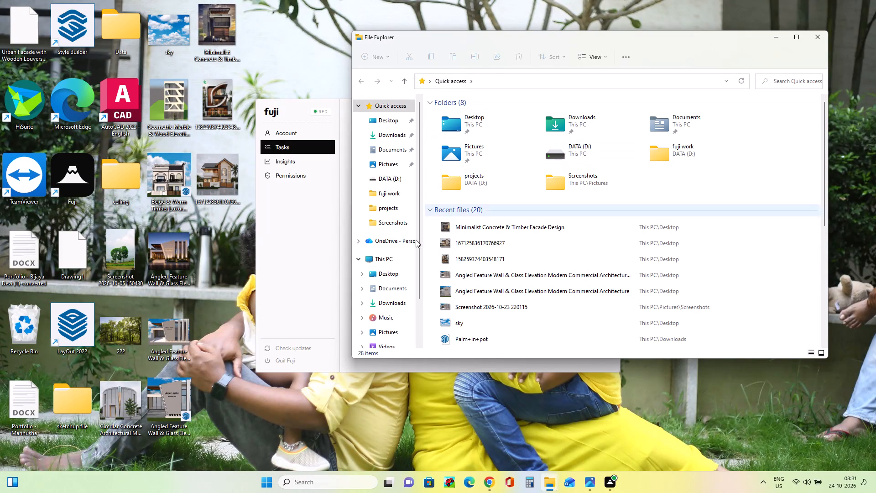
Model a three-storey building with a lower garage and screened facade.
Open the SketchUp 2022 installation folder inside Program Files on the OS (C:) drive.
scroll(403, 316, down, 2)
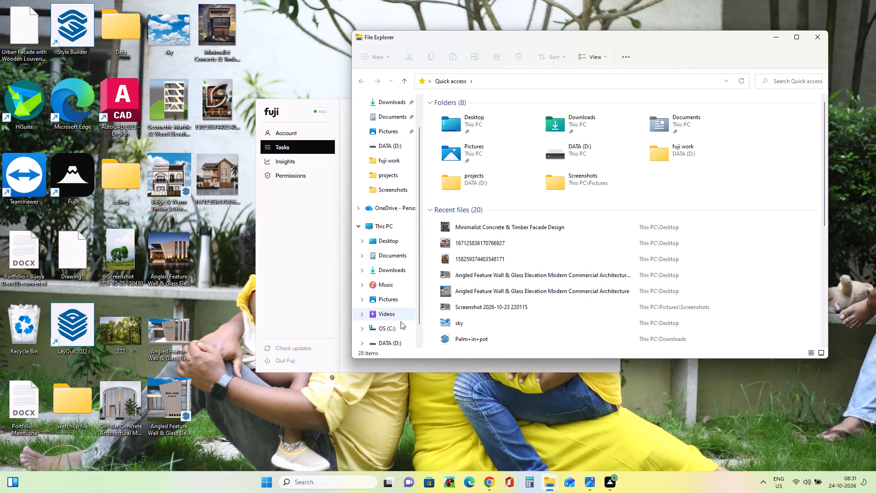
double_click(401, 327)
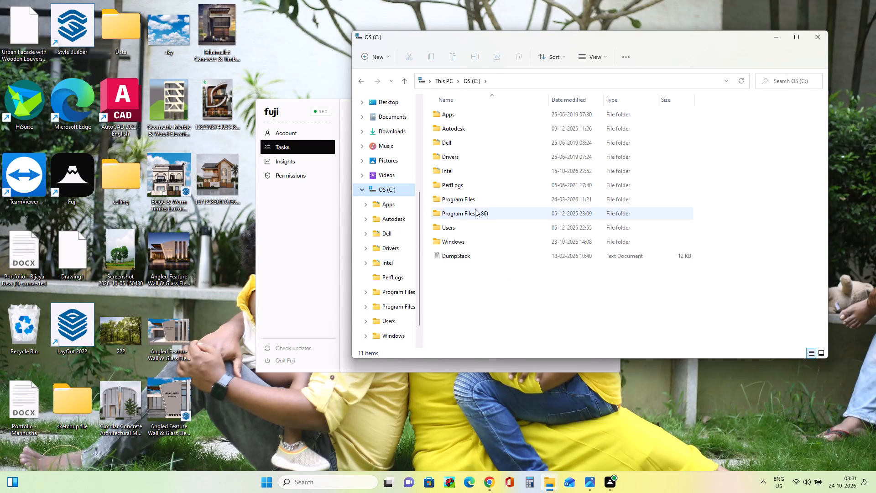
double_click(476, 197)
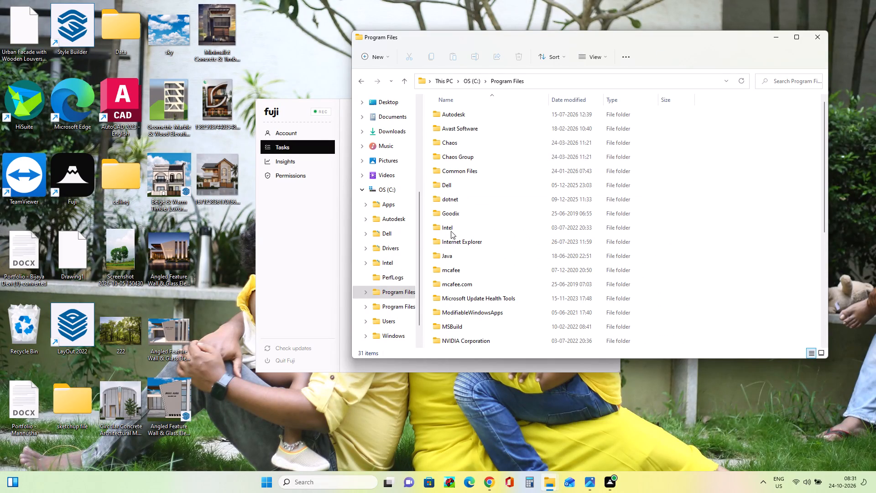
key(s)
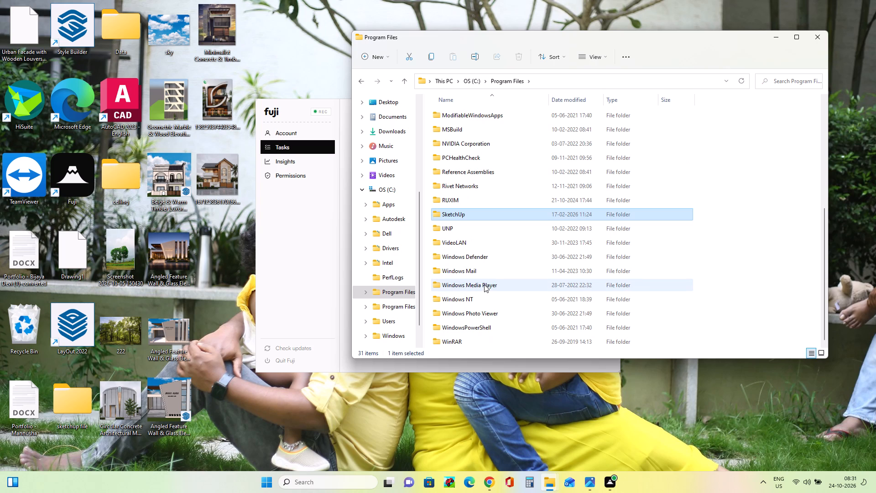
double_click(485, 215)
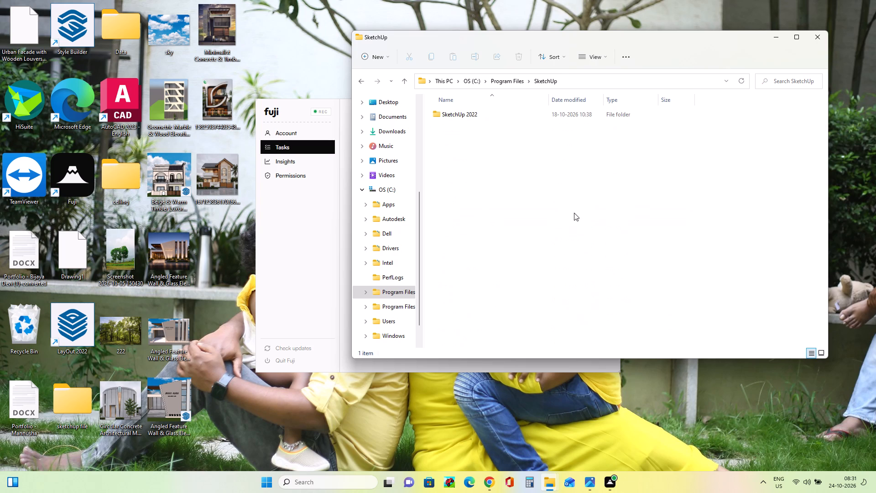
double_click(455, 115)
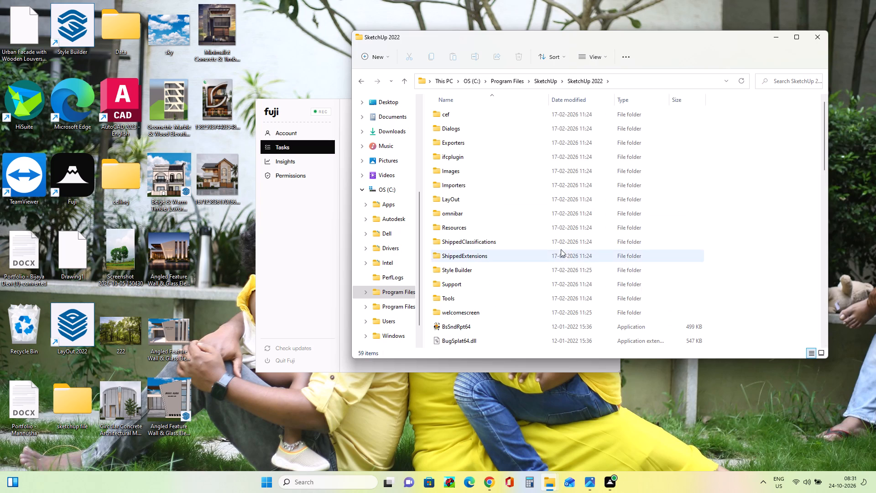
Find the SketchUp application file in the SketchUp 2022 folder and launch it.
key(s)
key(s)
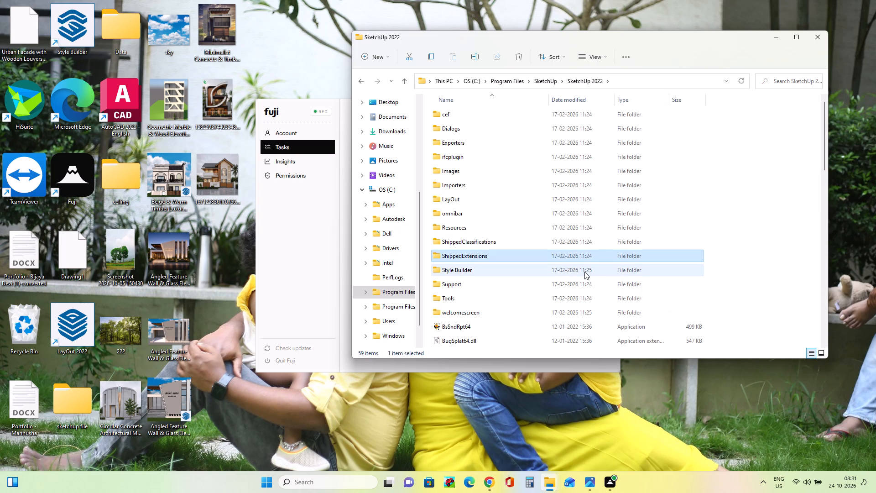
key(s)
key(s)
key(s)
scroll(549, 252, down, 4)
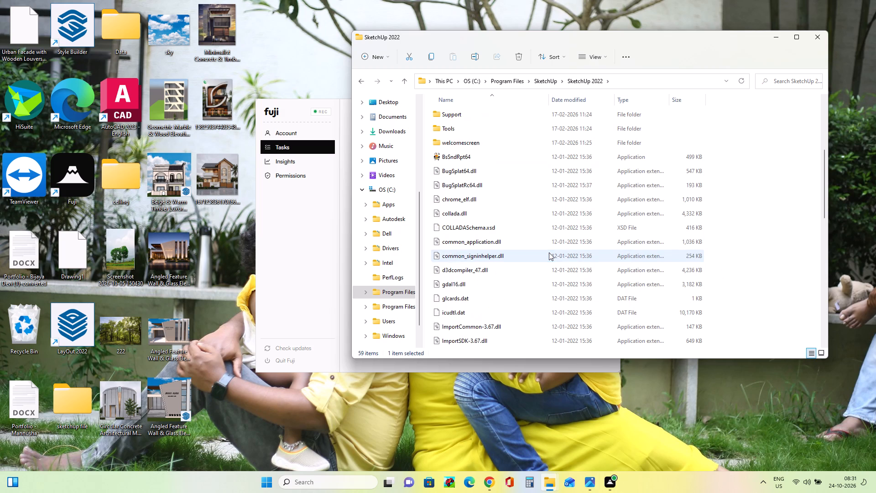
key(s)
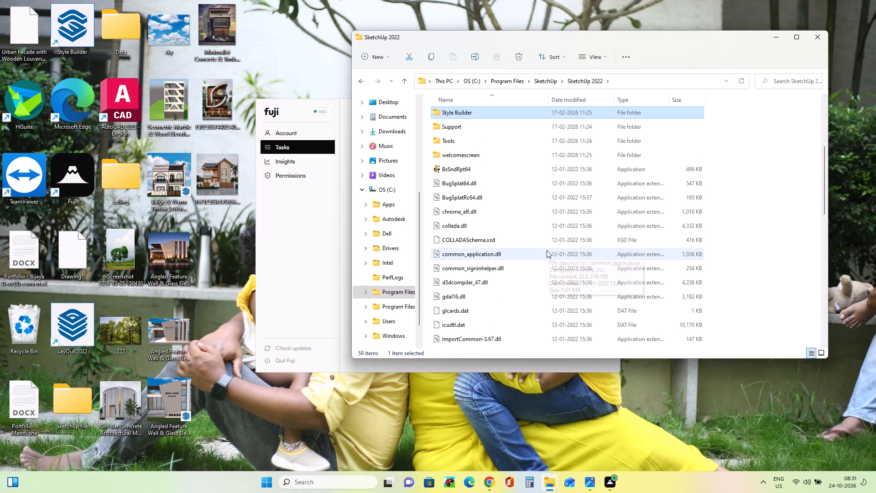
text(SS)
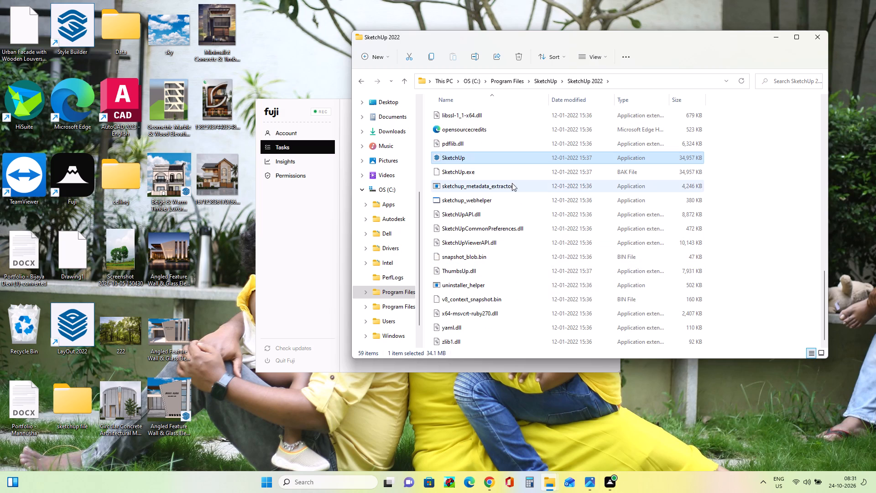
double_click(509, 160)
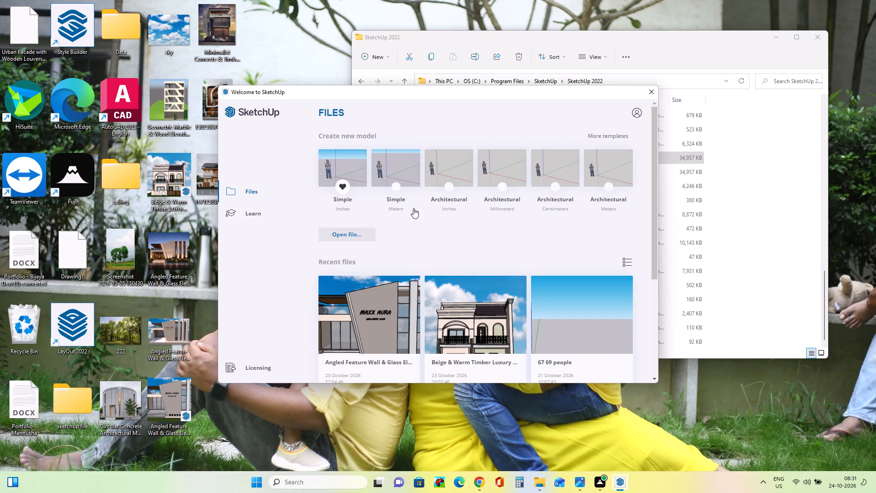
Create a new model from the Simple template in inches.
click(345, 166)
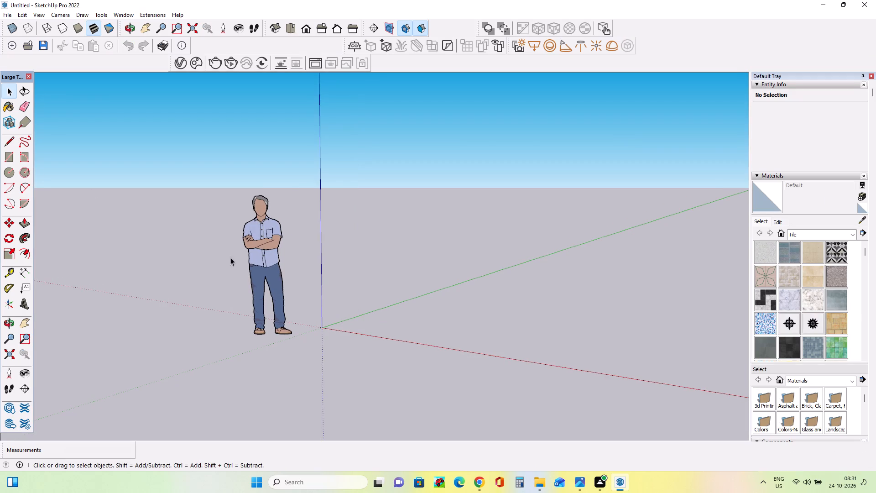
Import the "Minimalist Concrete & Timber Facade Design" picture from the Desktop as an image and place it upright behind the figure.
middle_drag(230, 257, 392, 256)
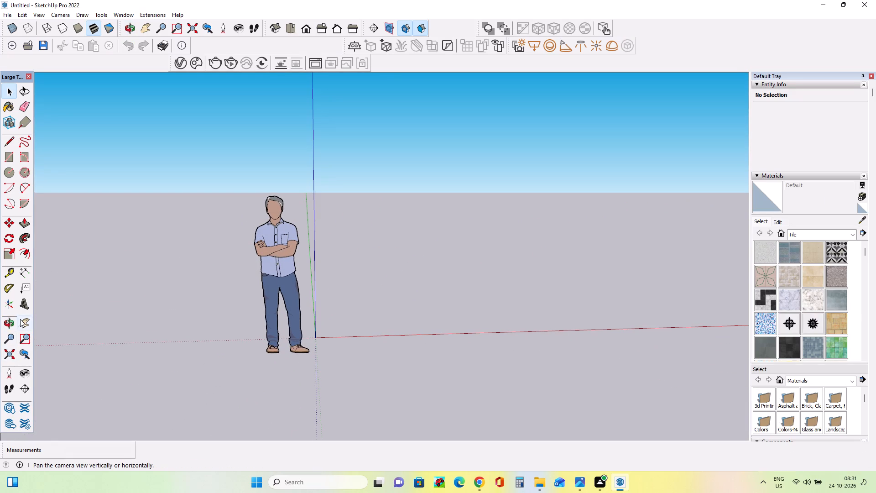
click(26, 322)
drag(167, 331, 0, 375)
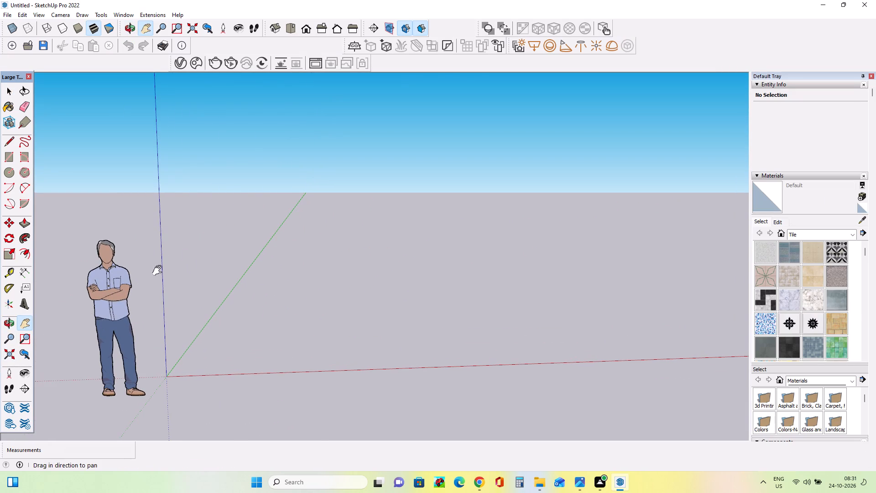
click(10, 12)
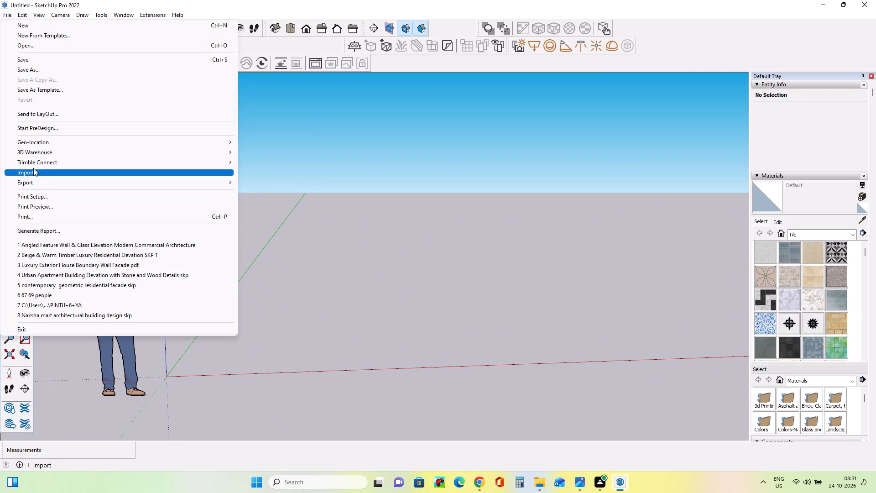
click(33, 168)
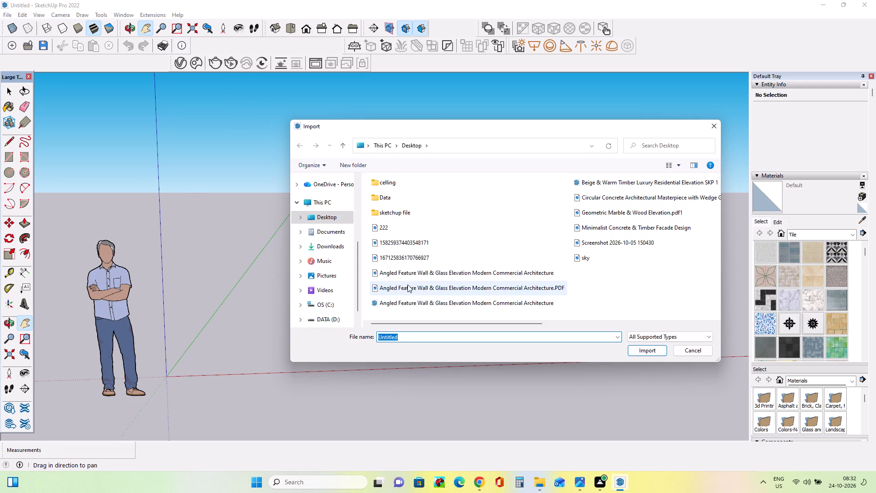
click(603, 229)
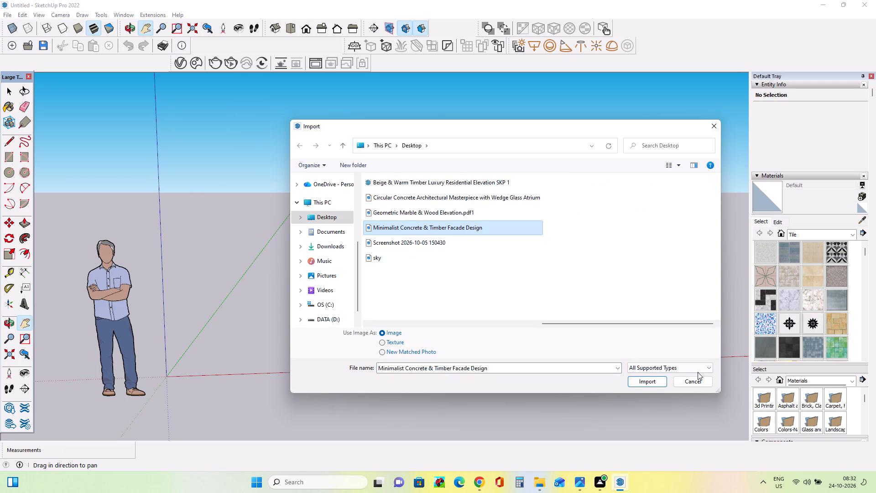
click(644, 379)
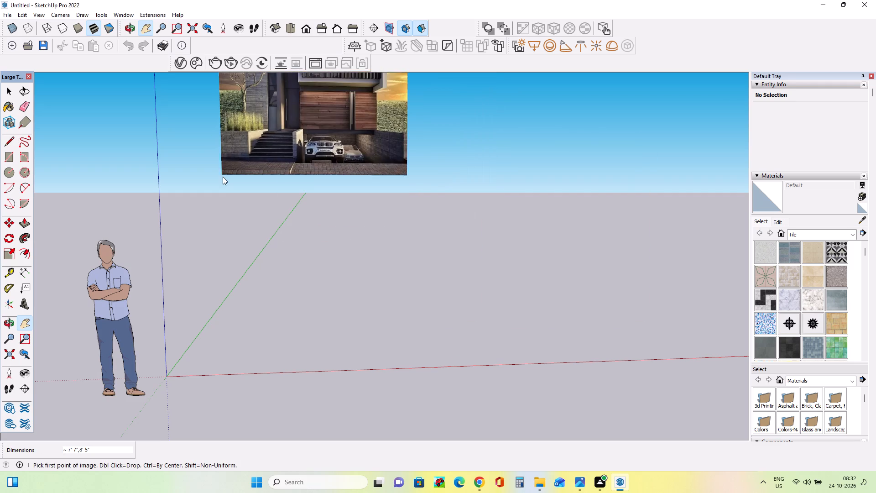
click(230, 223)
click(374, 115)
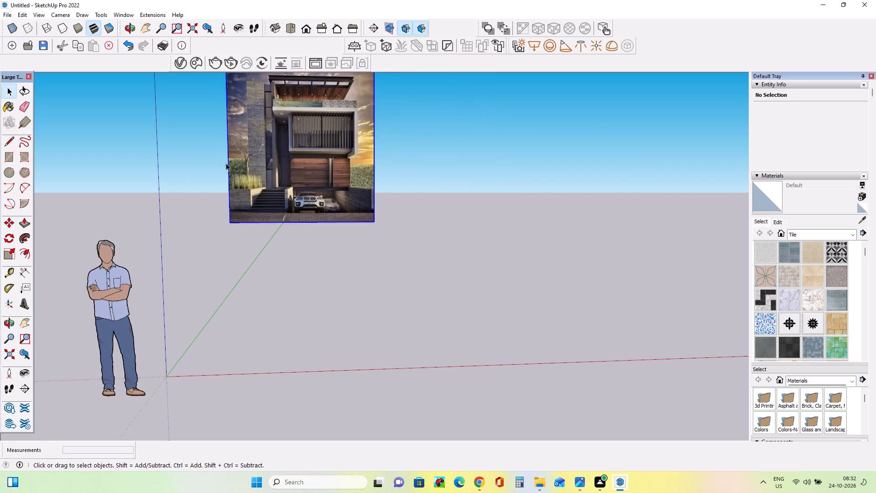
Draw a ground rectangle of about 25' by 15' beside the facade image.
scroll(191, 174, down, 9)
middle_drag(234, 185, 286, 212)
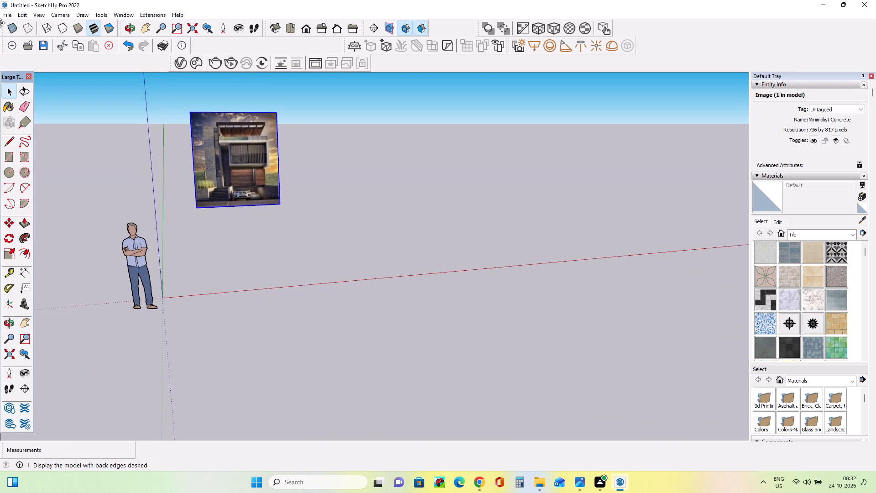
click(7, 160)
click(334, 240)
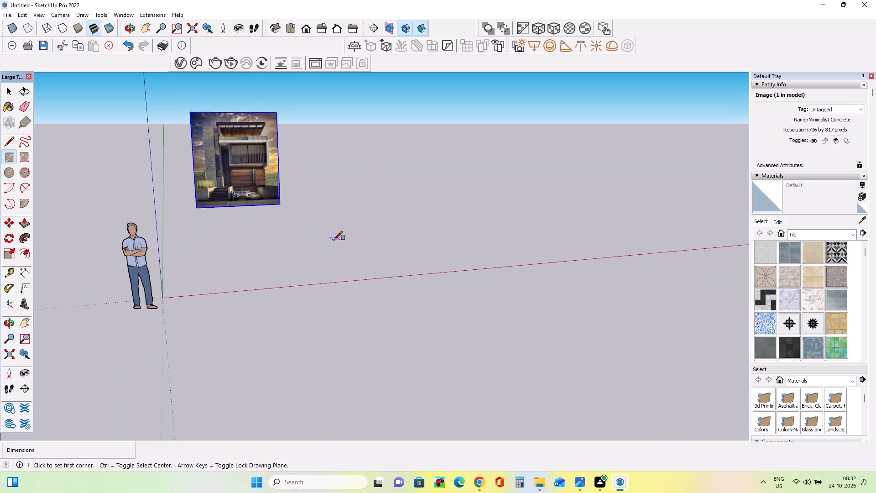
click(464, 212)
Scale the facade image up uniformly by a factor of 2.00 from its corner.
middle_drag(520, 231, 424, 274)
scroll(406, 214, up, 3)
middle_drag(310, 228, 324, 253)
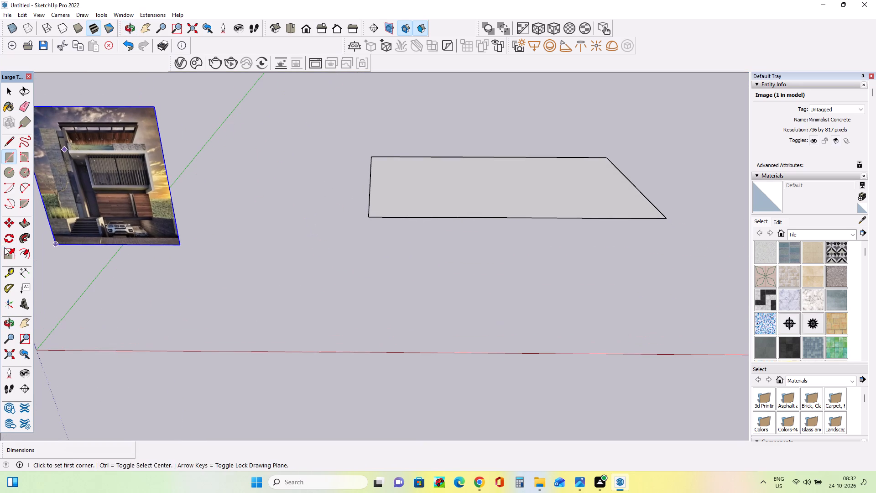
click(12, 255)
drag(152, 108, 328, 62)
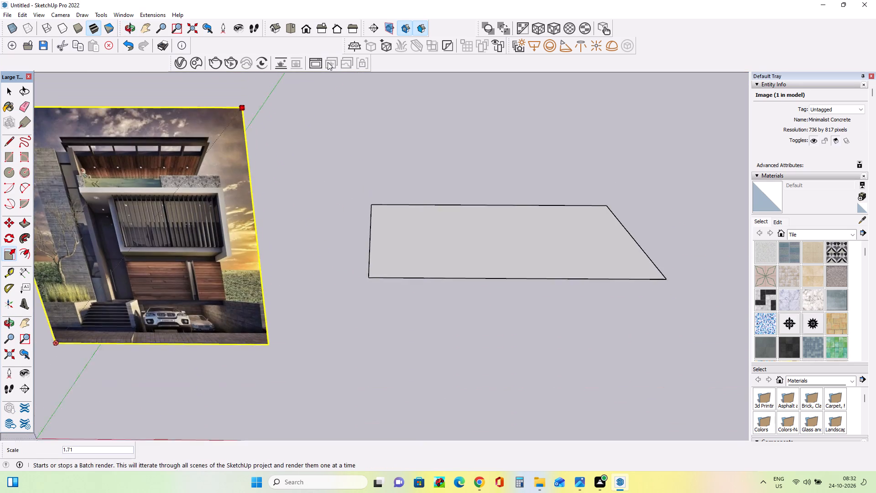
drag(328, 62, 326, 67)
click(318, 165)
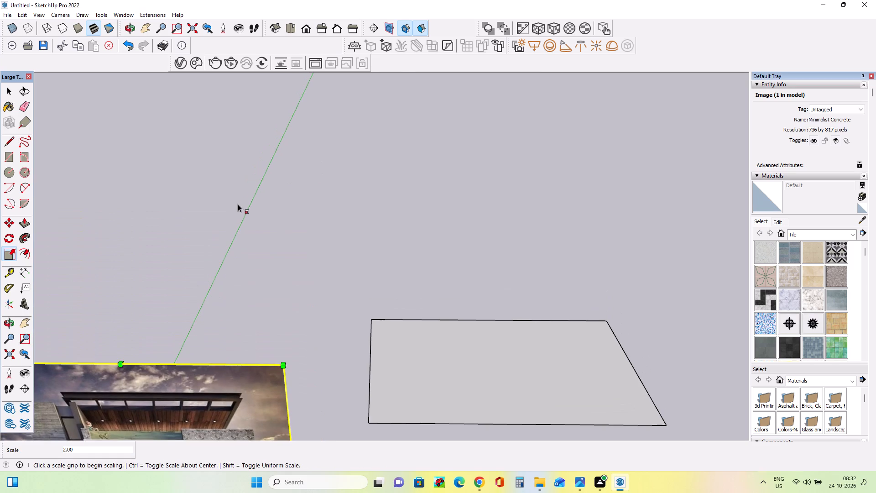
Move the facade image by its lower corner onto the rectangle's short edge facing the figure.
scroll(243, 213, down, 9)
middle_drag(538, 304, 386, 341)
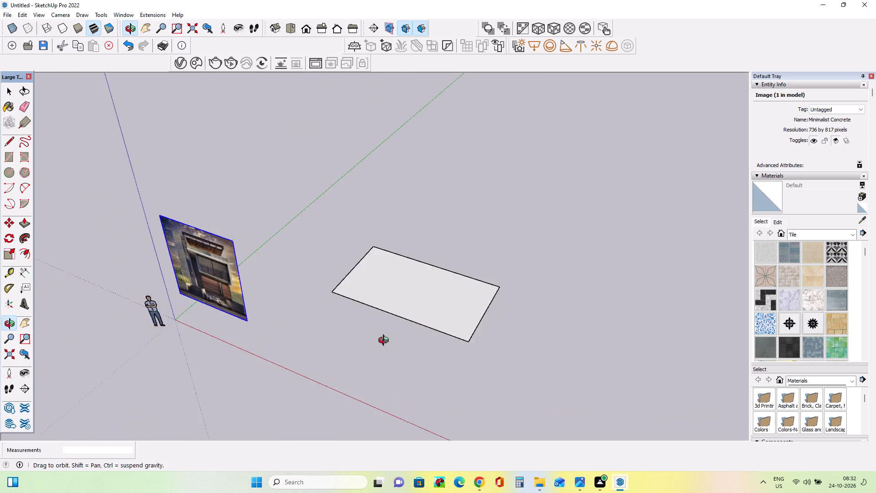
middle_drag(386, 341, 171, 327)
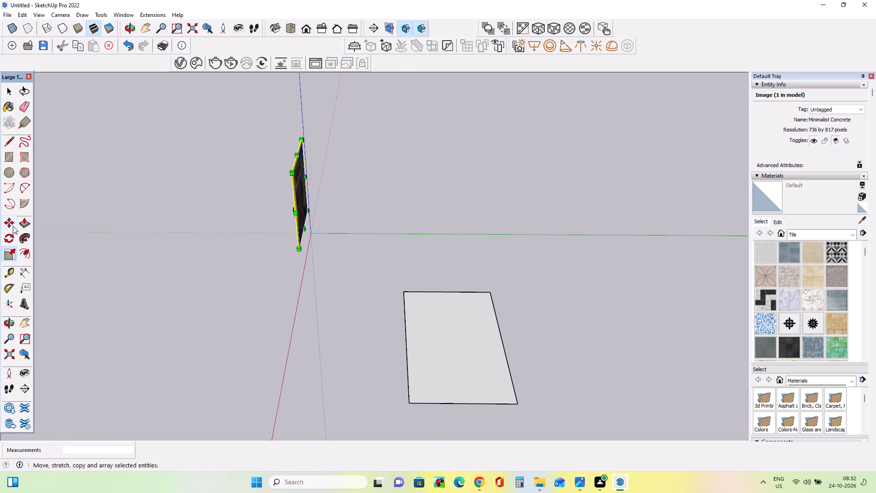
click(13, 226)
drag(302, 250, 435, 294)
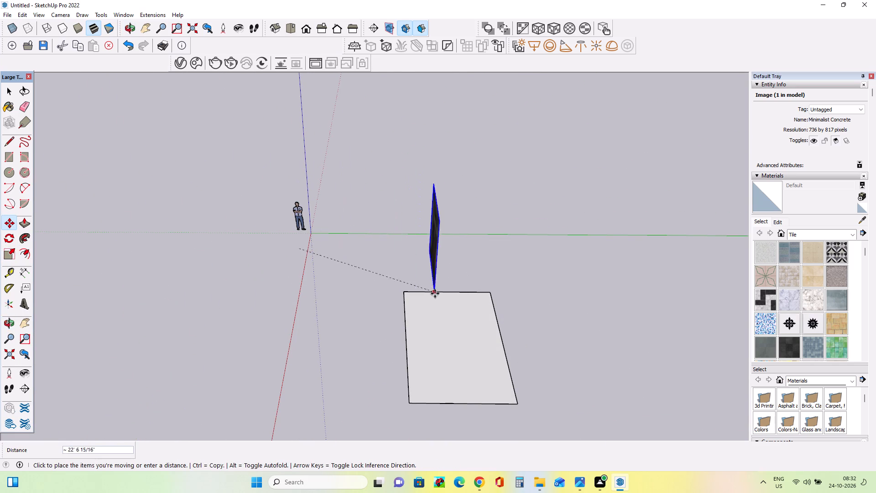
drag(435, 294, 458, 290)
Examine the placement of the facade image against the ground rectangle from several angles.
middle_drag(276, 277, 496, 322)
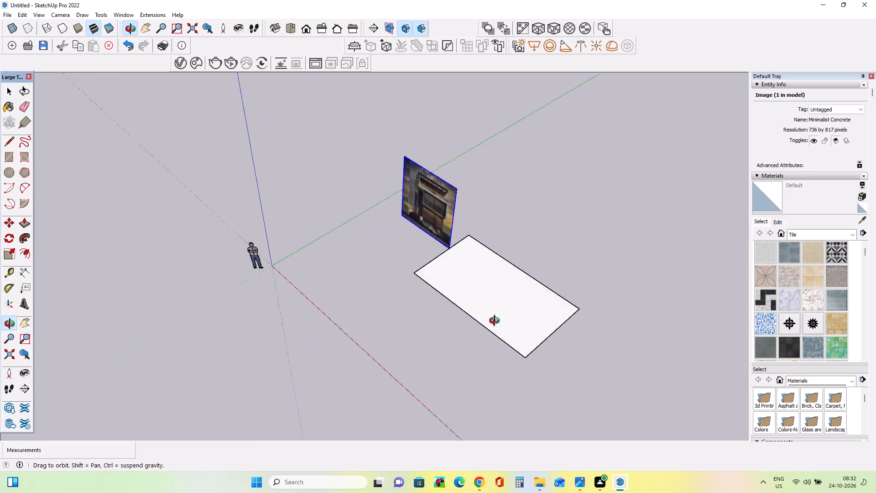
middle_drag(496, 322, 713, 241)
scroll(521, 230, up, 4)
middle_drag(646, 274, 490, 294)
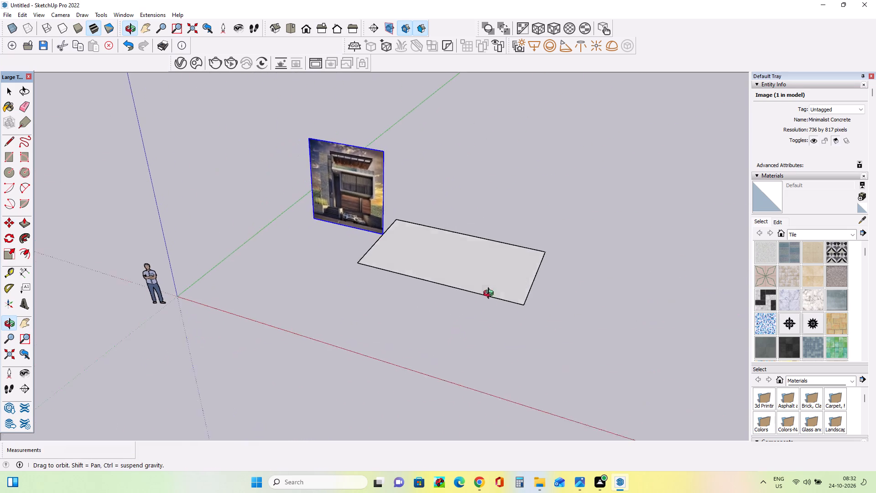
middle_drag(490, 294, 570, 246)
scroll(538, 190, up, 1)
scroll(538, 190, down, 1)
scroll(538, 190, up, 8)
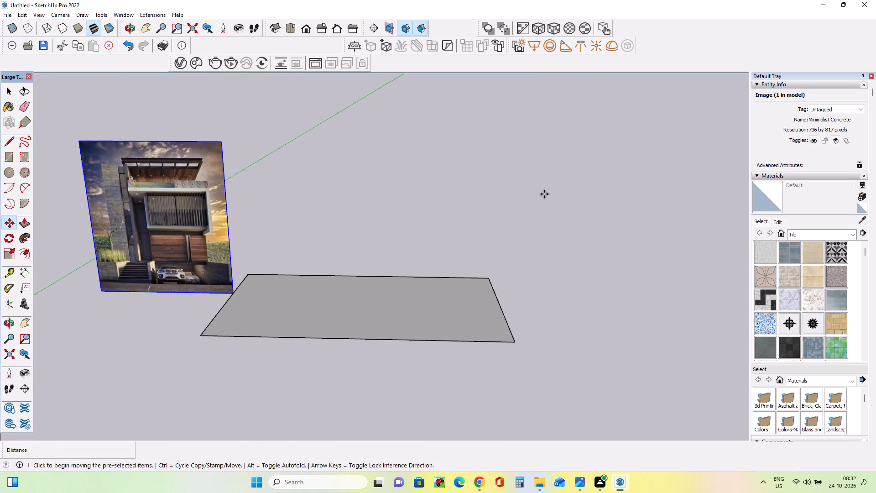
middle_drag(546, 194, 574, 186)
scroll(574, 186, down, 1)
middle_drag(475, 221, 475, 243)
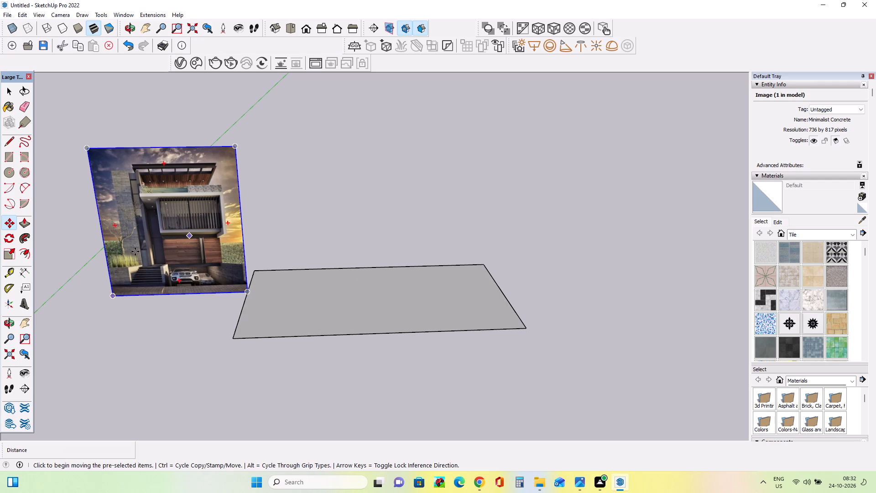
Examine the lower part of the facade image closely around the entrance steps, garage and paved driveway.
click(24, 320)
drag(100, 300, 178, 309)
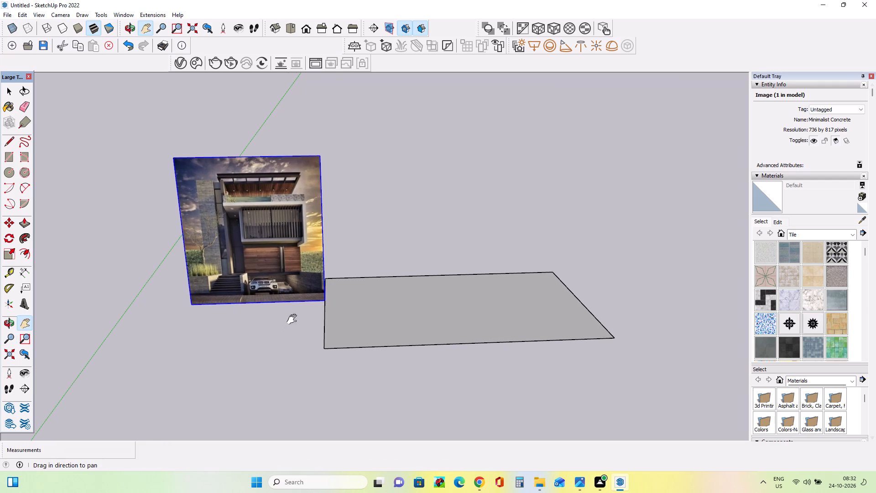
scroll(311, 311, up, 10)
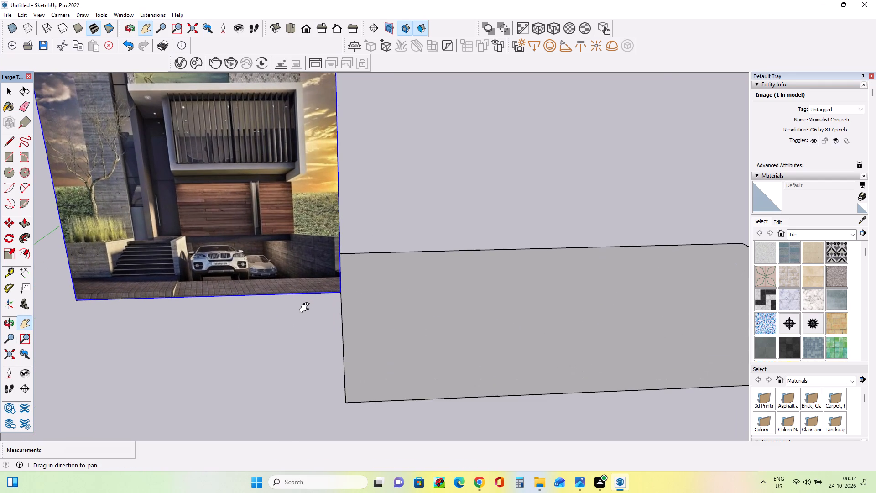
scroll(293, 303, up, 8)
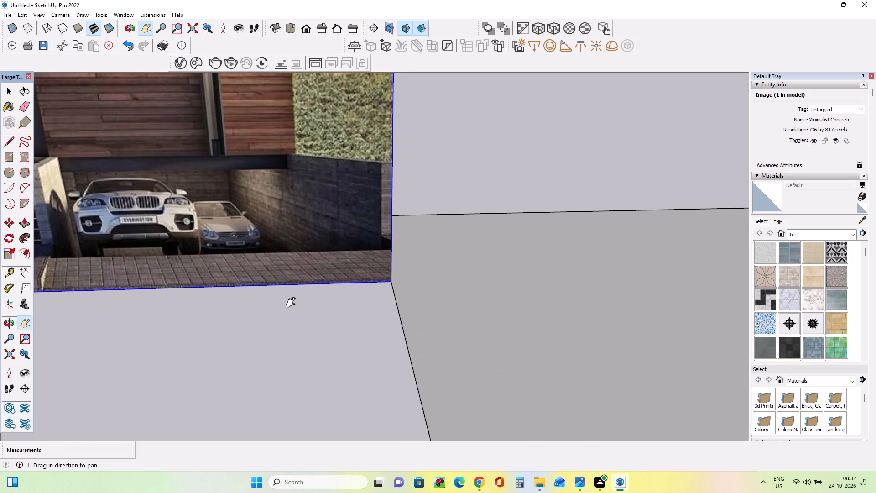
scroll(293, 303, down, 4)
scroll(225, 221, up, 4)
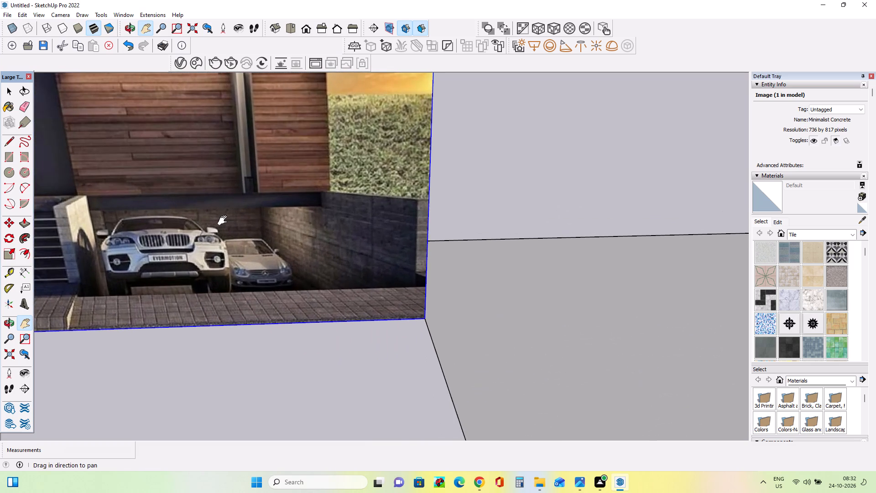
Push/Pull the ground rectangle beside the facade image upward into a low box about 4' high.
scroll(224, 220, down, 7)
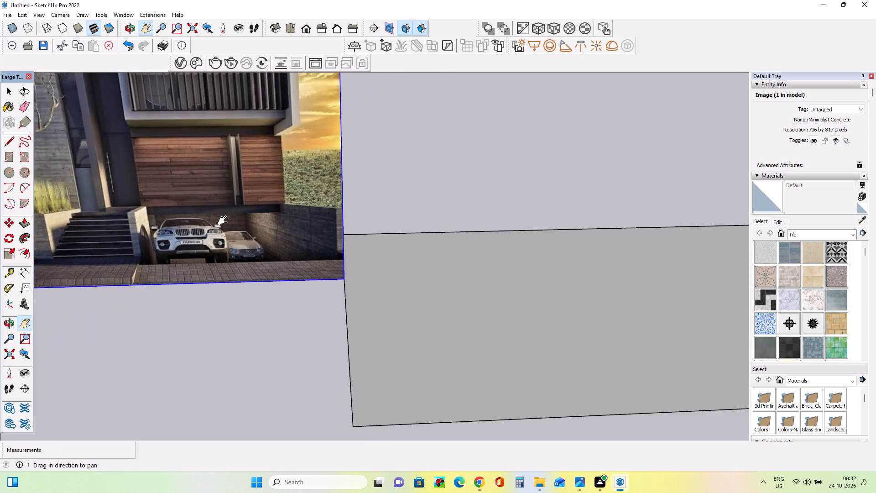
scroll(224, 220, down, 7)
scroll(169, 231, down, 2)
middle_drag(395, 221, 399, 238)
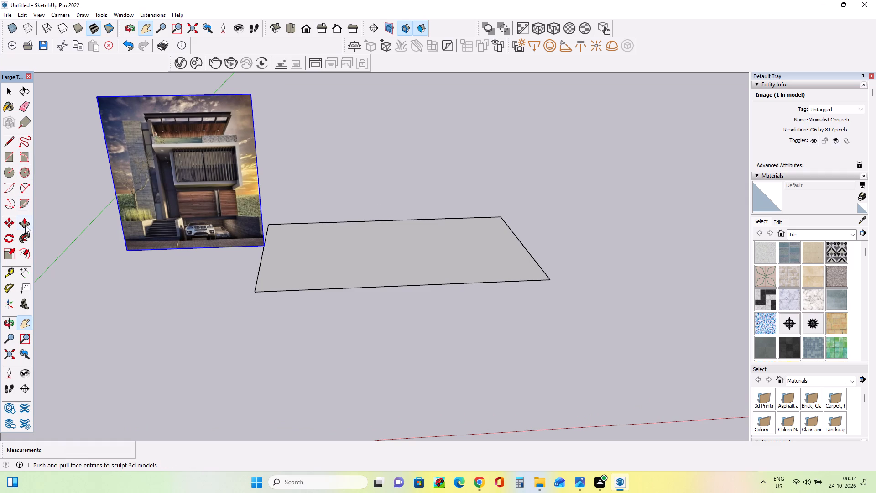
click(25, 226)
drag(319, 261, 326, 213)
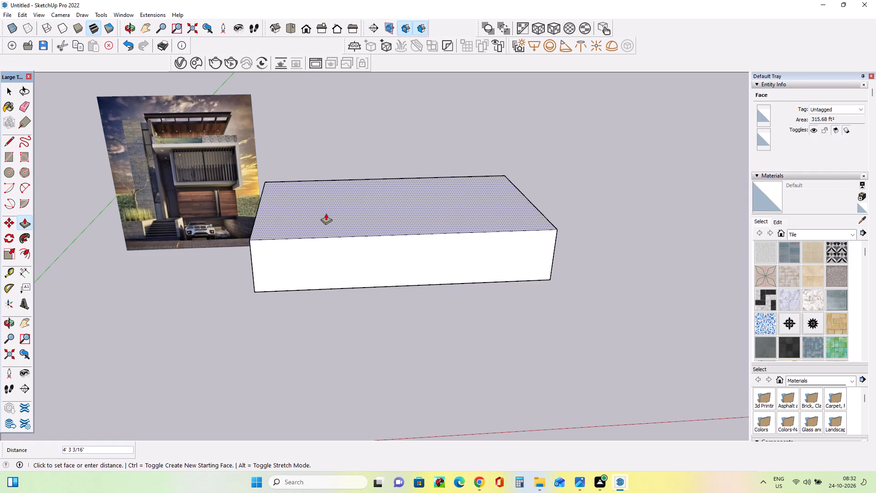
drag(326, 213, 326, 220)
middle_drag(338, 236, 341, 228)
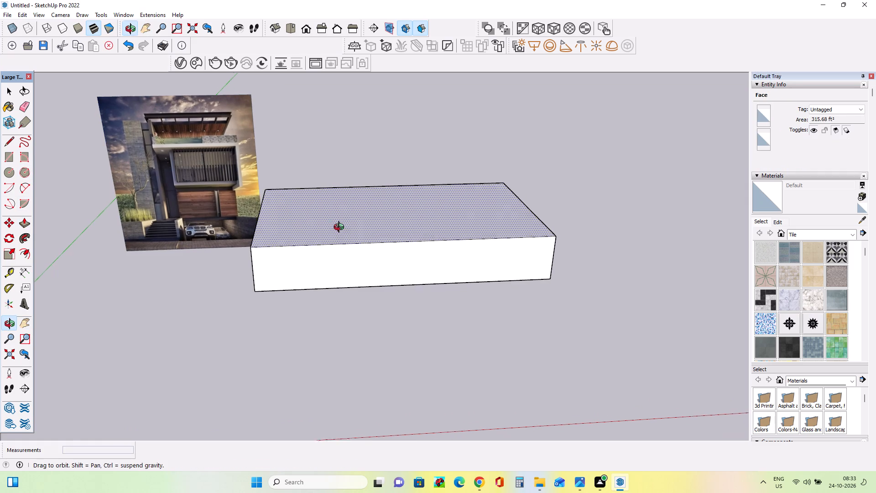
middle_drag(341, 228, 341, 228)
drag(341, 228, 344, 222)
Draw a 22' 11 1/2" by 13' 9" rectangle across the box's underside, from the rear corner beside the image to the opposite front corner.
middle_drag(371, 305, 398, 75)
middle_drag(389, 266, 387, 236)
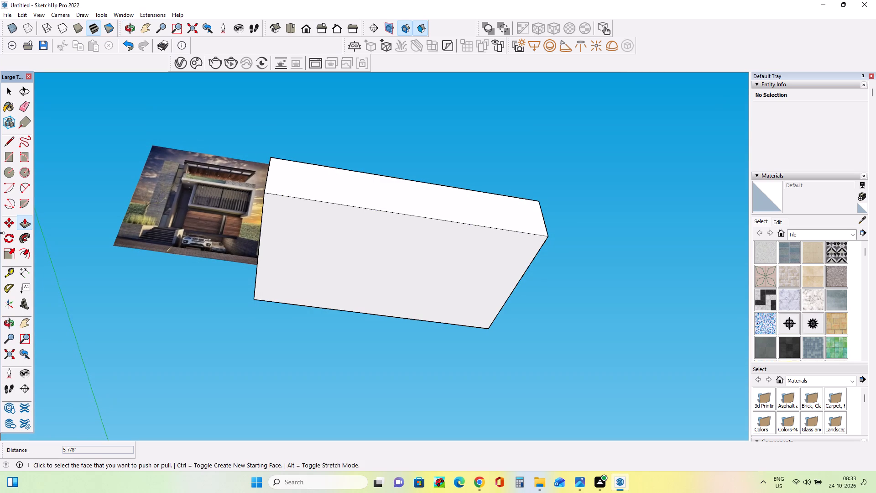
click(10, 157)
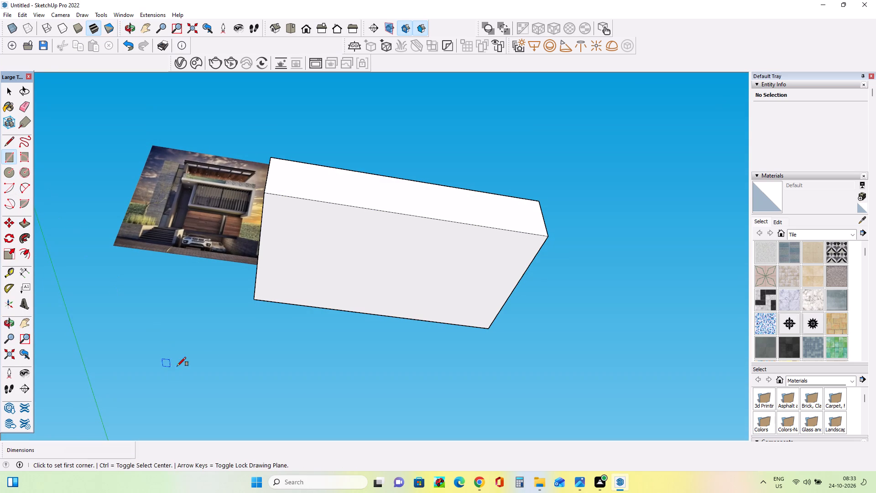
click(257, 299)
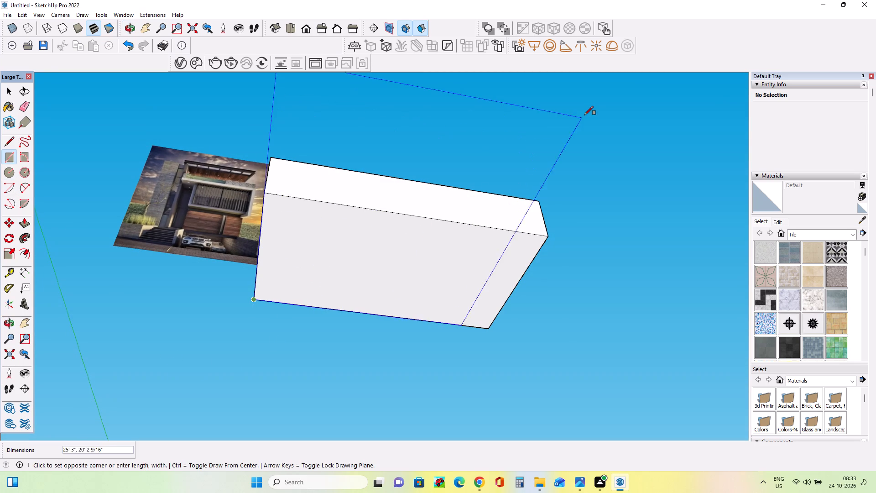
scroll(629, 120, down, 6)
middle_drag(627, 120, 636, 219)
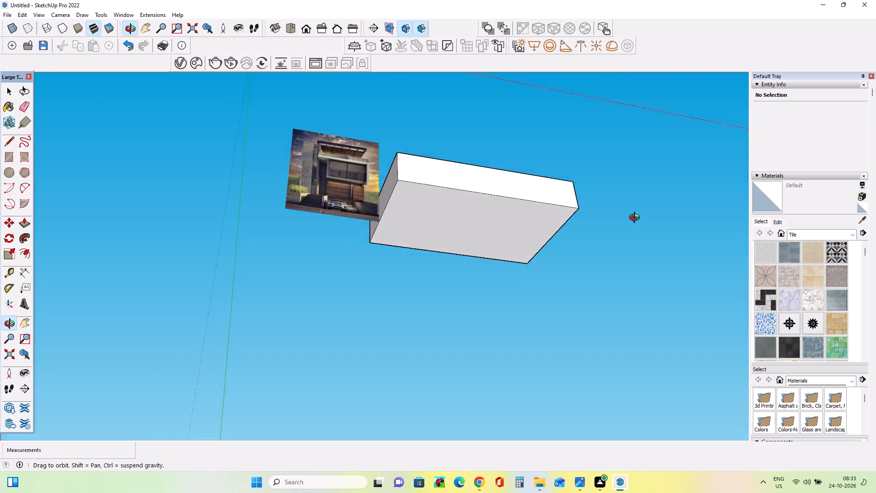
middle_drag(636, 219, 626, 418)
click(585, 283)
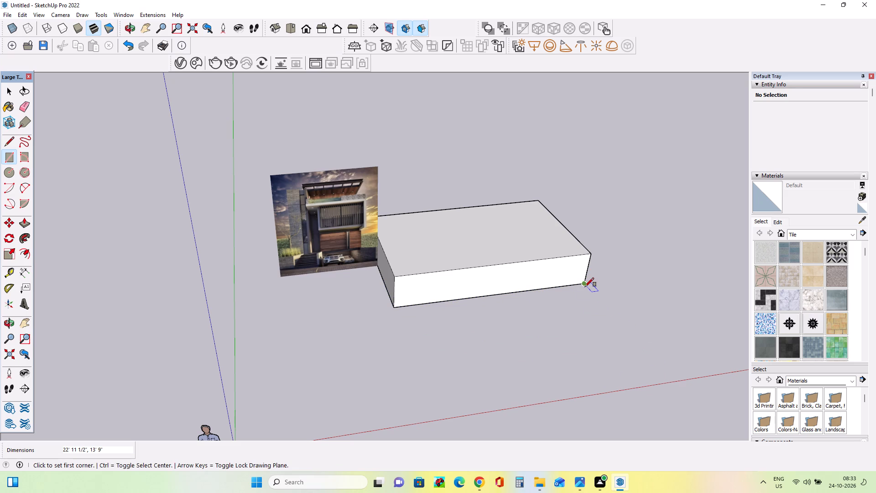
Draw a ground rectangle 22' 11 1/2" by about 19' 10" extending forward from the box's lower front edge.
click(585, 285)
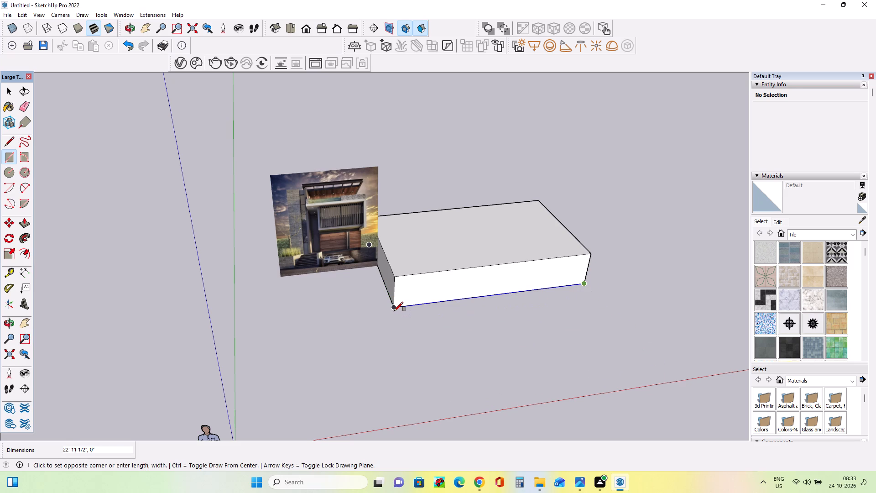
click(394, 311)
scroll(420, 409, down, 6)
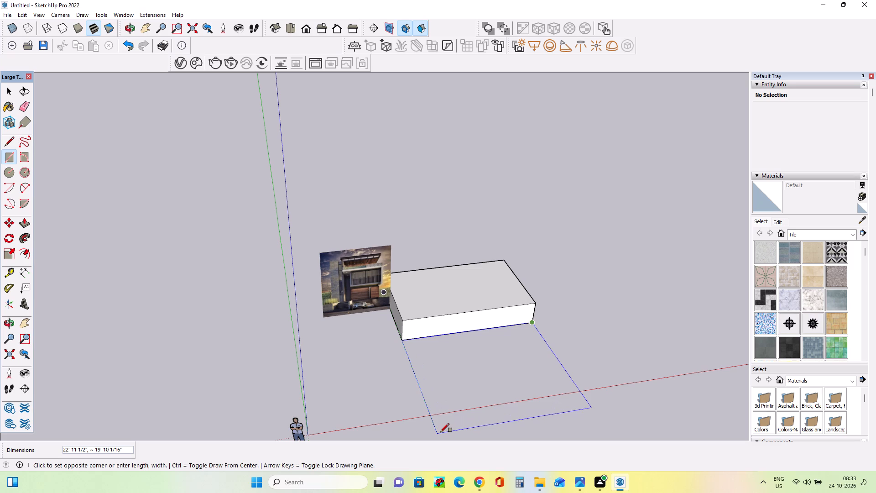
click(440, 432)
Examine the facade image against the box and the ground plane in front of it from several angles.
middle_drag(492, 371, 444, 362)
scroll(462, 335, up, 9)
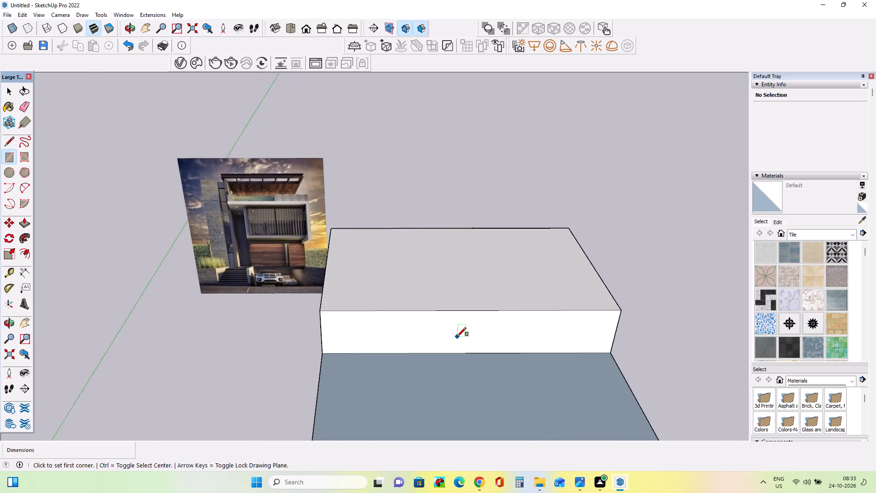
scroll(457, 336, up, 1)
middle_drag(461, 330, 493, 309)
scroll(238, 302, up, 4)
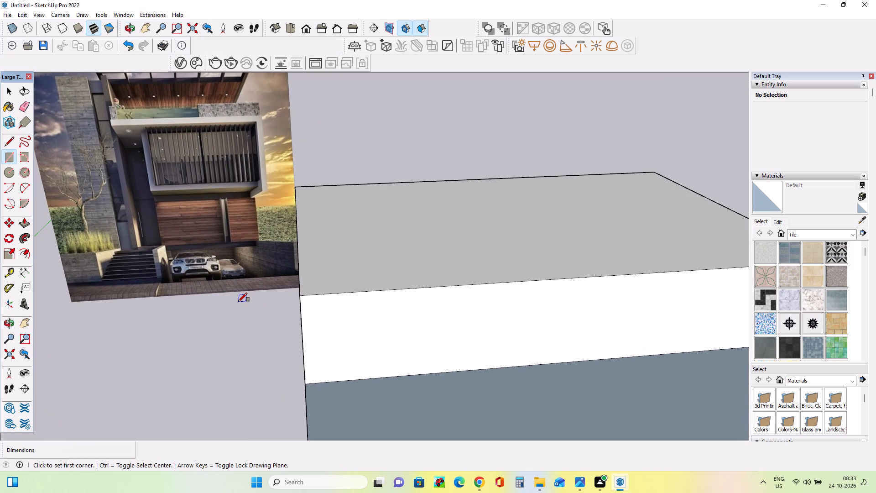
scroll(238, 302, down, 8)
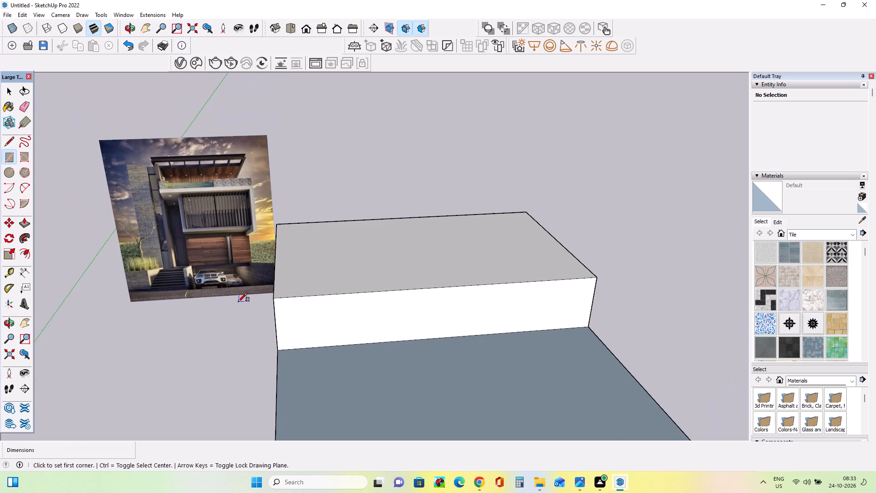
scroll(238, 302, down, 3)
scroll(238, 302, up, 1)
scroll(238, 302, down, 1)
middle_drag(251, 297, 386, 253)
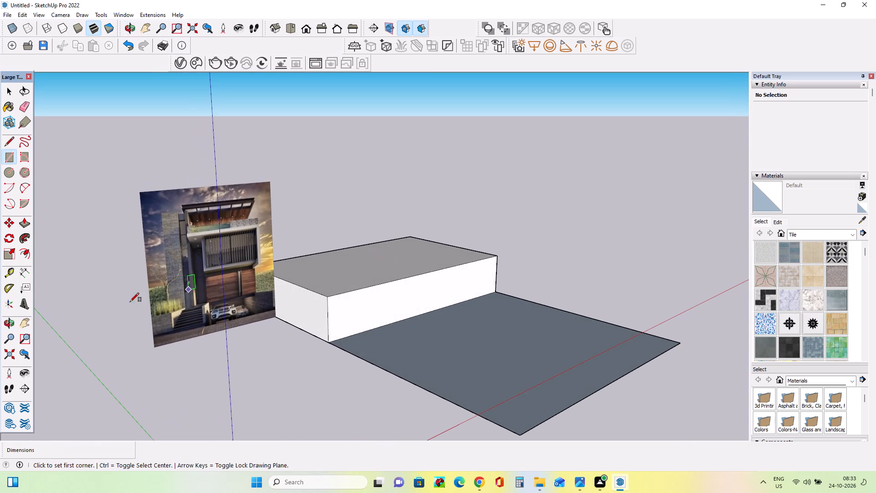
middle_drag(229, 364, 153, 378)
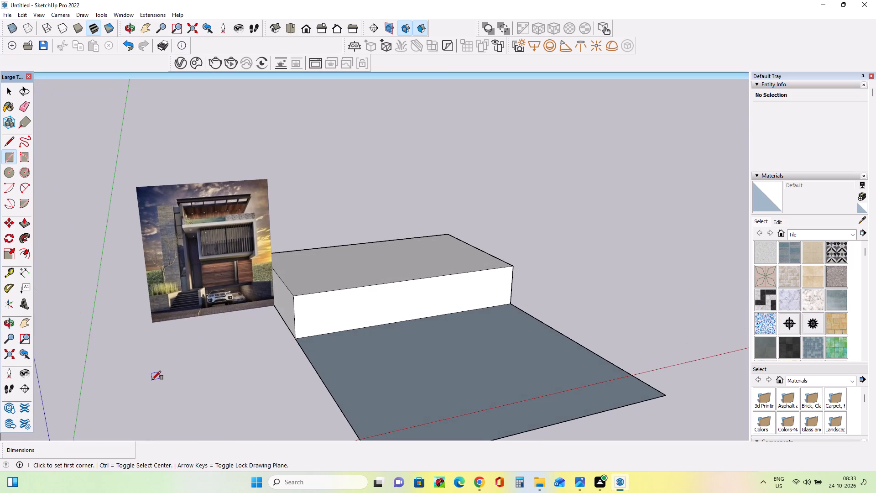
middle_drag(152, 383, 117, 389)
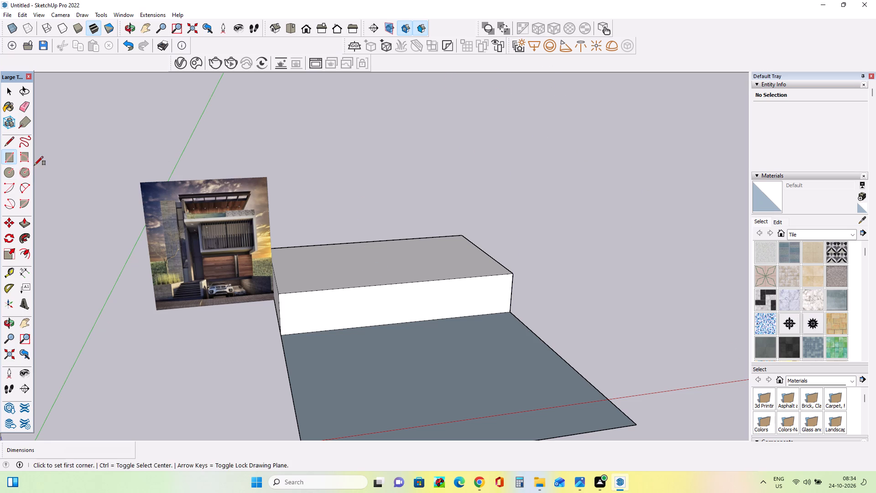
Push/Pull the top face of the box up by about 2' 3".
click(24, 219)
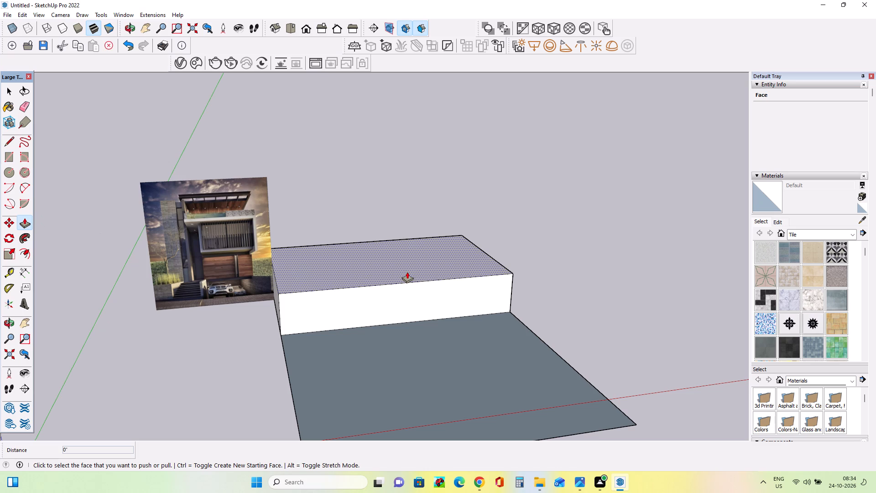
middle_drag(498, 333, 449, 331)
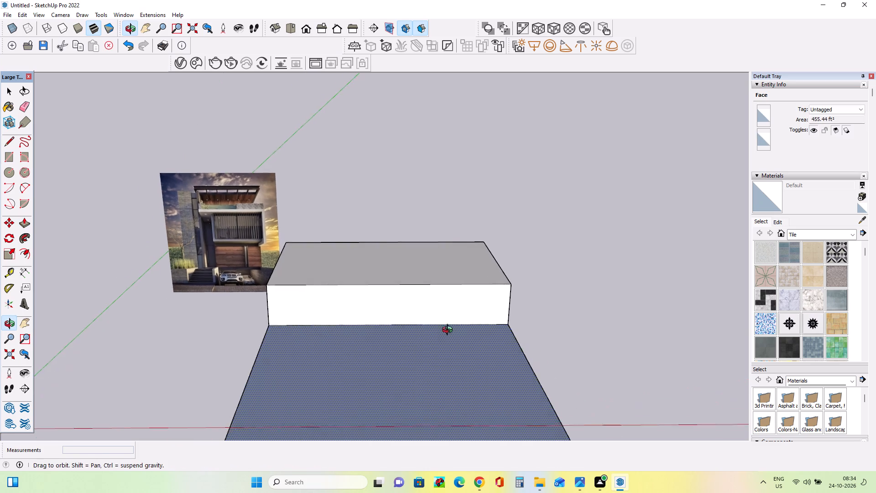
middle_drag(449, 331, 465, 336)
drag(406, 269, 406, 239)
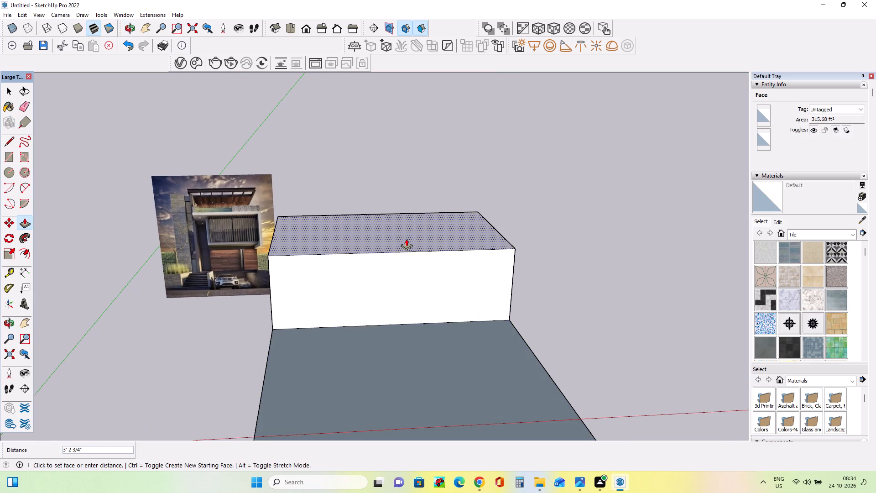
drag(406, 239, 414, 248)
Push/Pull the top face of the box back down by about 1' 3".
middle_drag(508, 304, 511, 308)
scroll(301, 257, up, 4)
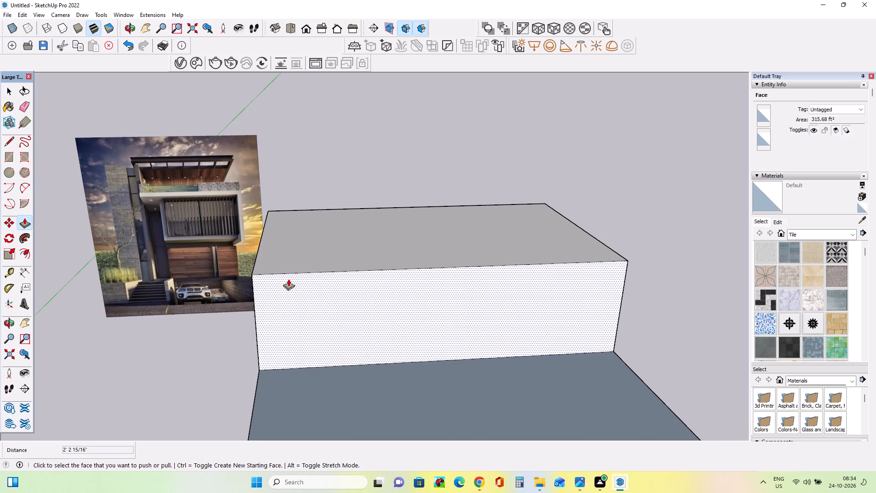
middle_drag(293, 276, 308, 249)
middle_drag(313, 285, 314, 289)
drag(362, 241, 364, 260)
Draw a full-height rectangle about 8' 3" by 5' 1" on the box's front face, from the lower corner farthest from the image.
scroll(302, 252, down, 3)
middle_drag(482, 290, 484, 306)
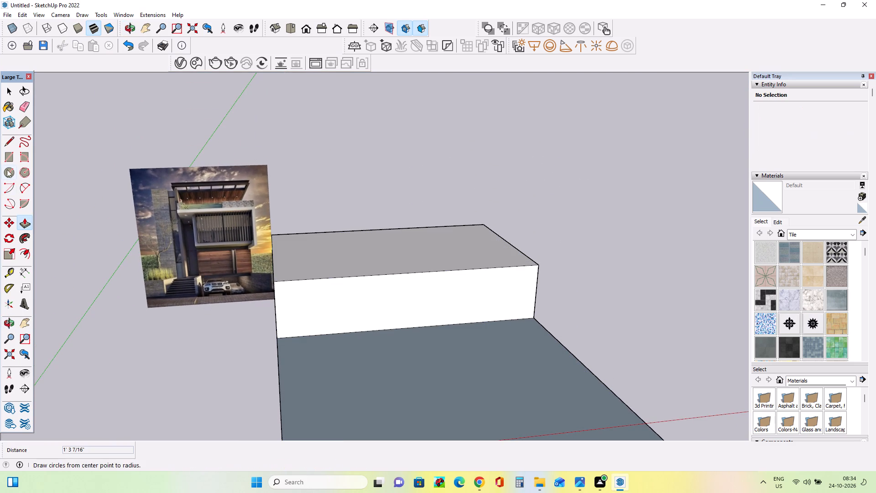
click(11, 161)
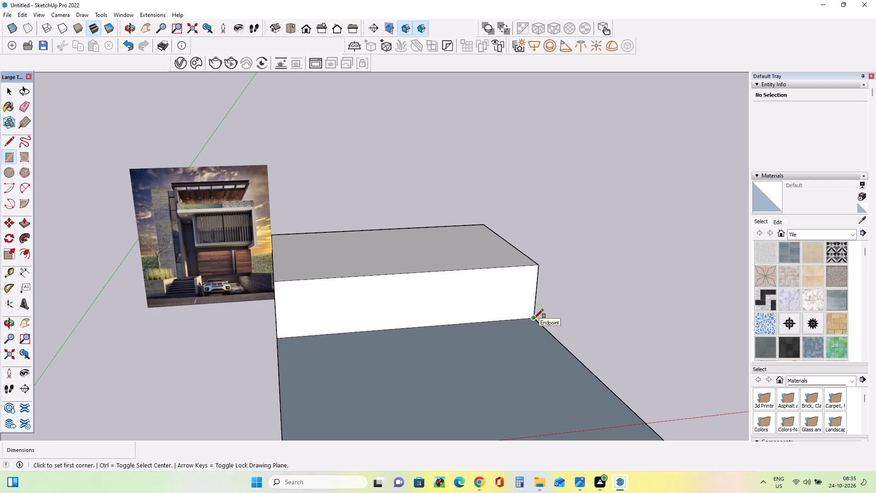
click(534, 318)
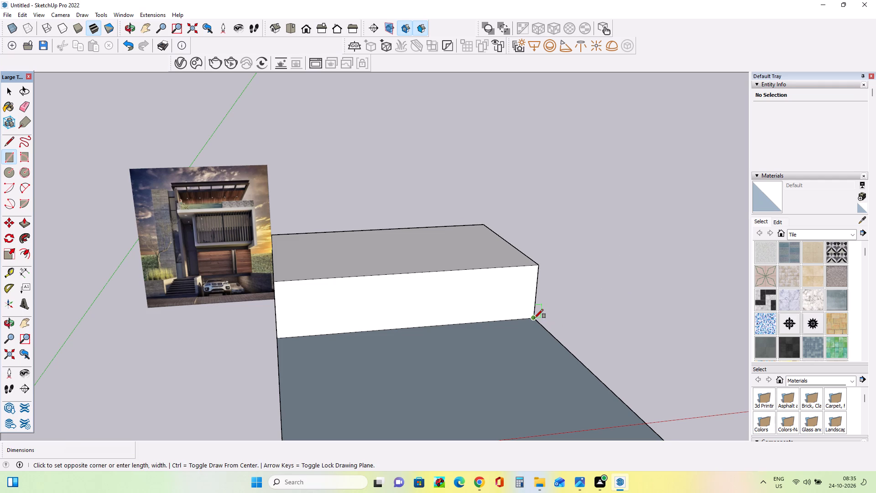
click(447, 271)
Offset the outline of the new front-face rectangle inward by about 4" to form a frame.
middle_drag(493, 304, 497, 315)
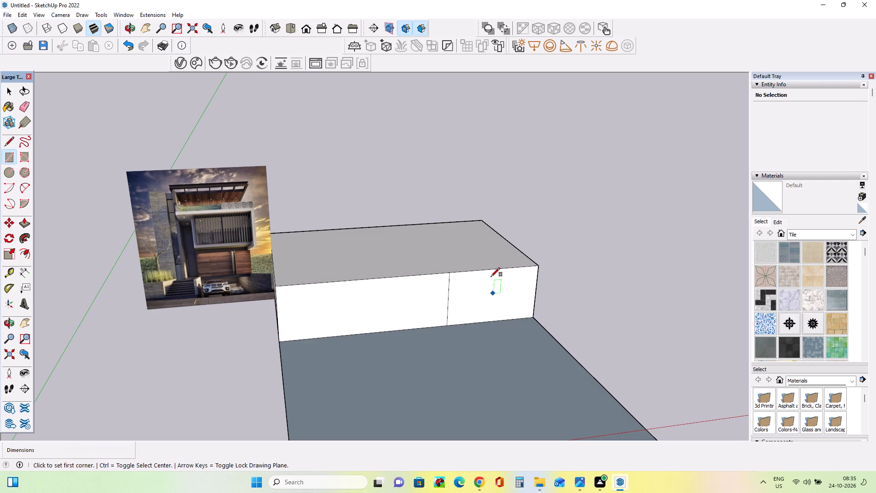
click(26, 249)
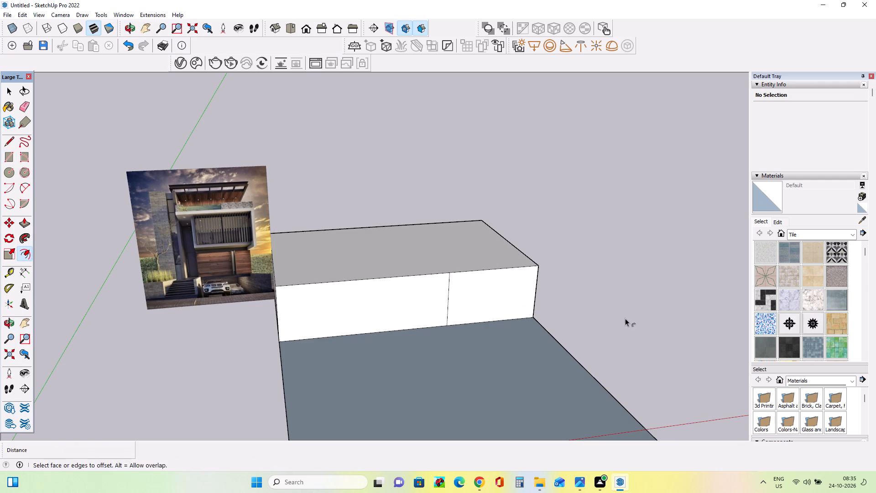
click(495, 311)
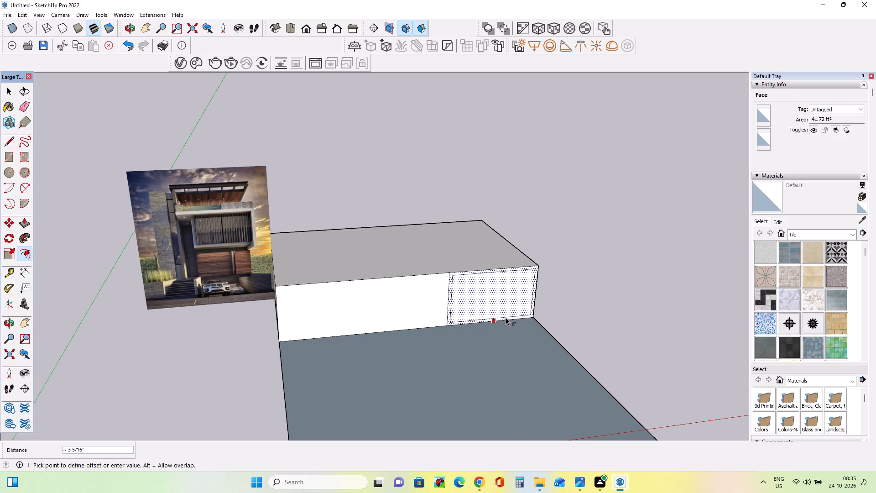
click(506, 317)
Push/Pull the panel inside the frame about 8' 6 1/2" into the box to hollow out an opening.
middle_drag(558, 301, 535, 297)
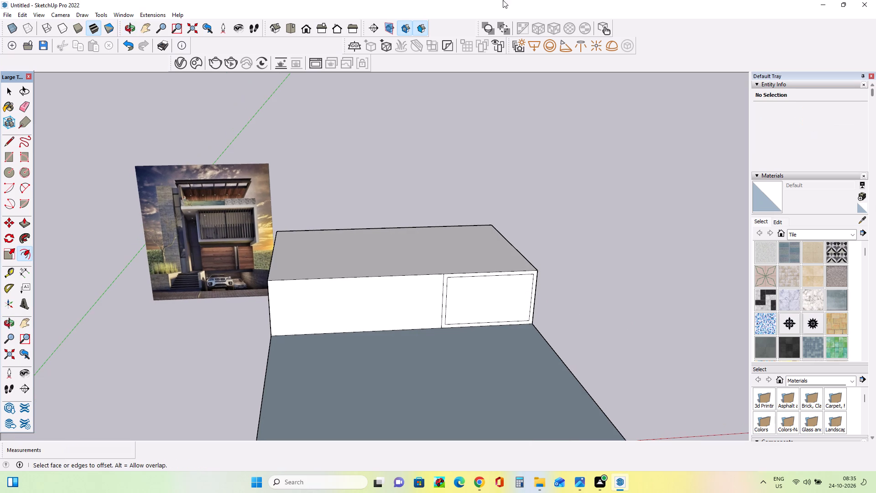
click(20, 222)
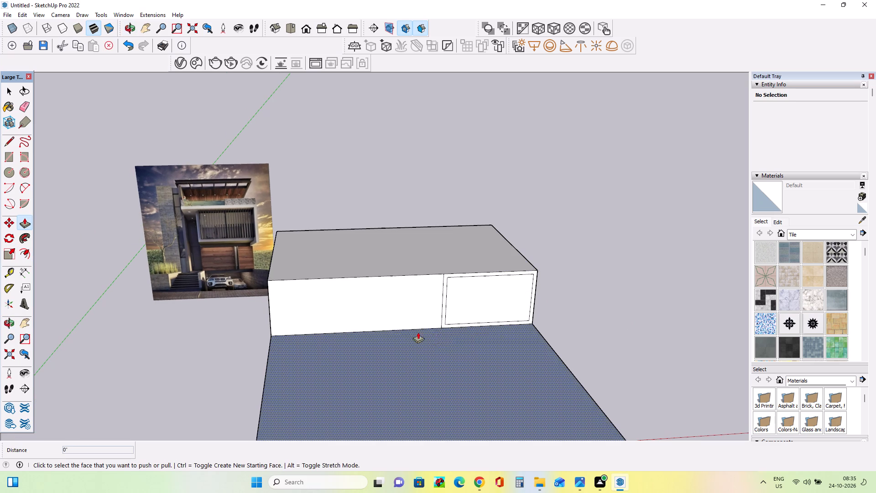
drag(482, 323, 464, 296)
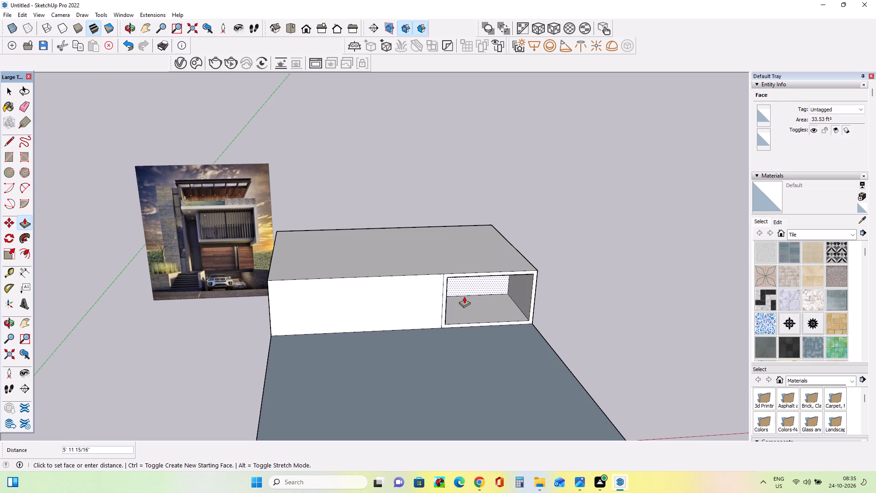
drag(464, 296, 463, 283)
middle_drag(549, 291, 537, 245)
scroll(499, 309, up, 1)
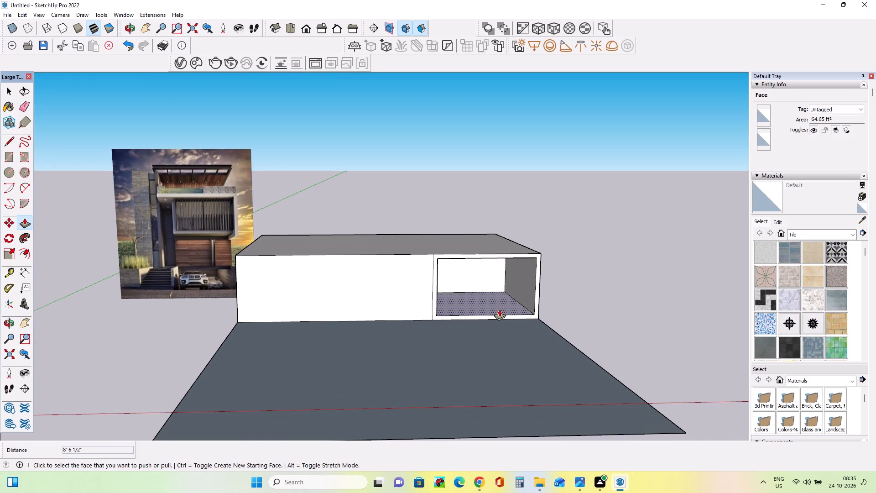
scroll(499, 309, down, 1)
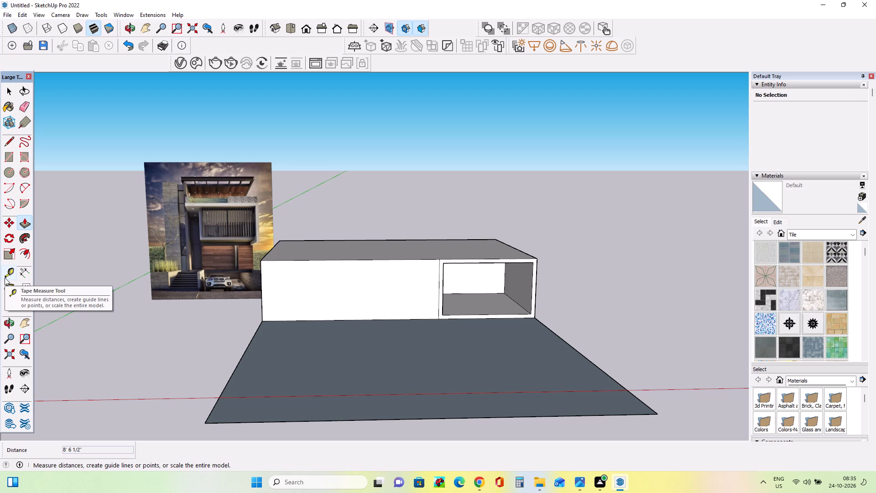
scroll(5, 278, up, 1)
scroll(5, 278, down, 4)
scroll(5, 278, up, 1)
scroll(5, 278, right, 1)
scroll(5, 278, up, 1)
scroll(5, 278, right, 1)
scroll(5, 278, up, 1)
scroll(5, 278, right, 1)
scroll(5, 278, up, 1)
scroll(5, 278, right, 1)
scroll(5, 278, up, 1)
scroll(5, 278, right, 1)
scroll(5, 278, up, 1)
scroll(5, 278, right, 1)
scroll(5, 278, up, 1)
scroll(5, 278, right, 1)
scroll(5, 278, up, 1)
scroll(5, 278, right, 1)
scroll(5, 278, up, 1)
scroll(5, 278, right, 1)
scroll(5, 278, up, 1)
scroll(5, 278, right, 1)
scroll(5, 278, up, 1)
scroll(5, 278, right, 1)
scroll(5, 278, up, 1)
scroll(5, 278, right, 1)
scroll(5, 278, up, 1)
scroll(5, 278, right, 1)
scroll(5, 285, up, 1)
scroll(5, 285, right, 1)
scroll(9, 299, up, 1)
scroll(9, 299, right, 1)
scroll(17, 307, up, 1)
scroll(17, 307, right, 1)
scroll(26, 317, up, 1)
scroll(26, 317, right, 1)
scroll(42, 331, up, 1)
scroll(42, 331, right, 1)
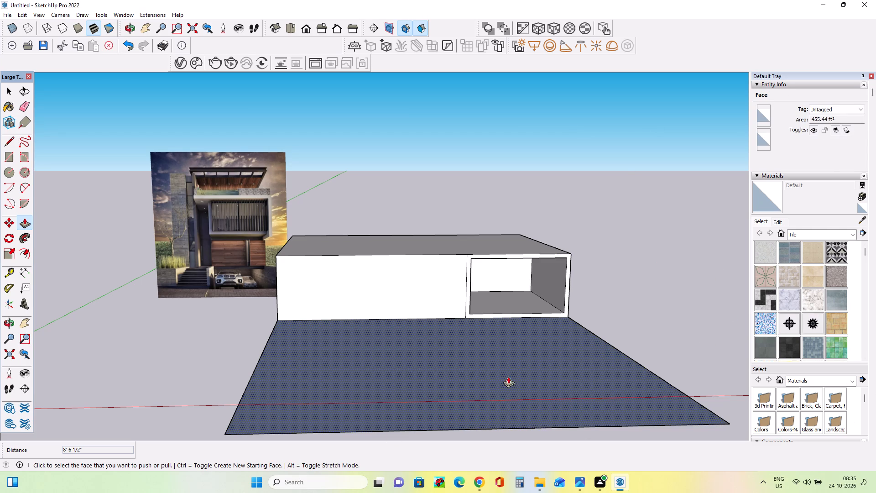
Examine the sunken garage entrance and the timber-clad wall above it in the reference picture.
scroll(210, 248, up, 3)
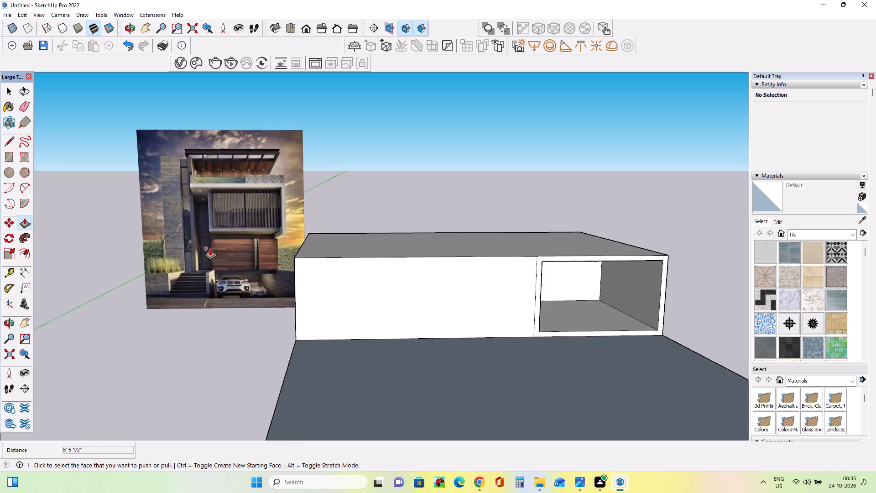
scroll(210, 248, up, 10)
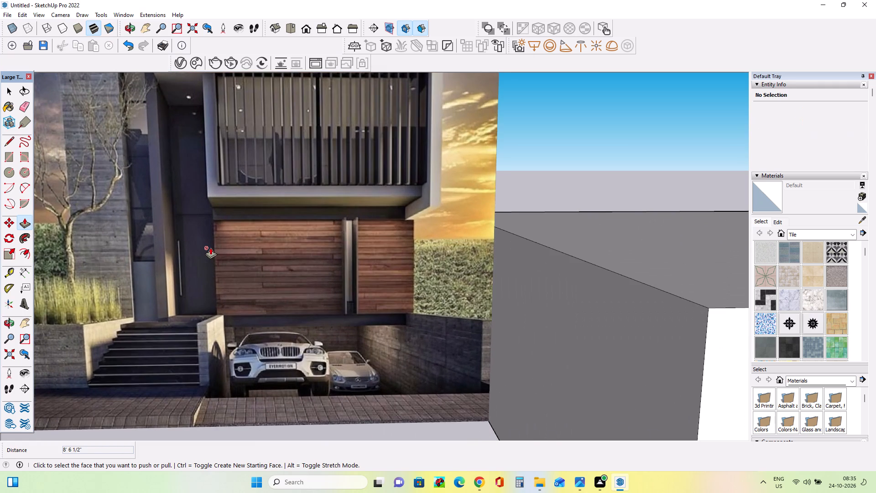
scroll(164, 245, down, 12)
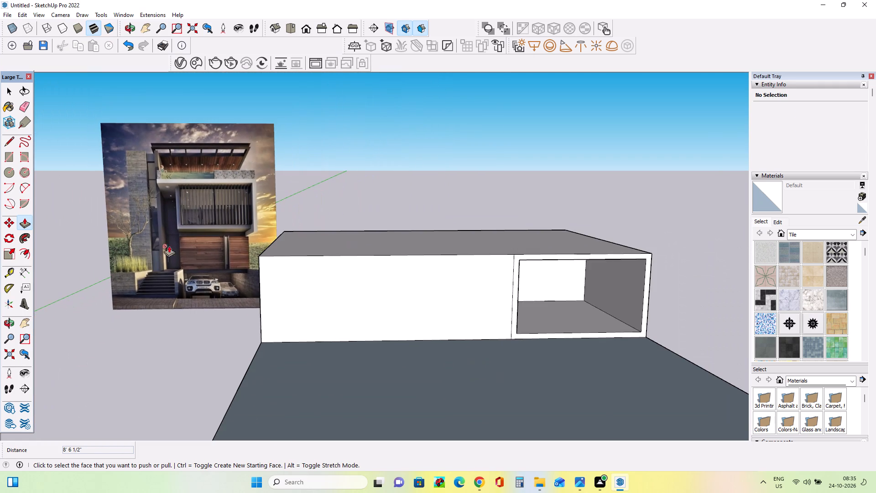
middle_drag(529, 354, 535, 358)
scroll(193, 252, up, 4)
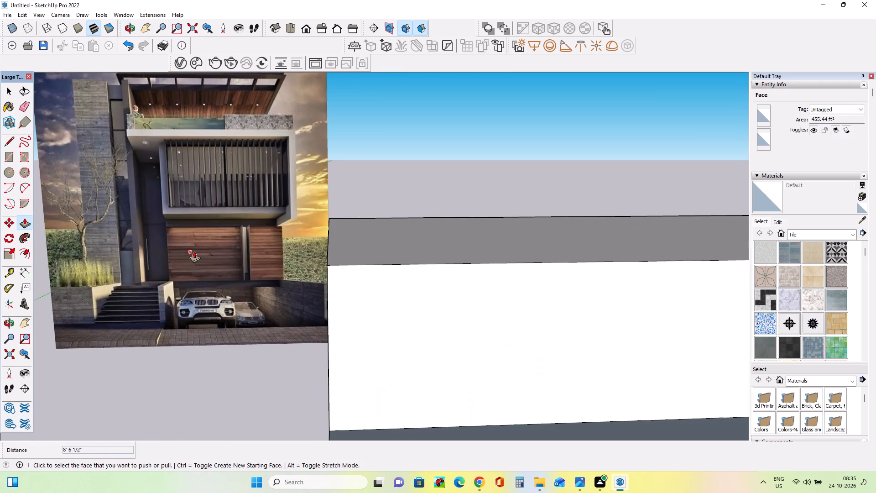
scroll(194, 251, up, 14)
scroll(194, 251, down, 10)
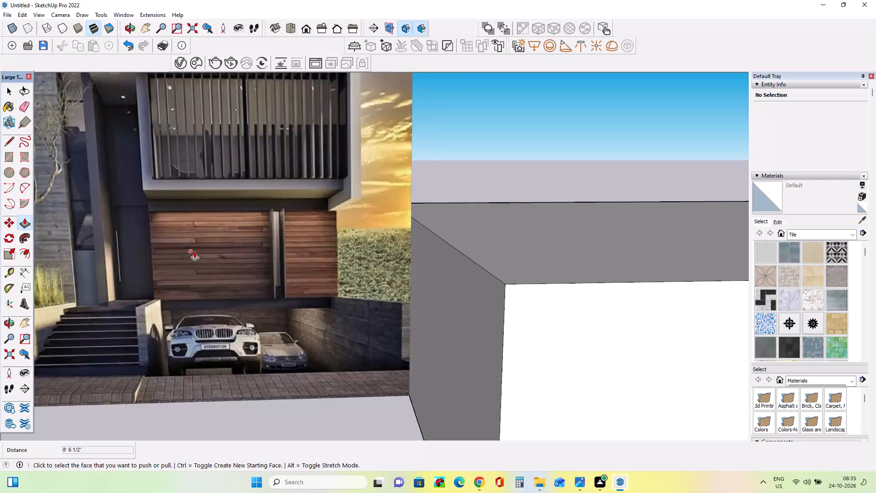
scroll(194, 251, down, 11)
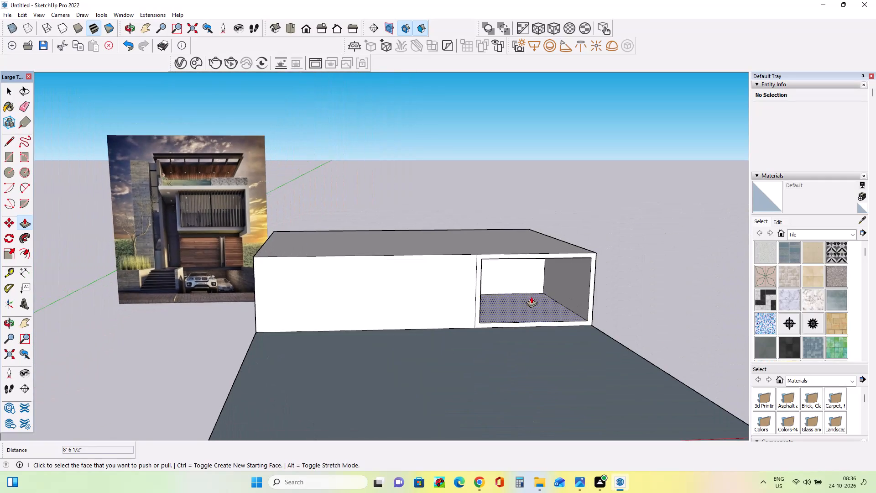
Push/Pull the top face of the box up by about 2' 6".
middle_click(531, 296)
middle_click(517, 356)
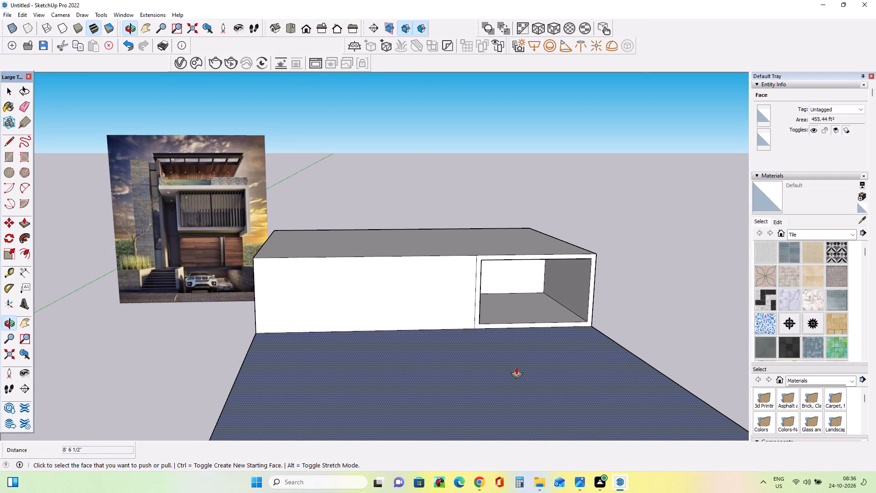
middle_click(515, 364)
scroll(356, 341, down, 5)
scroll(217, 308, down, 3)
middle_drag(384, 345, 393, 365)
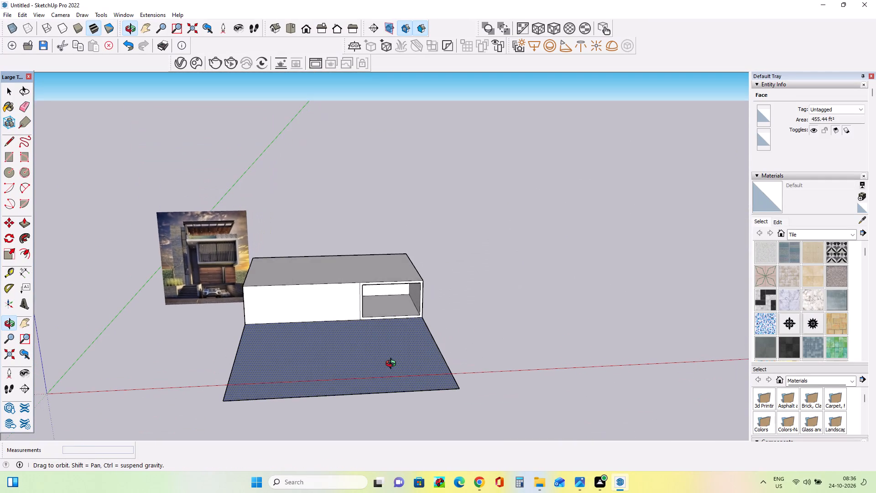
middle_drag(393, 365, 393, 355)
scroll(386, 322, up, 6)
middle_drag(447, 322, 450, 327)
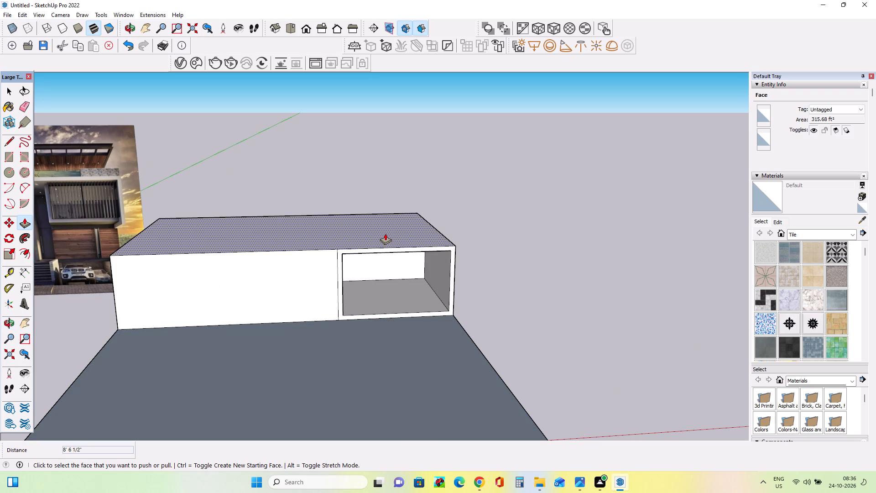
drag(368, 231, 373, 207)
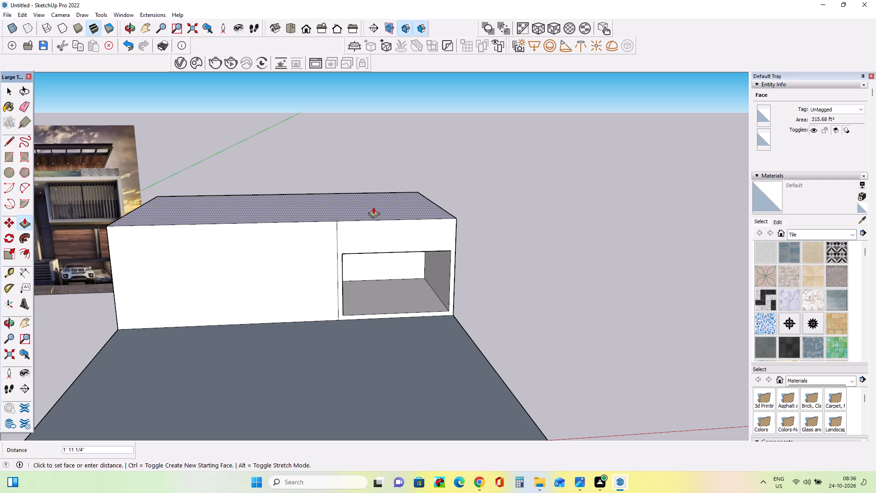
drag(373, 207, 375, 199)
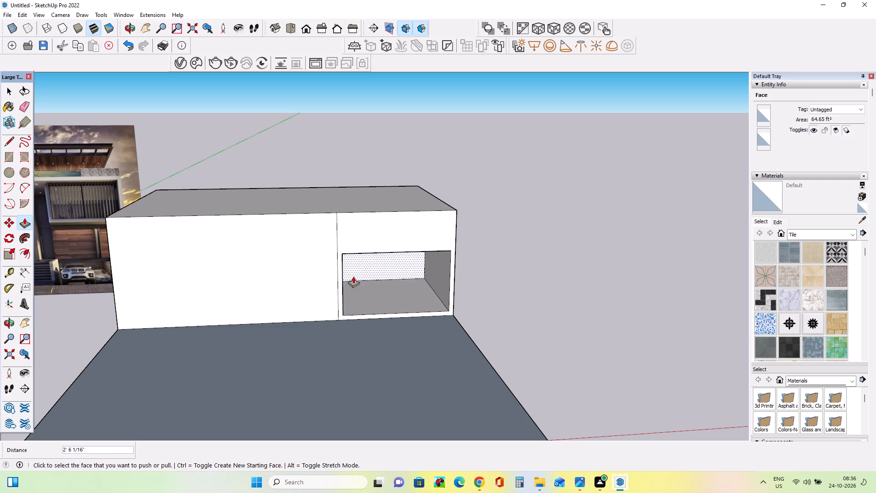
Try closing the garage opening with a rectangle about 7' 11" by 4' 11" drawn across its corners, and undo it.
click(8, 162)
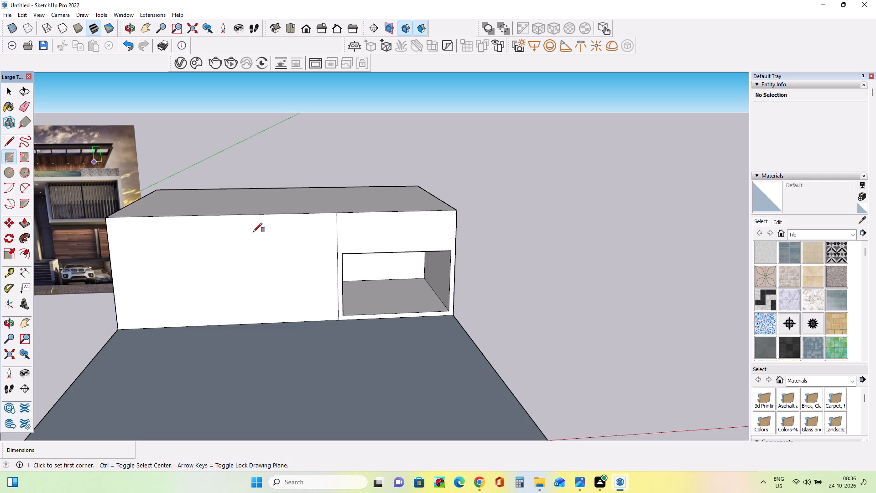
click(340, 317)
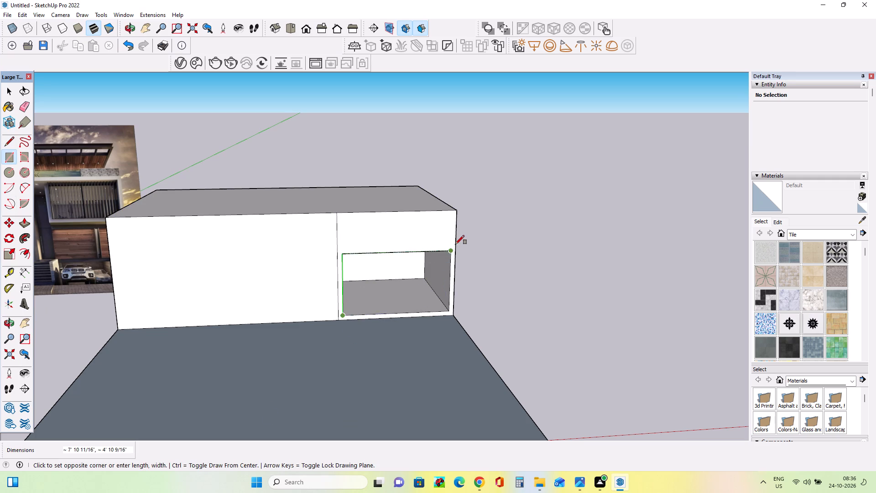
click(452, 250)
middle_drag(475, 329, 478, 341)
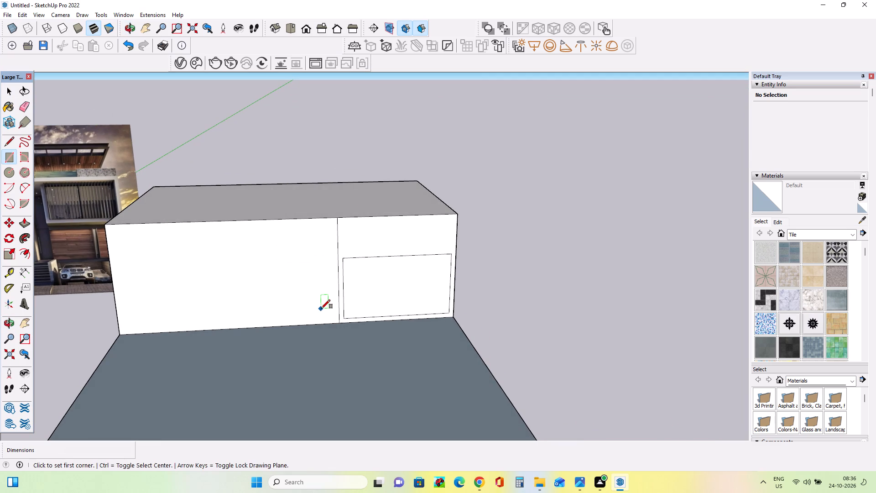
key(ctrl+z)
Draw two converging lines on the opening's floor, about 8' 8" and 8' 9" long, from the front corners to the back edge.
middle_drag(409, 313, 363, 302)
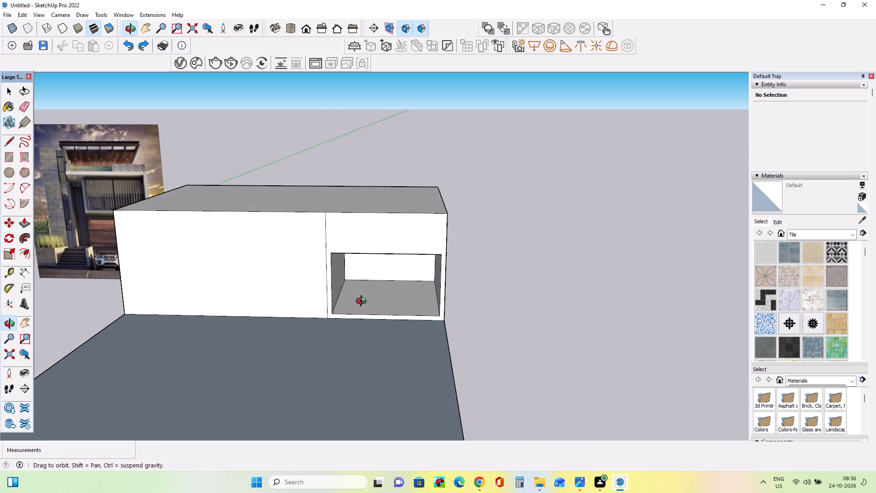
middle_drag(363, 302, 378, 285)
scroll(374, 263, up, 7)
middle_drag(380, 276, 386, 269)
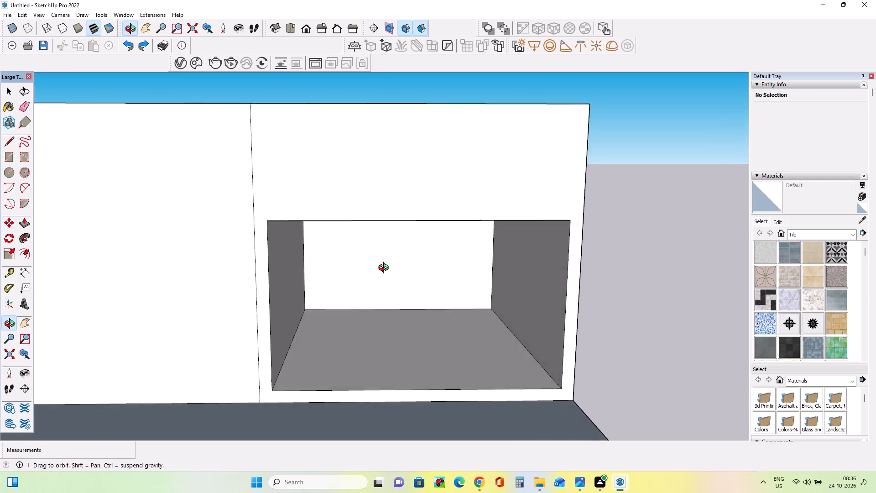
middle_drag(386, 269, 391, 255)
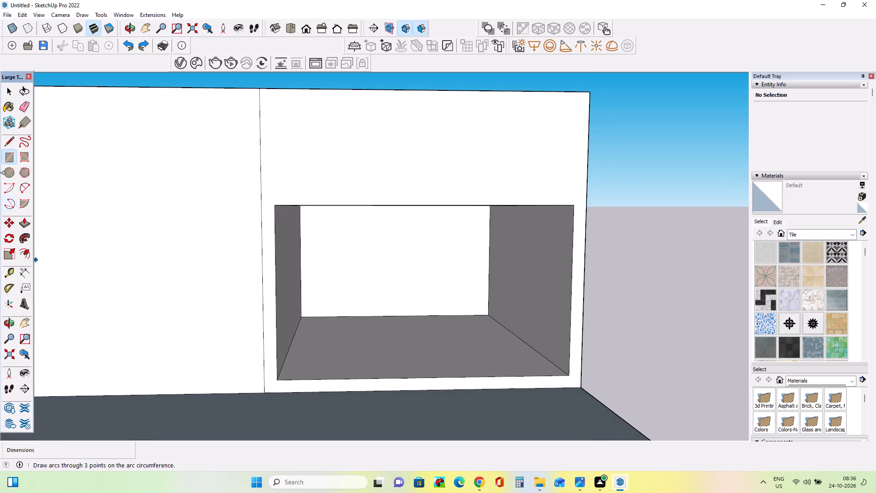
click(13, 135)
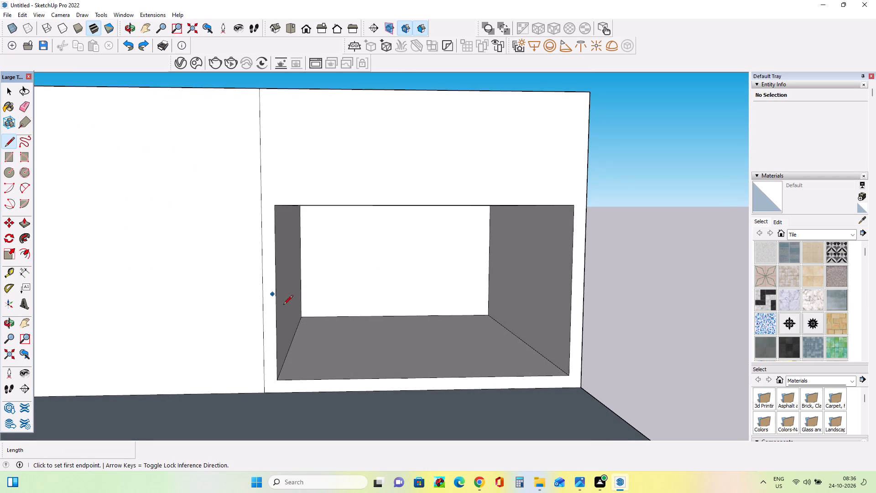
click(281, 382)
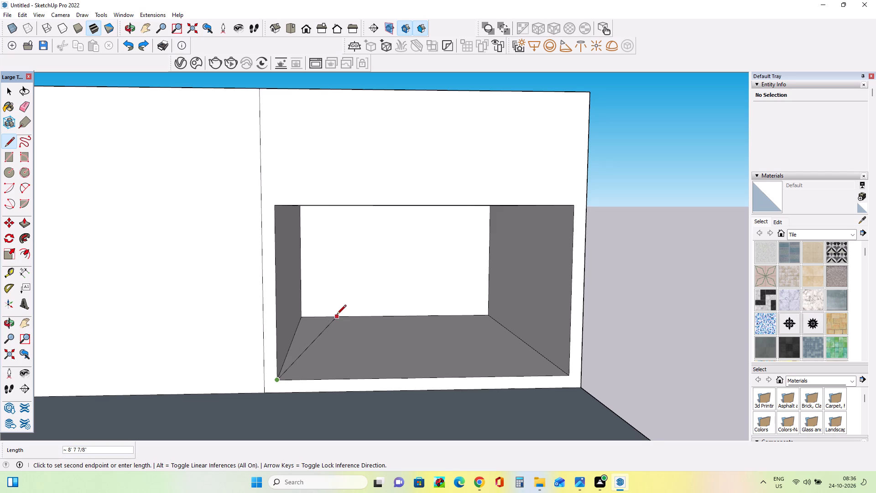
click(337, 315)
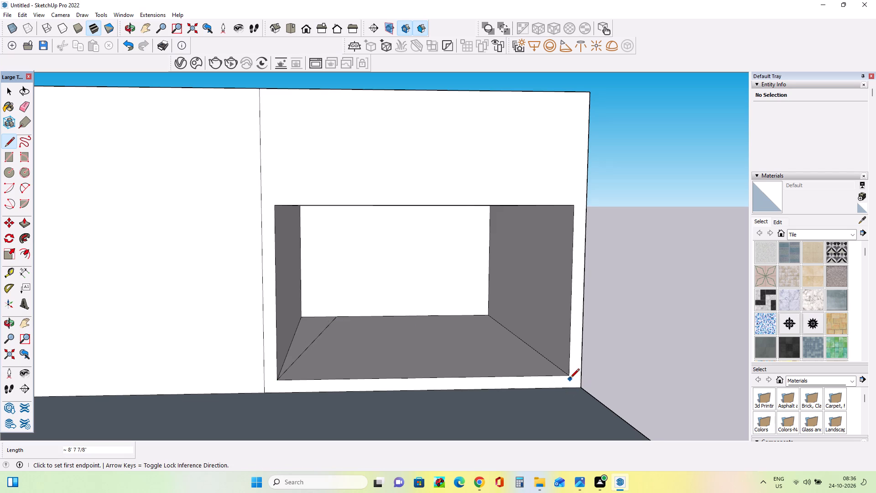
click(568, 378)
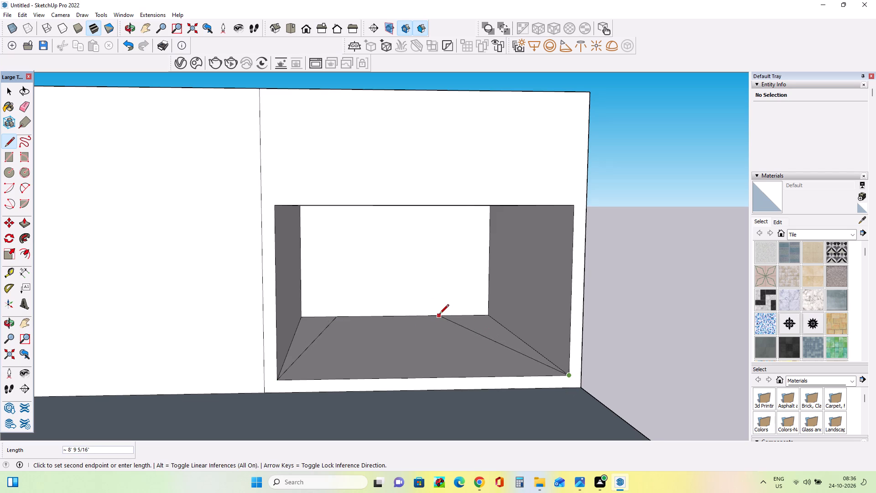
click(439, 315)
Push/Pull the middle floor panel between the two lines up by about 4".
middle_drag(476, 379, 480, 375)
click(24, 221)
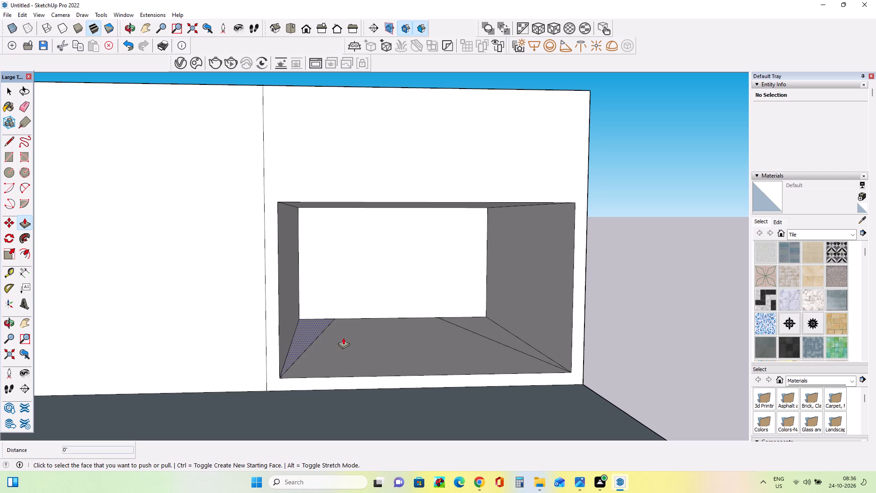
drag(371, 353, 374, 342)
Push/Pull the two triangular floor panels beside it up by about 4", level with the middle panel.
middle_drag(432, 371, 431, 344)
scroll(430, 344, down, 5)
middle_click(430, 344)
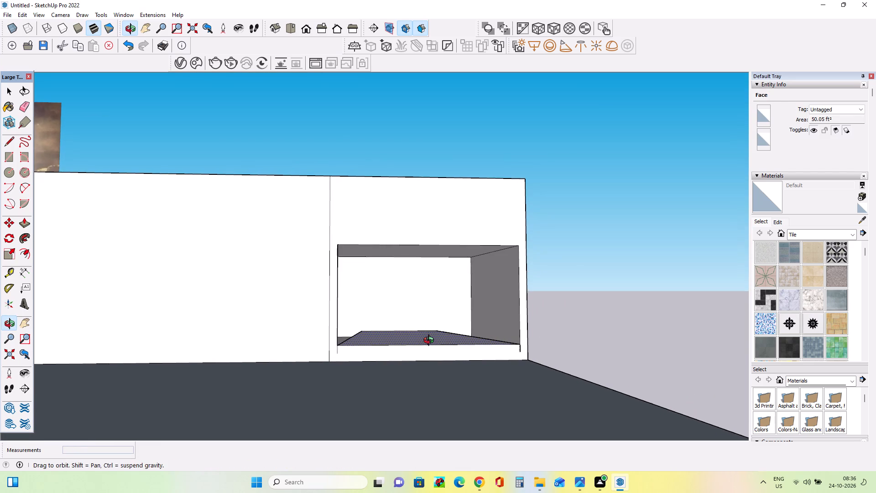
scroll(431, 341, down, 6)
middle_drag(442, 345, 439, 354)
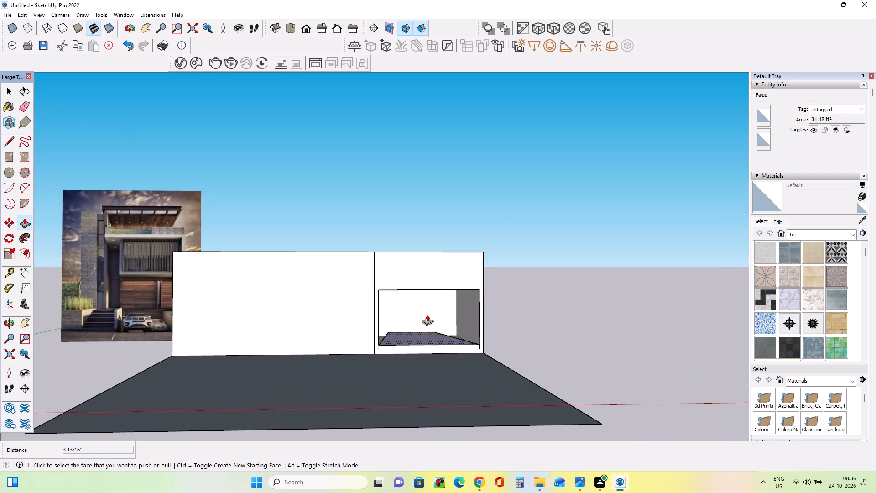
scroll(427, 315, up, 7)
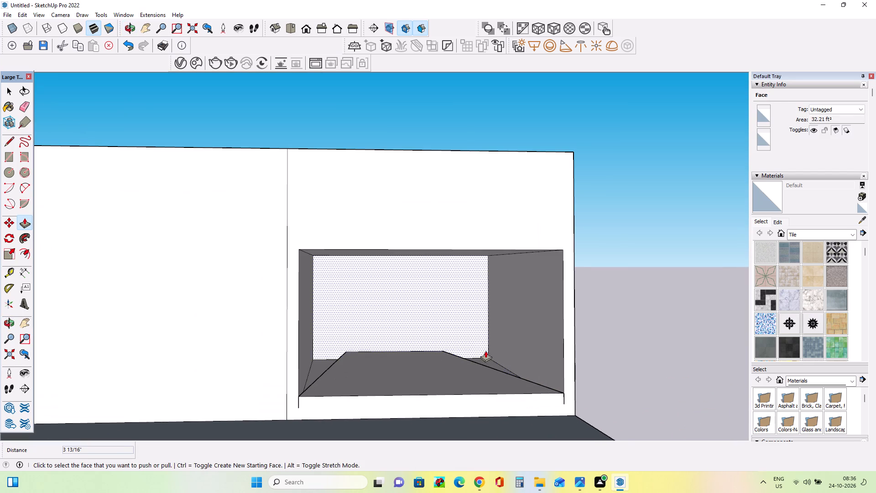
drag(485, 362, 455, 362)
drag(317, 363, 326, 357)
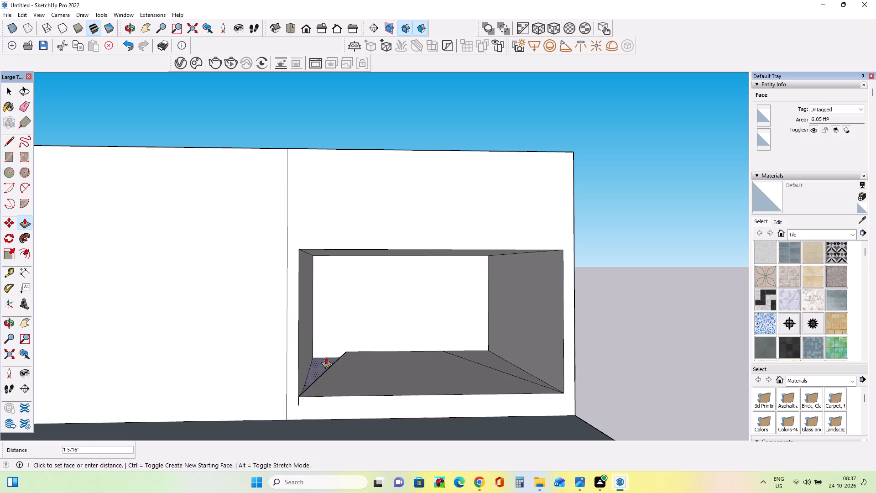
drag(326, 357, 355, 360)
Scale the middle floor panel along the green axis to about 0.11, pulling its front edge toward the back wall to form a ramp.
click(6, 253)
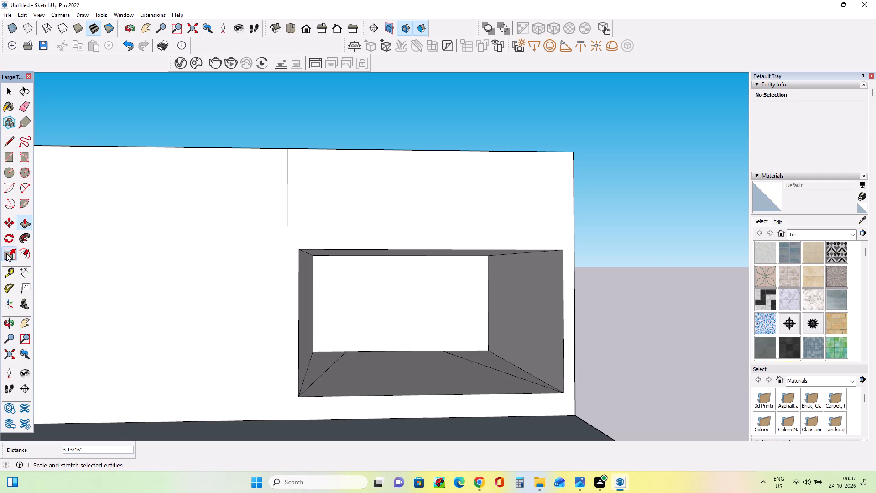
click(378, 386)
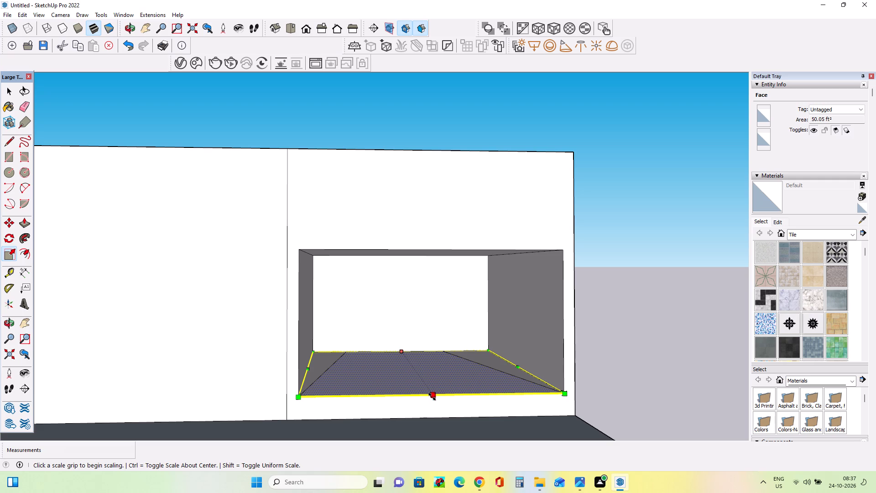
drag(432, 397, 435, 379)
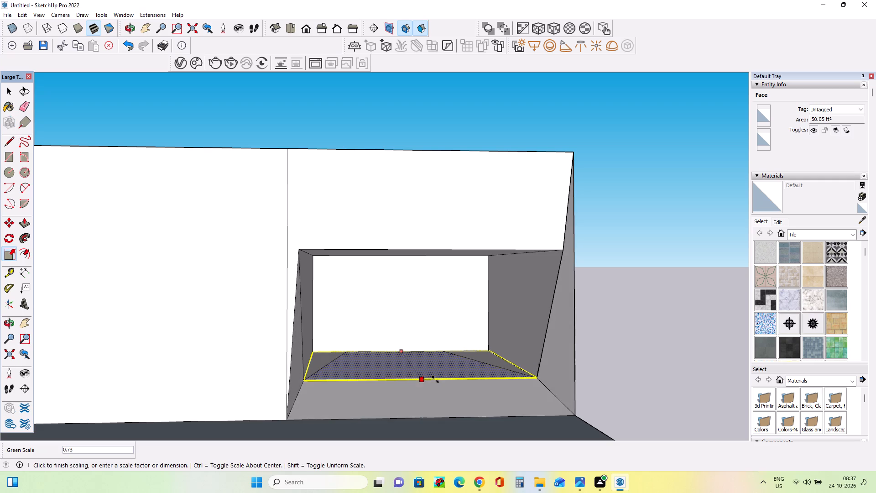
drag(435, 379, 439, 352)
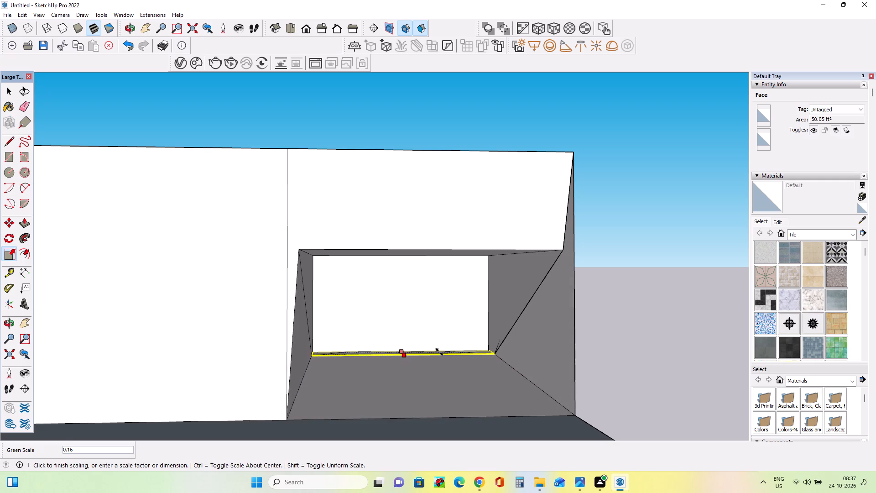
drag(439, 352, 439, 349)
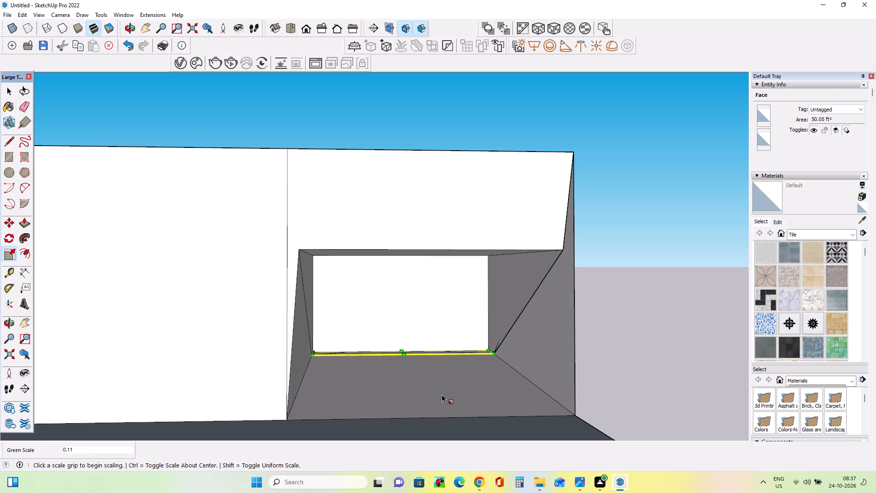
Inspect the reshaped garage opening and its sloped floor from several angles, and clear the selection.
middle_drag(442, 388, 453, 351)
scroll(453, 351, down, 6)
middle_drag(514, 390, 466, 396)
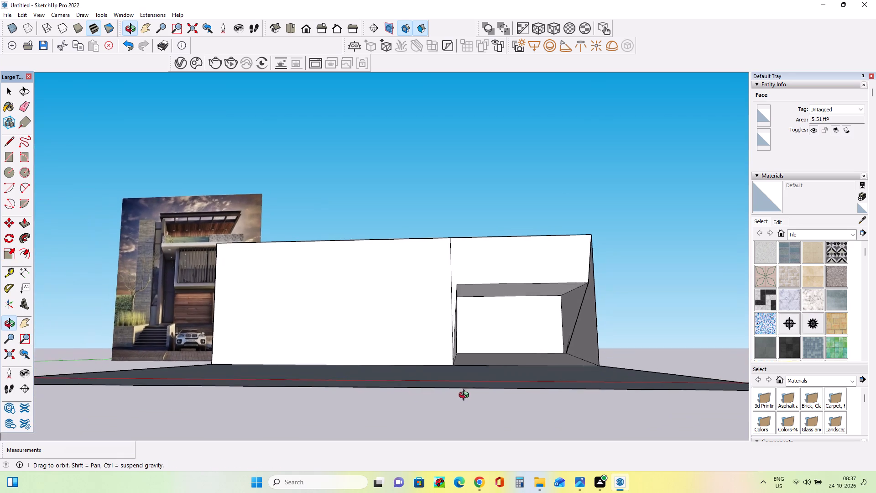
middle_drag(466, 396, 485, 398)
scroll(502, 345, up, 7)
middle_drag(498, 374, 508, 395)
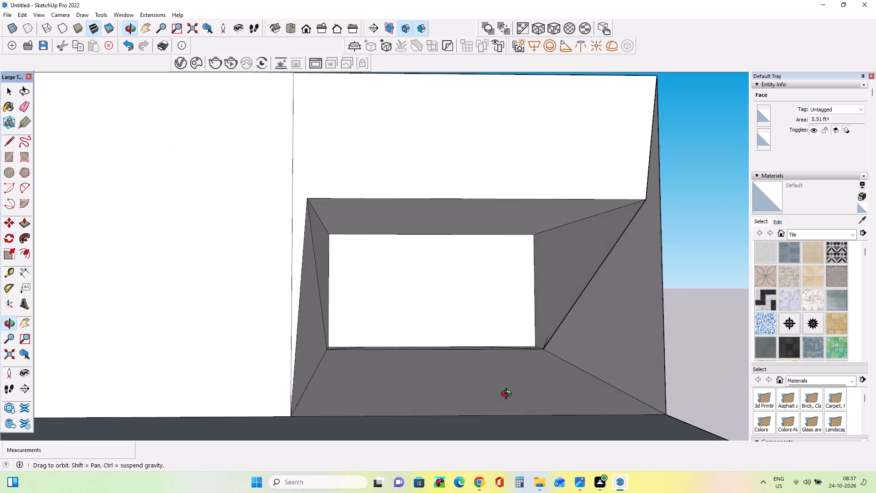
middle_drag(508, 395, 501, 390)
scroll(421, 365, down, 2)
middle_drag(421, 365, 423, 359)
click(9, 92)
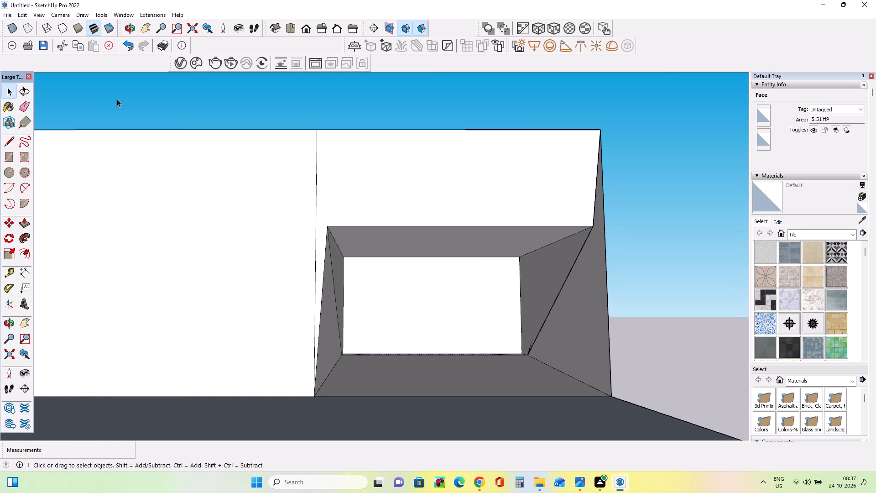
double_click(122, 102)
scroll(331, 216, down, 2)
middle_drag(340, 262, 368, 267)
scroll(368, 266, down, 3)
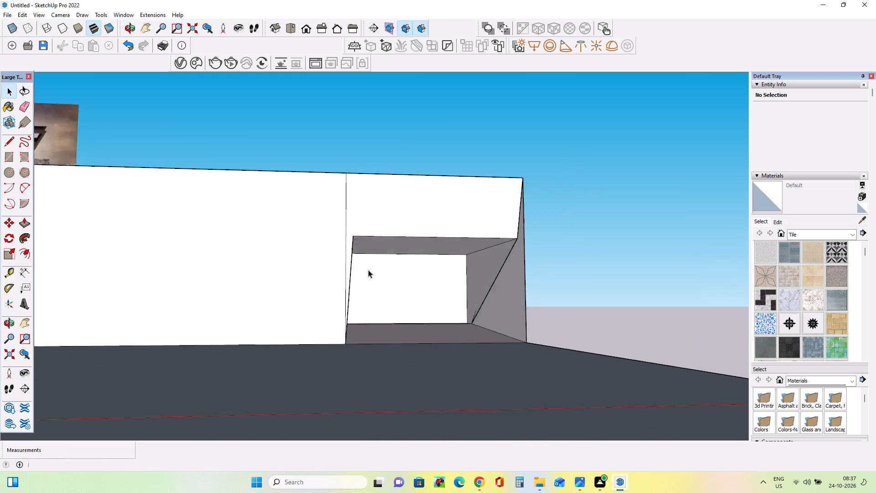
Scale the sloped garage floor panel along the green and blue axes to about 0.12, -2.27, pulling its back edge forward and down.
scroll(368, 274, down, 4)
middle_drag(411, 258, 394, 248)
scroll(385, 243, up, 6)
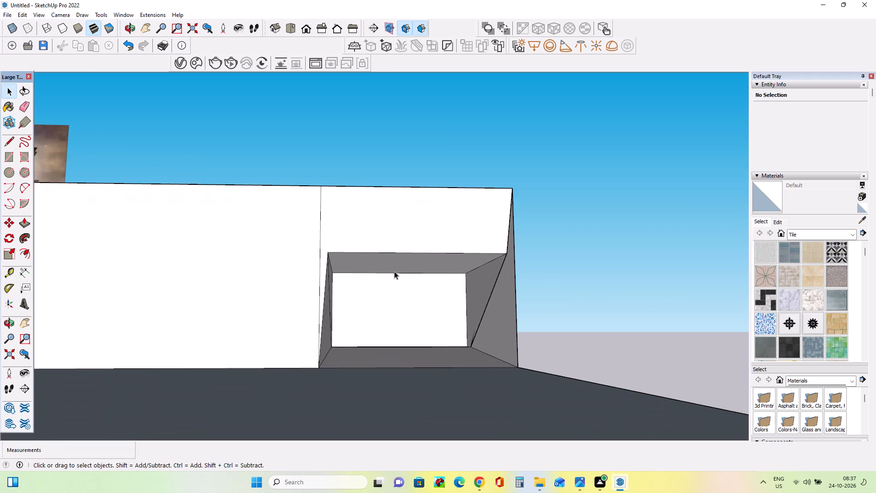
scroll(541, 340, down, 2)
scroll(341, 294, up, 2)
middle_drag(355, 318, 332, 355)
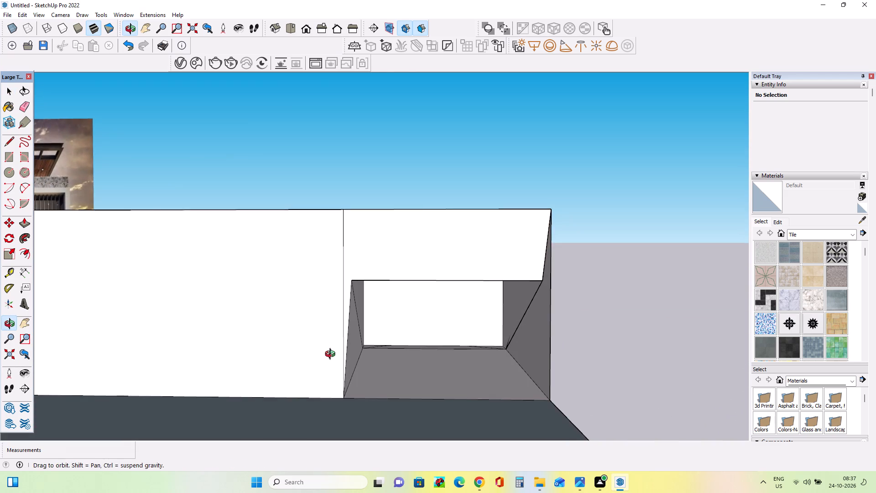
middle_drag(332, 355, 334, 354)
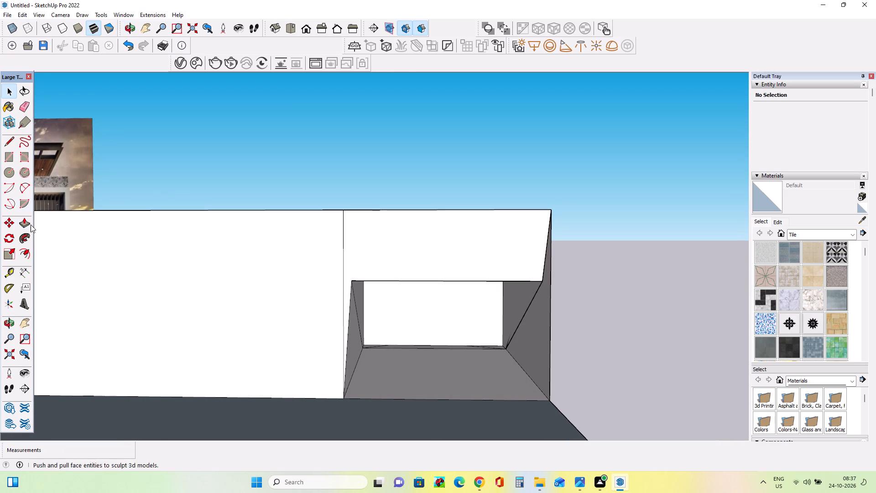
click(4, 258)
click(459, 363)
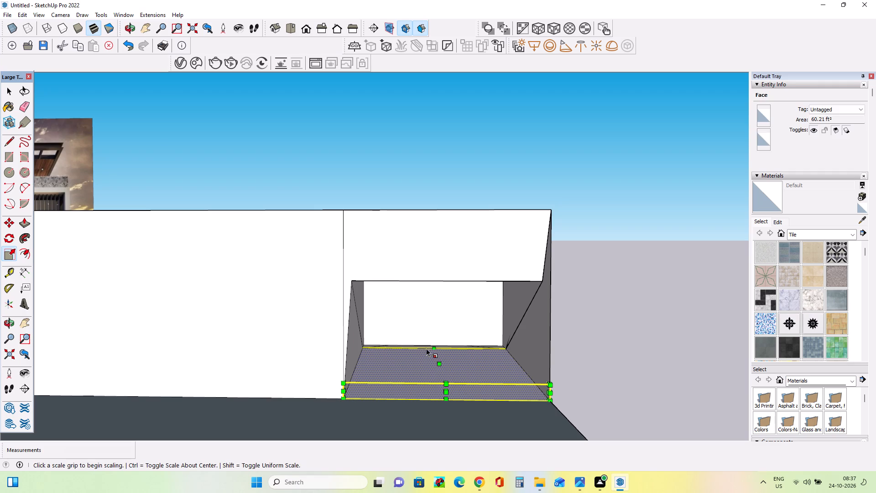
click(448, 392)
drag(434, 346, 436, 359)
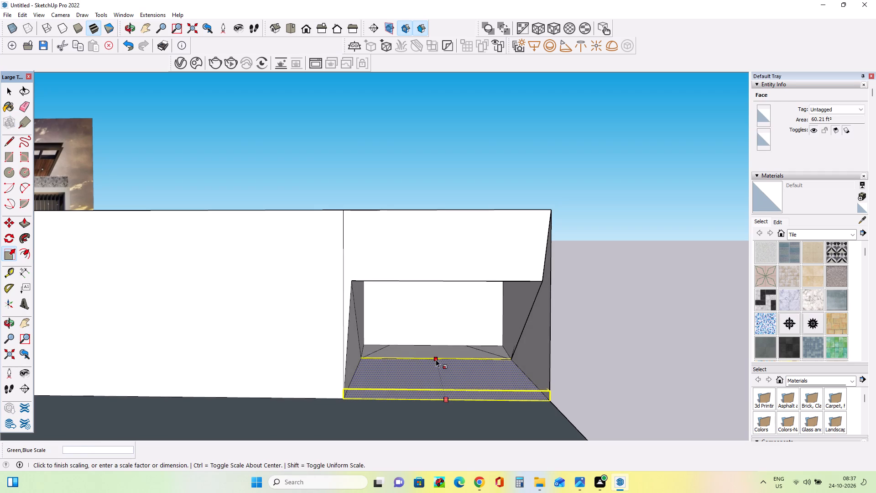
drag(436, 359, 442, 415)
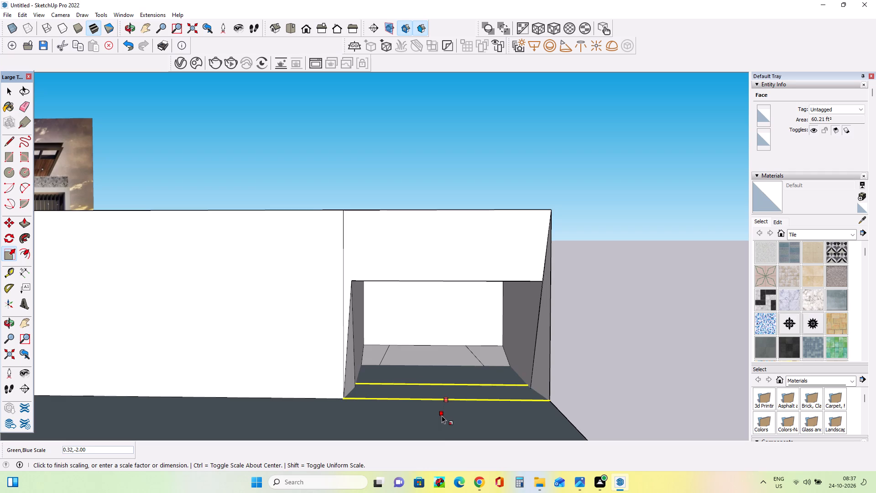
drag(442, 415, 445, 432)
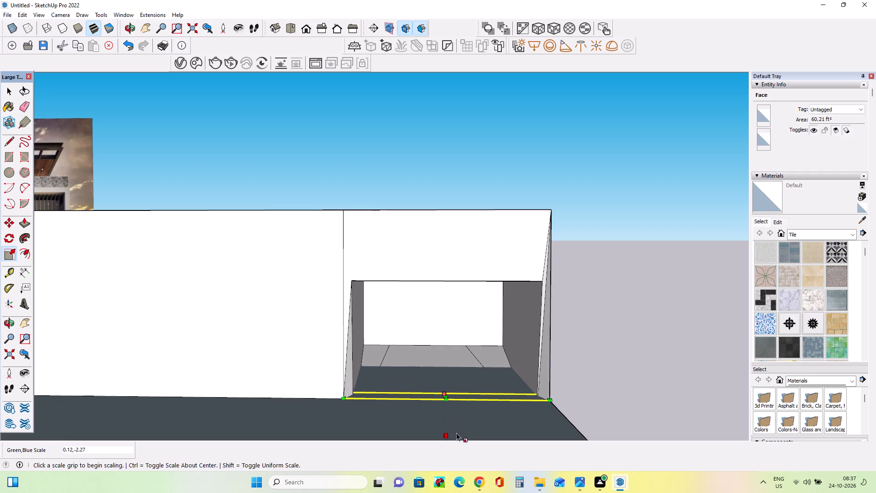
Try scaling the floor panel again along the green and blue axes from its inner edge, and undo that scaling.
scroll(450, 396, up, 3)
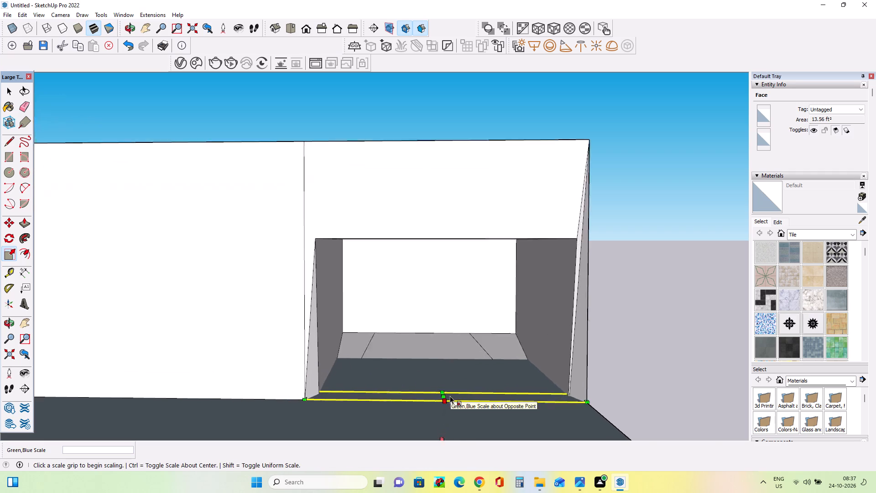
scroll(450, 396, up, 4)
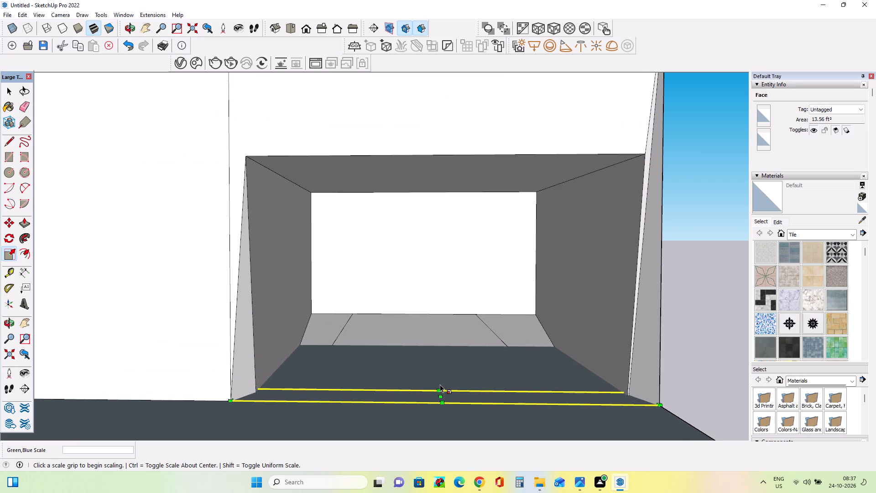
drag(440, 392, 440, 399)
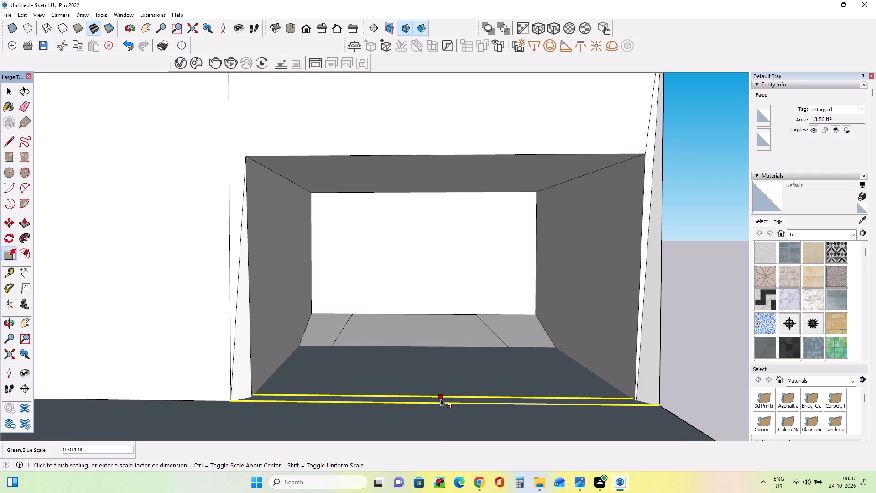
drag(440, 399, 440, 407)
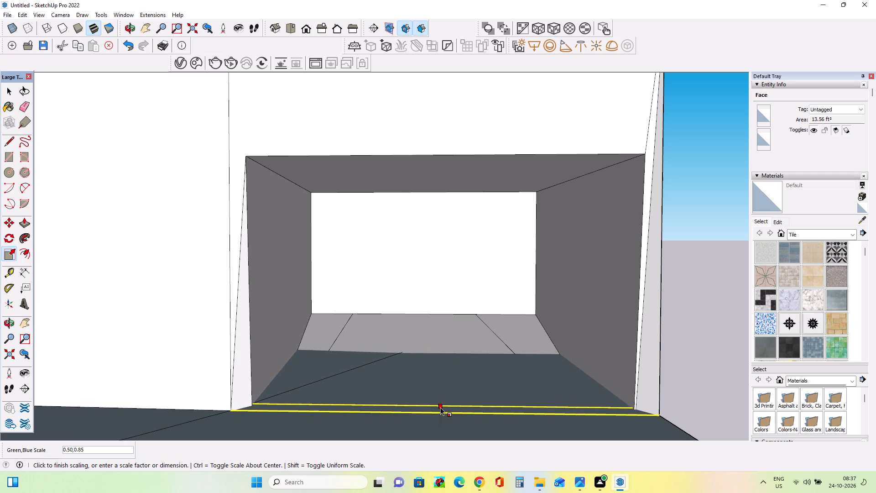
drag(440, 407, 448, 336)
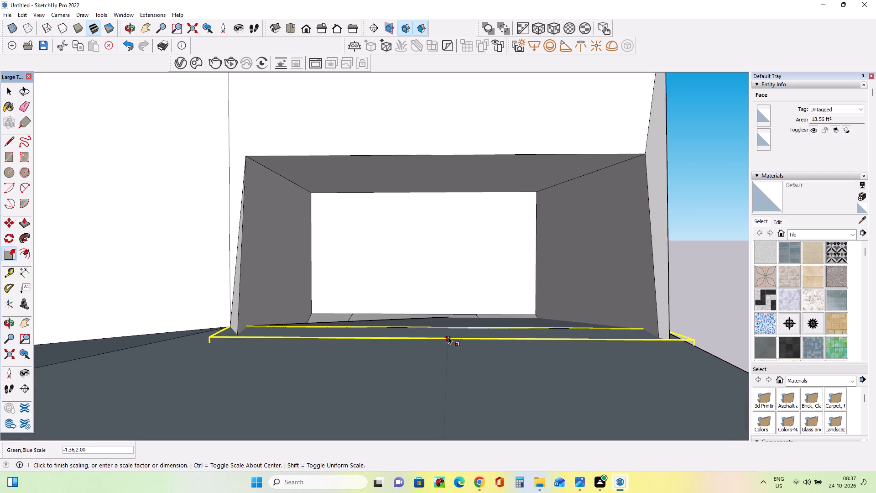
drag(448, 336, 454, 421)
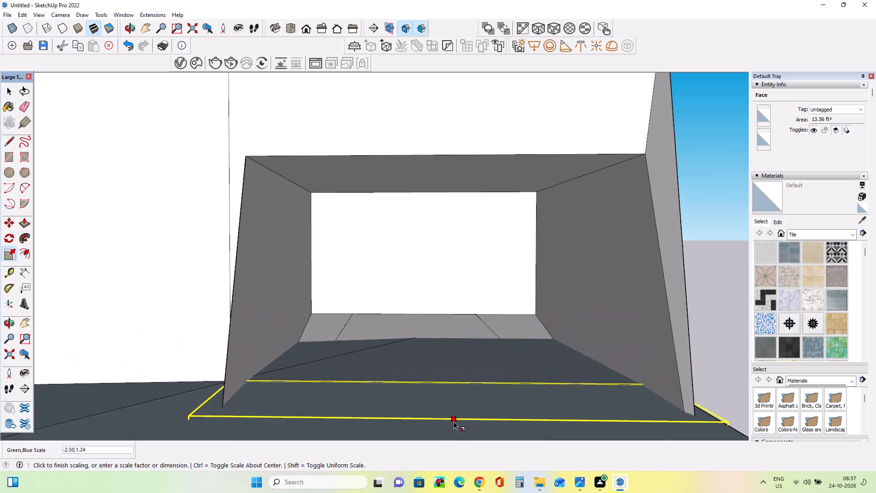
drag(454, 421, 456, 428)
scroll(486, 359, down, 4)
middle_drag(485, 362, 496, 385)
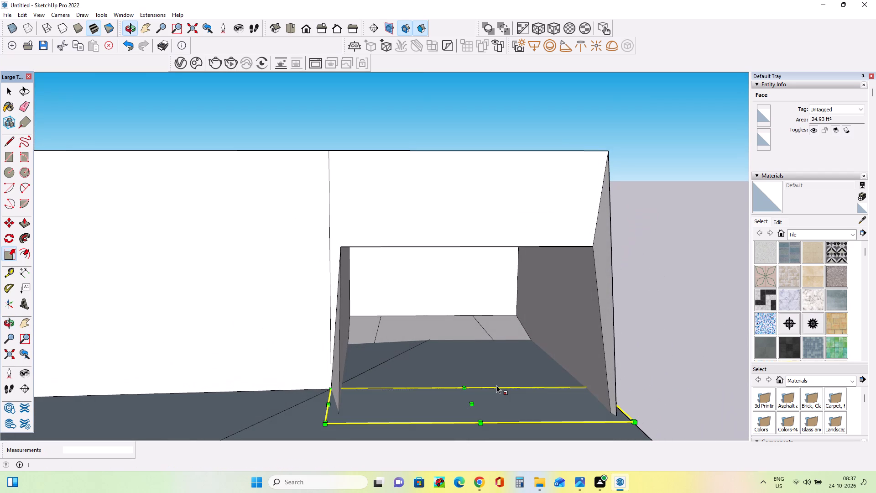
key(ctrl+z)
Inspect the garage opening's floor and front edge from nearby angles, and clear the selection.
middle_drag(470, 360, 474, 370)
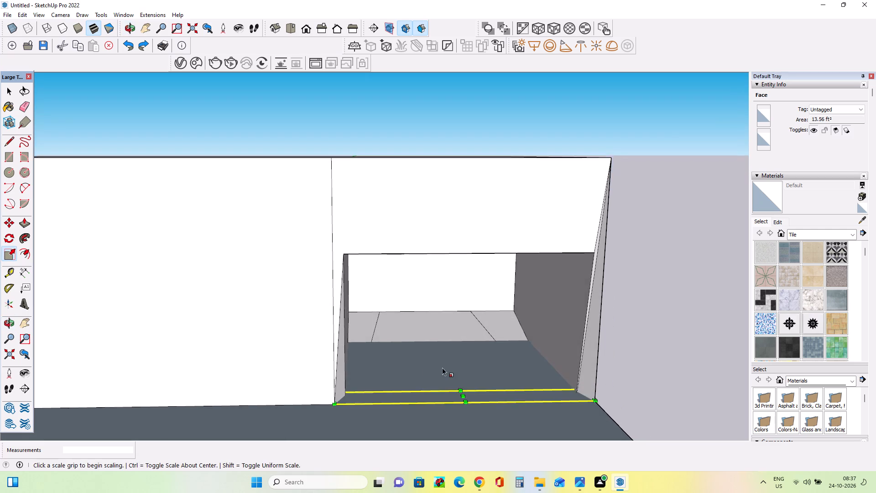
scroll(422, 365, up, 4)
middle_drag(420, 364, 396, 351)
scroll(396, 351, down, 3)
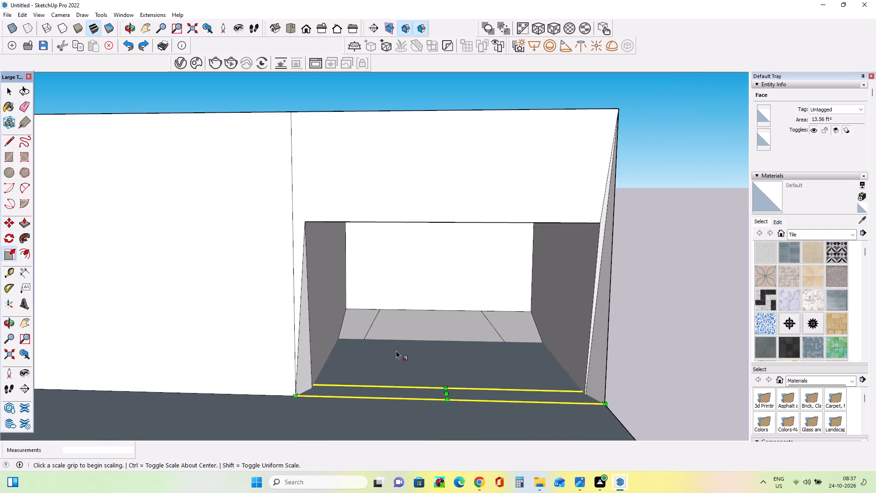
middle_drag(396, 351, 427, 342)
scroll(421, 342, down, 3)
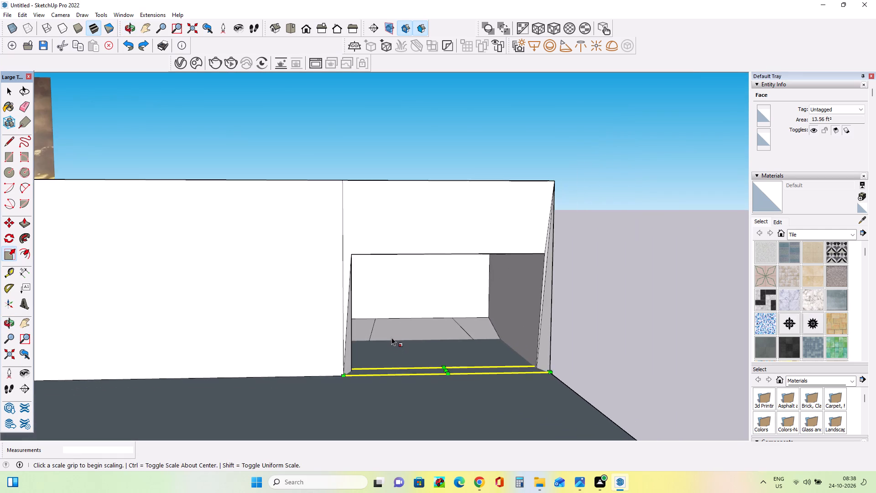
middle_drag(411, 374, 413, 384)
click(8, 94)
double_click(205, 152)
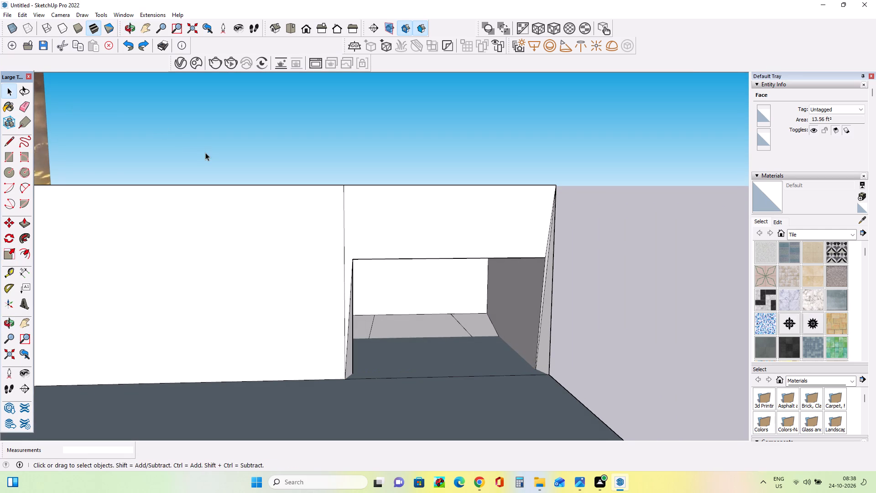
Examine the base volume and garage opening from the front, underside and above, alongside the reference picture.
middle_drag(555, 247, 518, 242)
scroll(518, 242, down, 1)
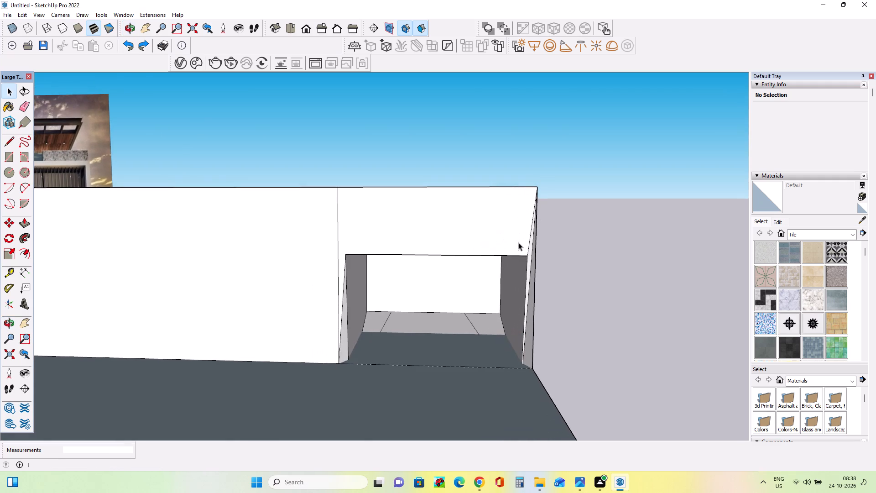
middle_drag(255, 243, 275, 220)
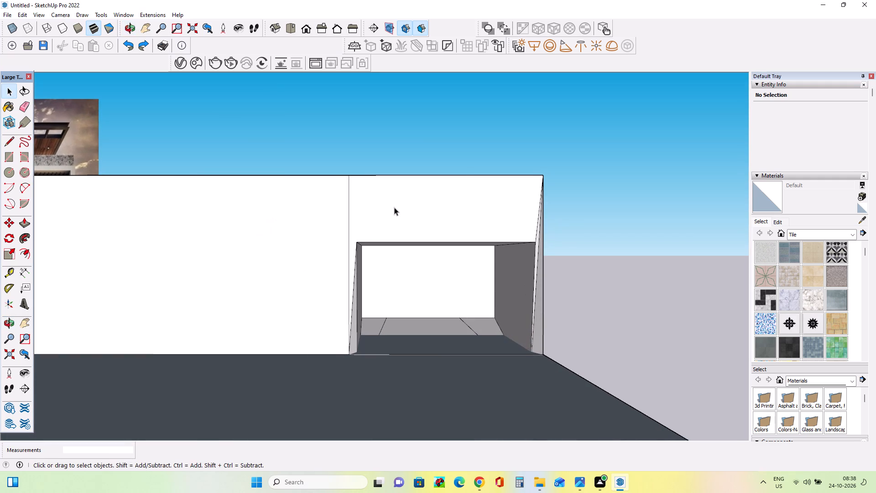
scroll(609, 239, down, 7)
middle_drag(608, 226, 609, 214)
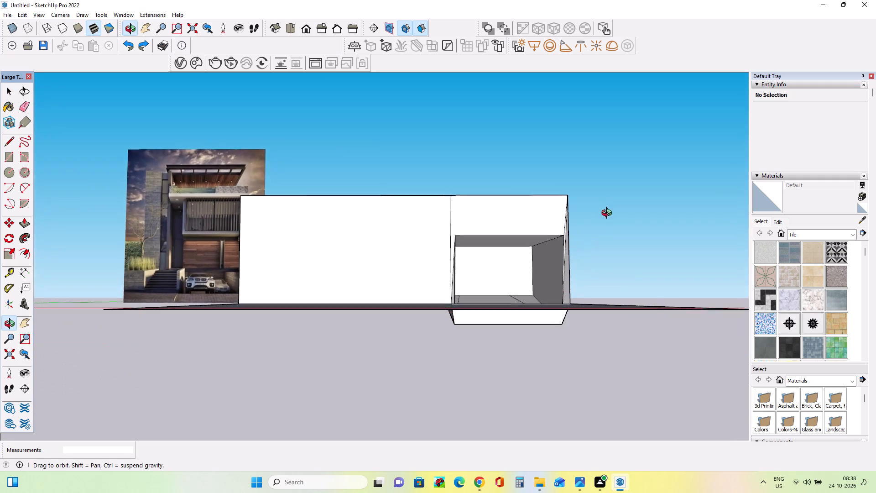
middle_drag(609, 214, 551, 20)
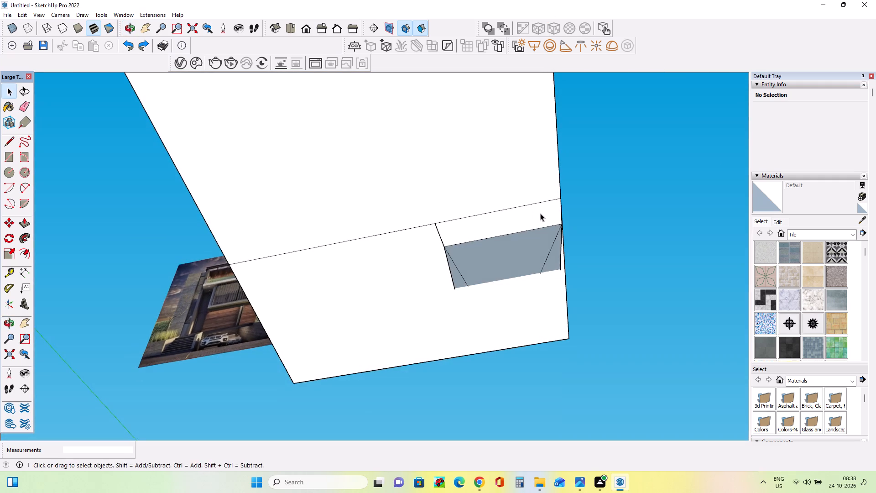
middle_drag(540, 214, 588, 472)
scroll(588, 472, down, 2)
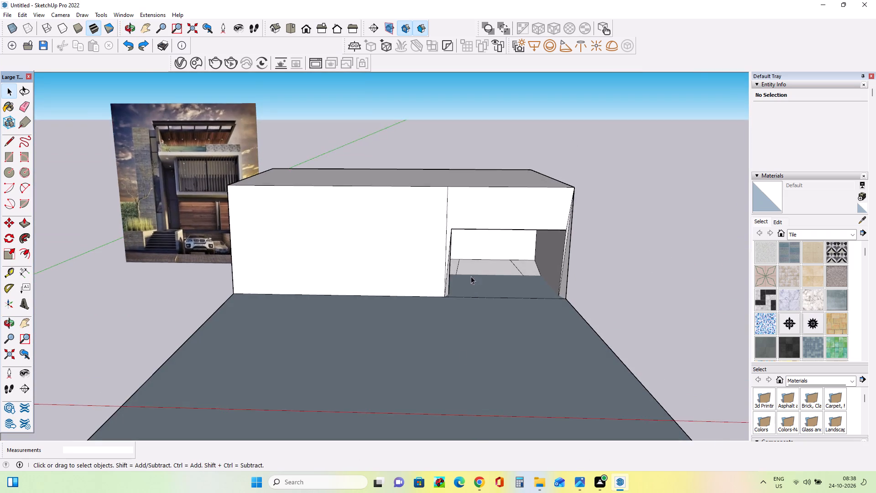
scroll(470, 262, up, 3)
middle_drag(474, 260, 473, 273)
scroll(87, 140, down, 2)
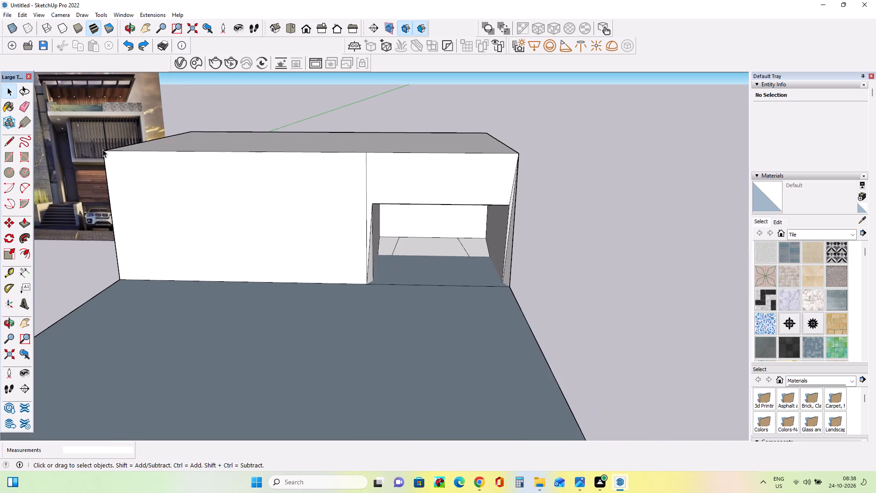
middle_drag(161, 189, 182, 215)
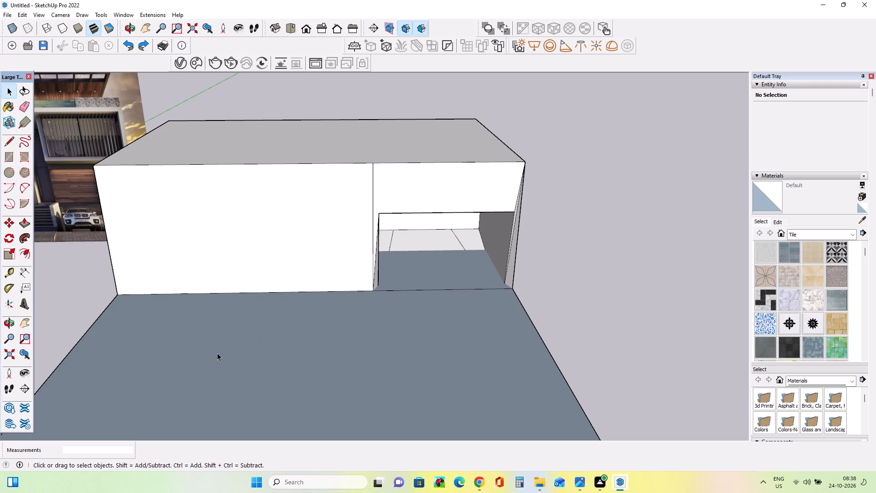
middle_drag(219, 386, 248, 380)
scroll(264, 342, down, 3)
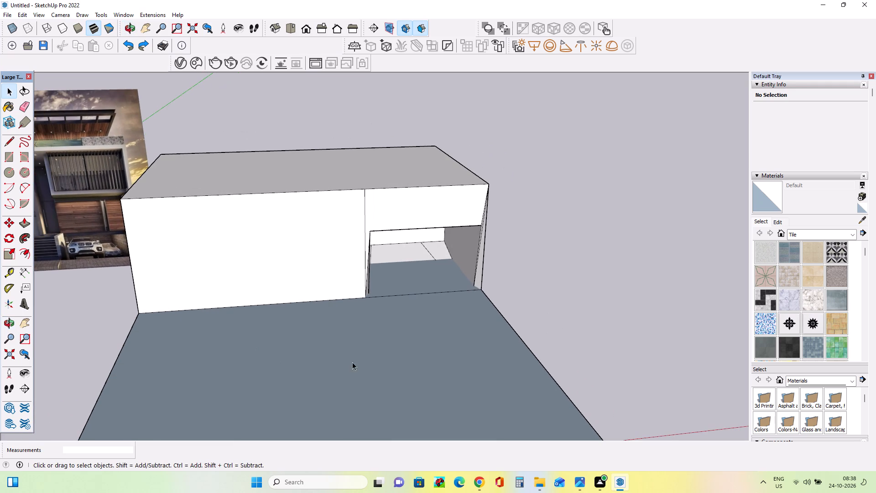
middle_drag(281, 308, 311, 309)
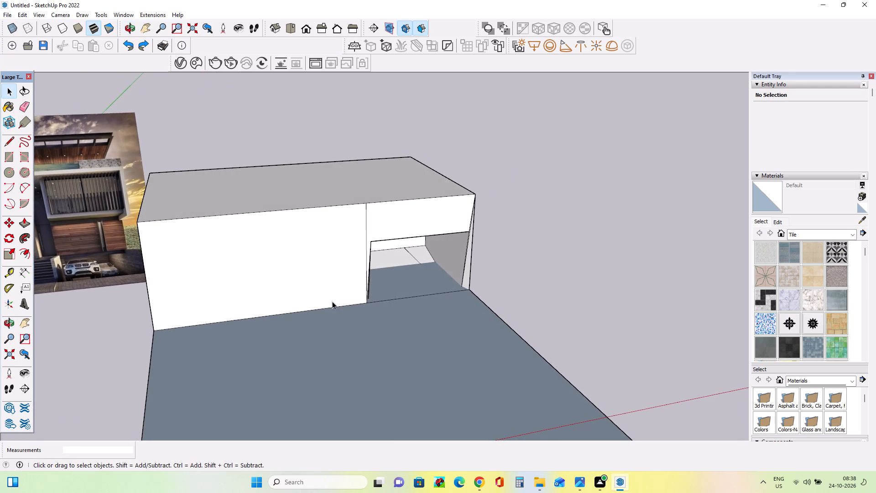
Push/Pull the garage opening's ceiling face up by about 1' 2 7/16", making the opening taller.
scroll(347, 306, up, 4)
middle_drag(340, 306, 303, 278)
scroll(303, 278, down, 3)
click(22, 231)
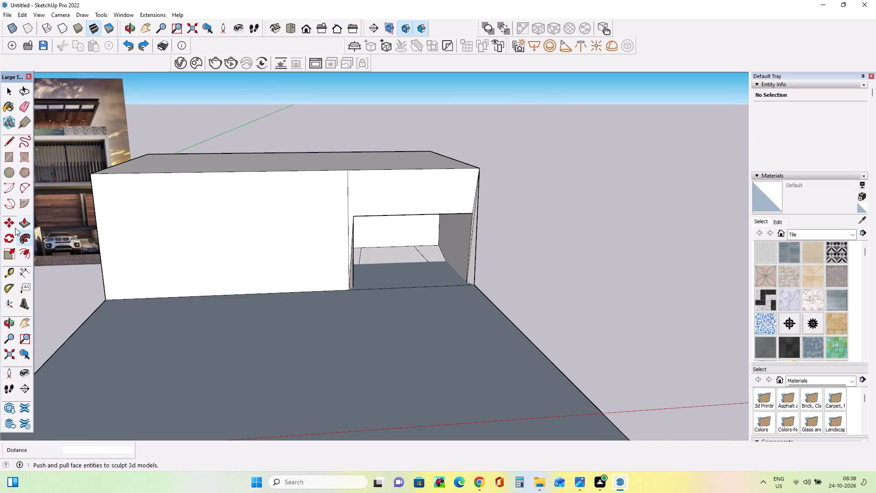
click(26, 225)
middle_drag(302, 288, 291, 215)
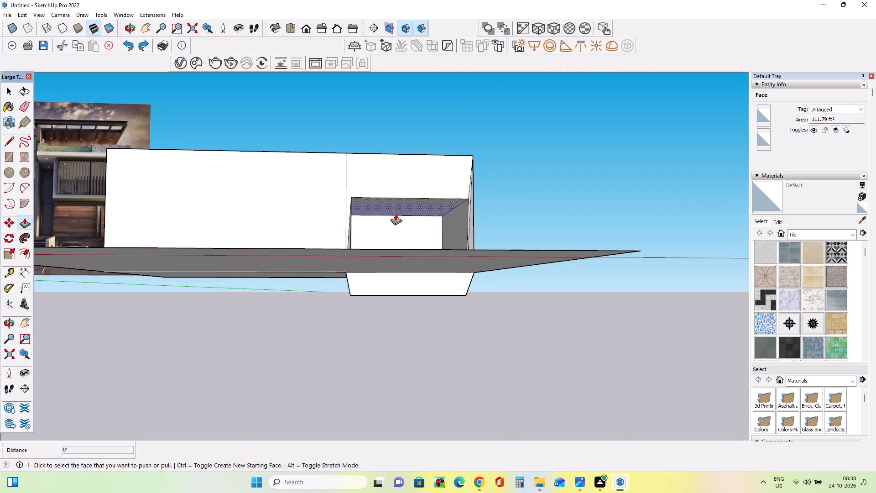
drag(396, 205, 394, 187)
middle_drag(400, 236, 386, 328)
scroll(368, 292, up, 4)
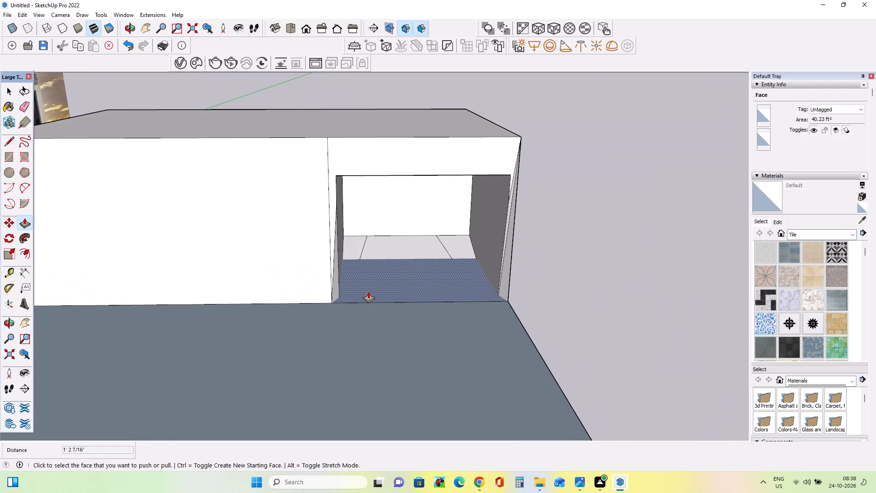
scroll(368, 291, up, 1)
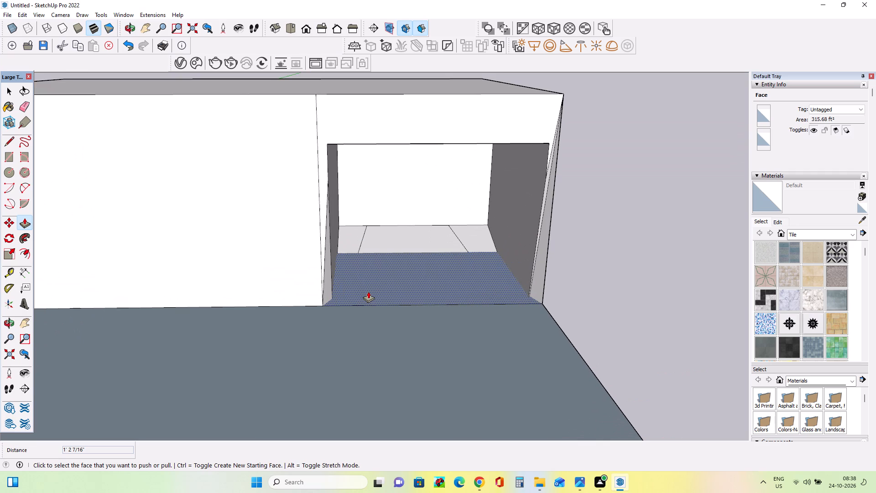
scroll(370, 294, down, 4)
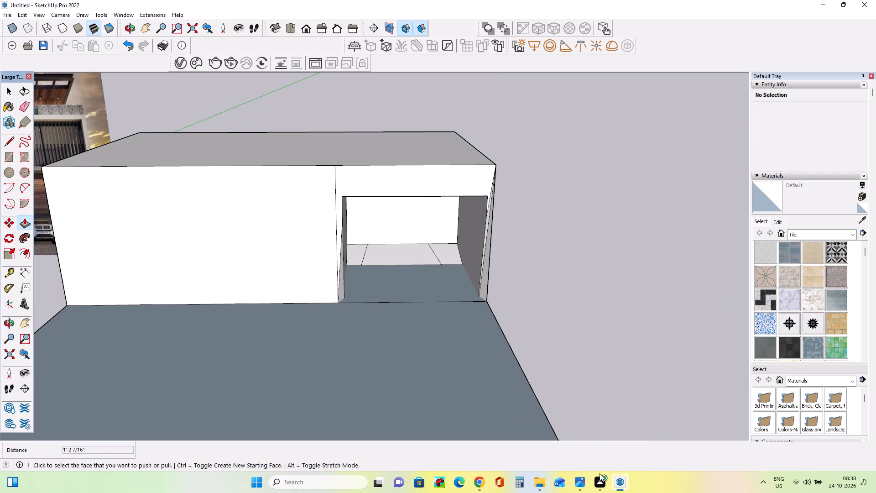
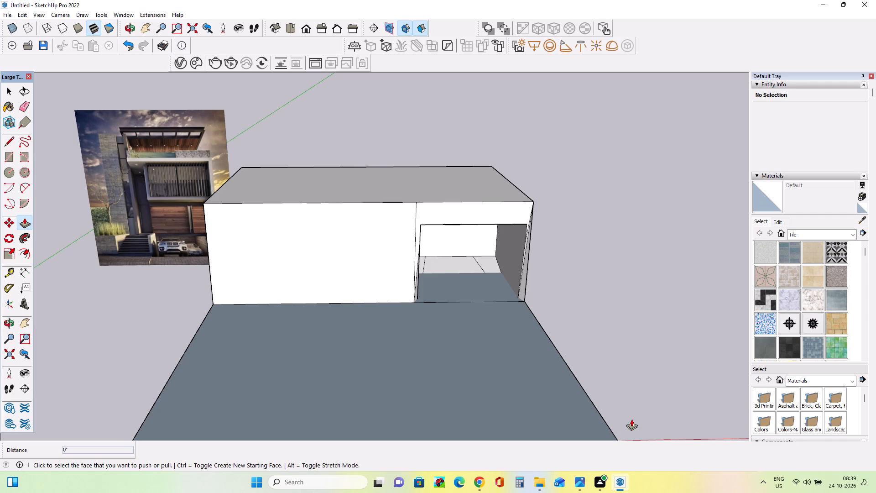
Scale the central floor panel of the garage opening along the green and blue axes, with a blue factor of about 0.69.
middle_drag(497, 309, 499, 289)
scroll(480, 262, up, 5)
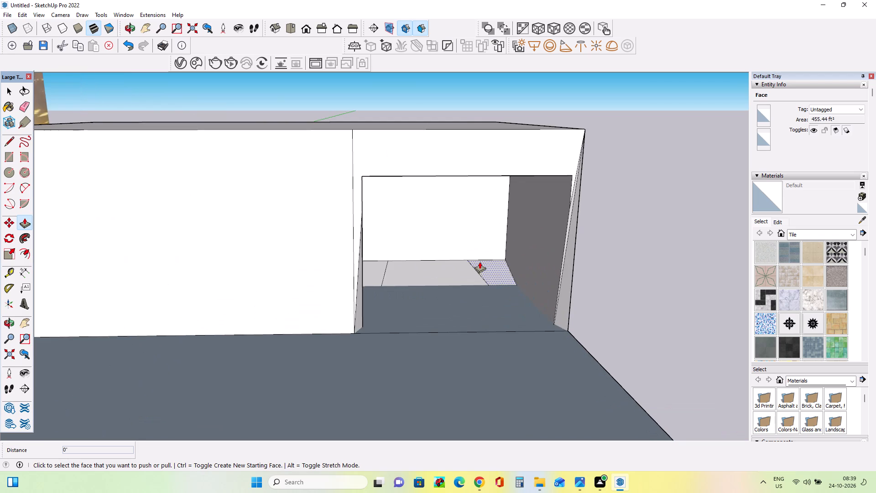
scroll(701, 298, down, 3)
scroll(474, 263, up, 3)
middle_drag(526, 287, 485, 300)
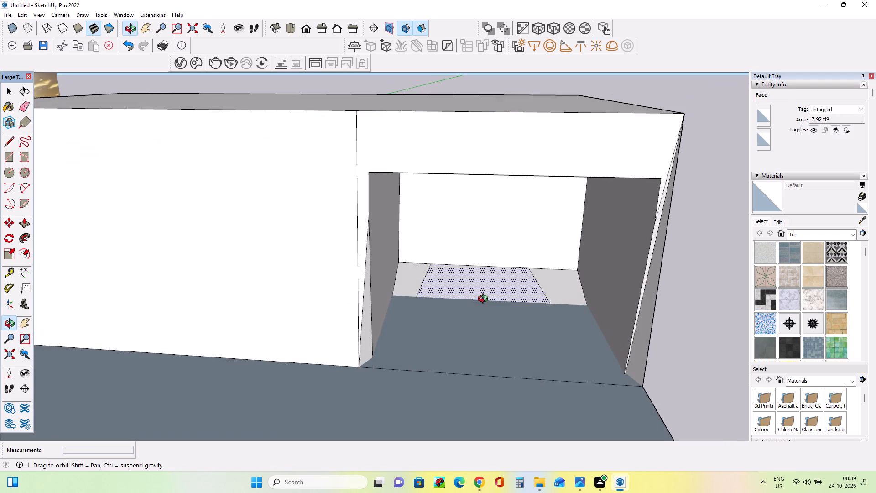
middle_drag(485, 300, 489, 302)
click(8, 254)
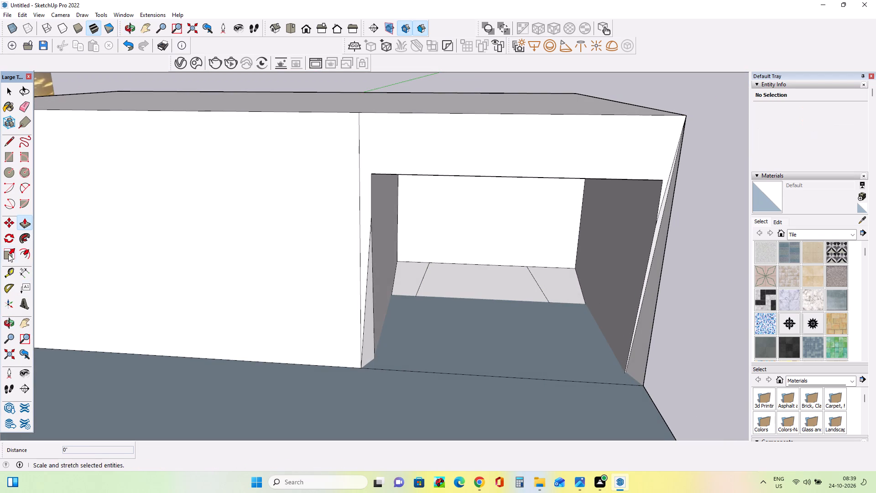
click(468, 281)
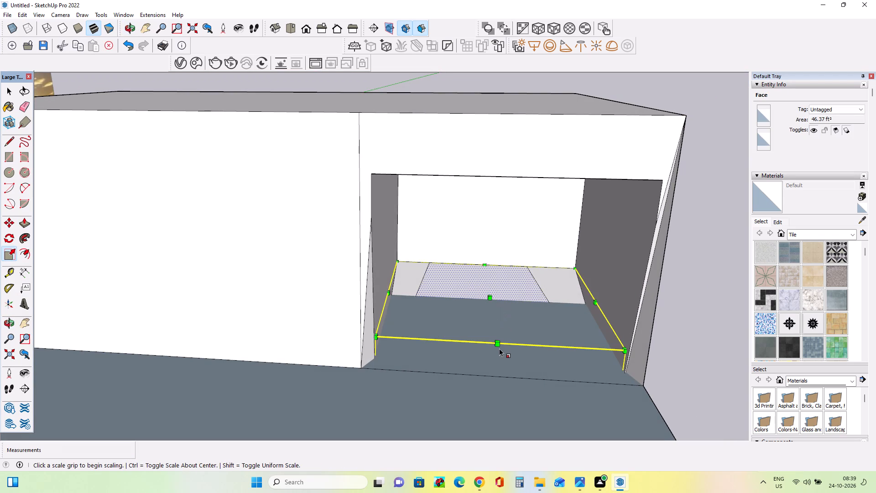
drag(499, 344, 500, 302)
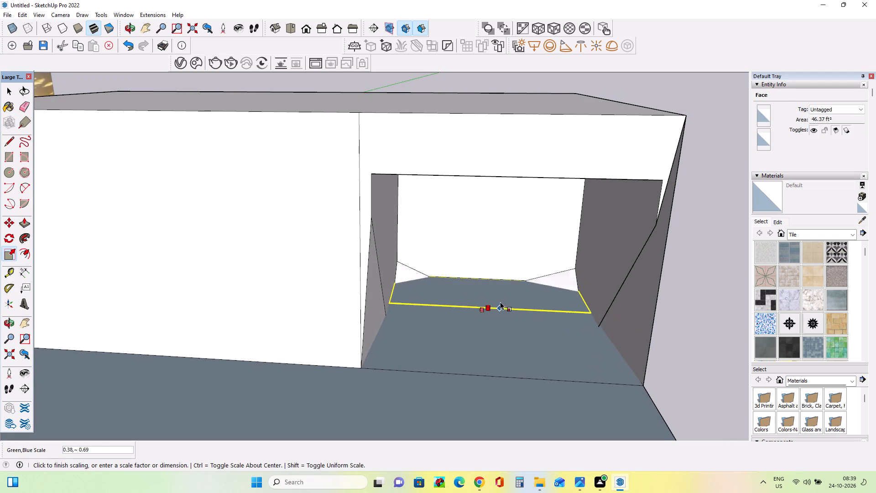
drag(500, 302, 509, 376)
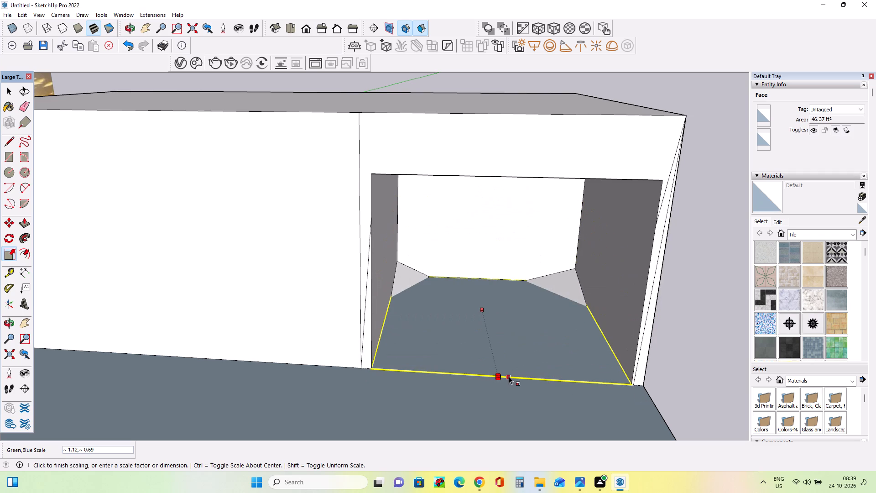
drag(509, 376, 514, 368)
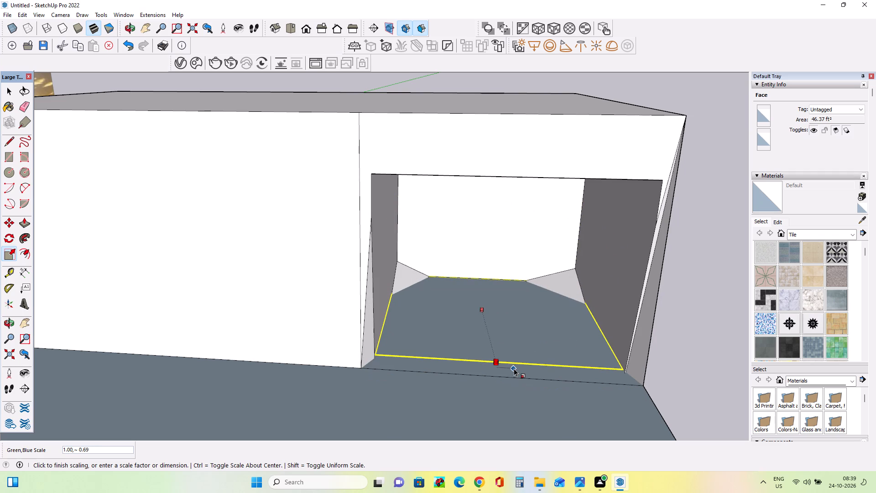
drag(514, 368, 531, 274)
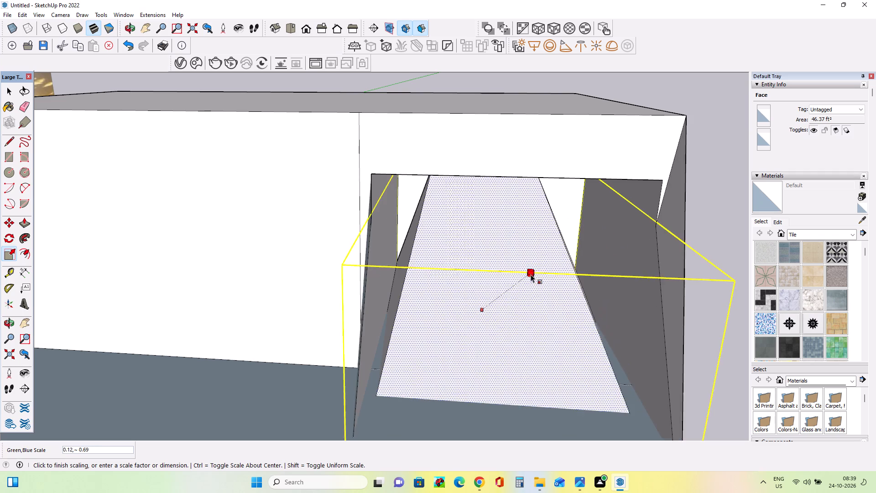
drag(531, 274, 536, 407)
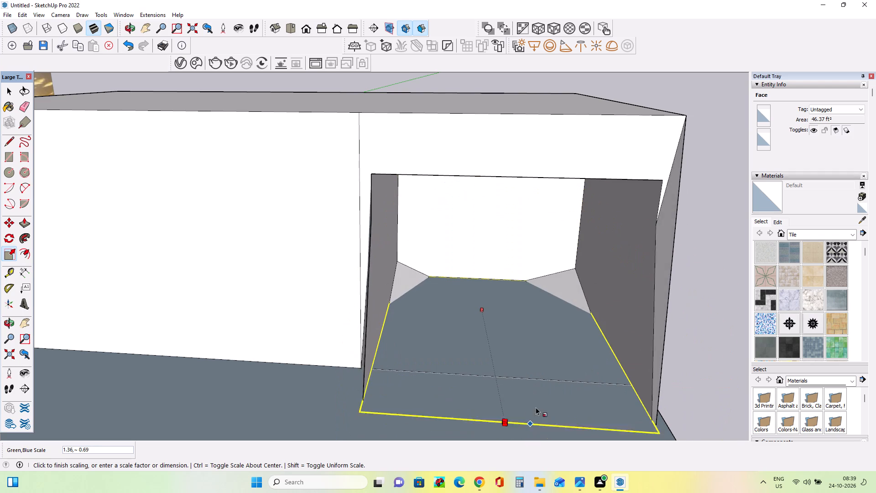
drag(536, 407, 544, 372)
Examine the garage opening's scaled floor from the front at several distances, and clear the selection.
scroll(601, 343, down, 3)
middle_drag(605, 331, 629, 255)
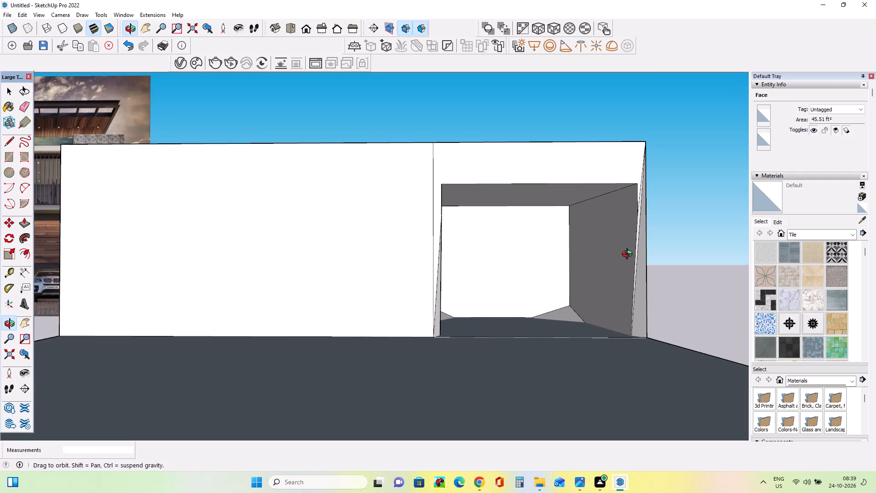
middle_drag(629, 255, 625, 285)
scroll(597, 294, up, 8)
scroll(573, 311, down, 2)
middle_drag(564, 331, 570, 335)
scroll(570, 335, down, 3)
middle_drag(570, 335, 571, 330)
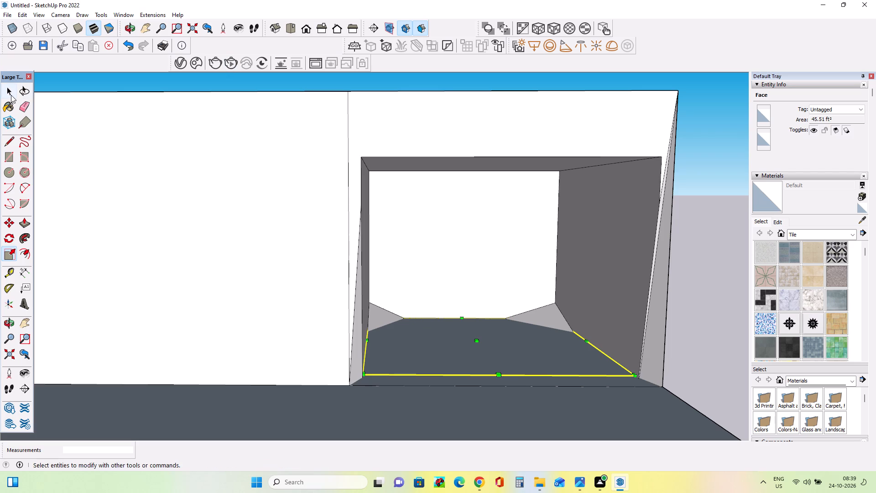
click(11, 95)
click(697, 257)
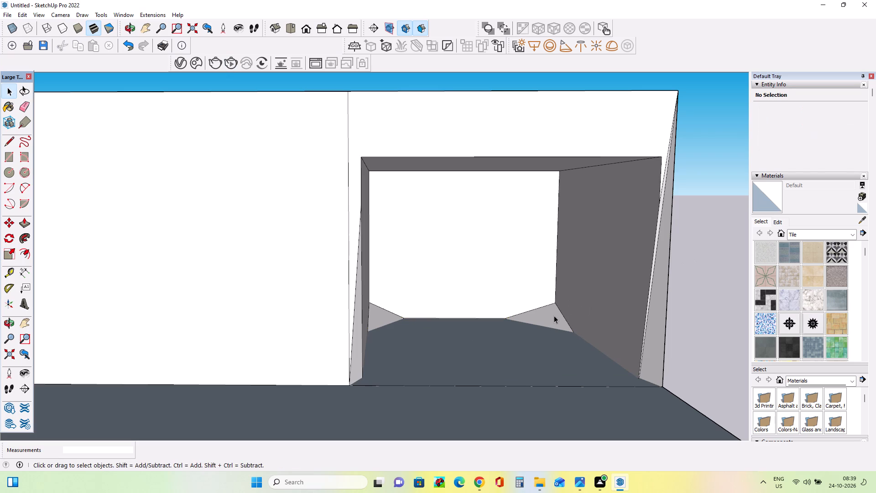
Scale the triangular floor piece beside the garage's right wall by about 0.80 green and 0.69 blue, and clear the selection.
click(554, 315)
click(9, 251)
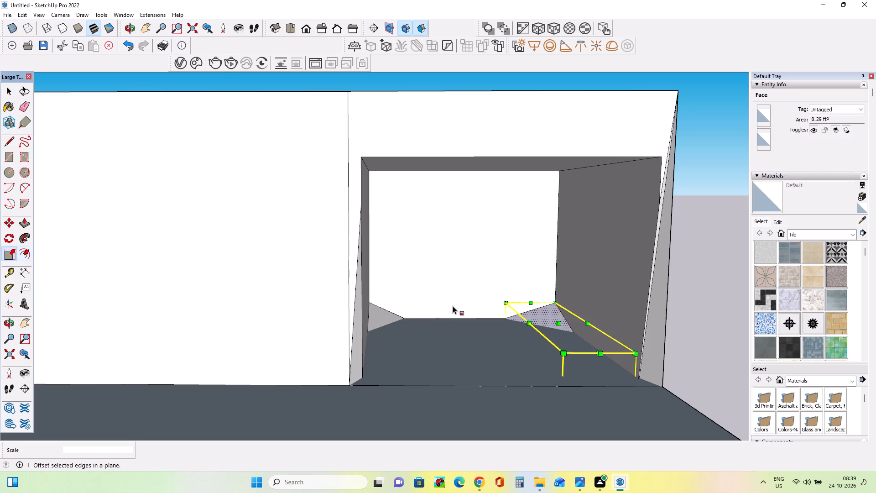
drag(602, 354, 590, 342)
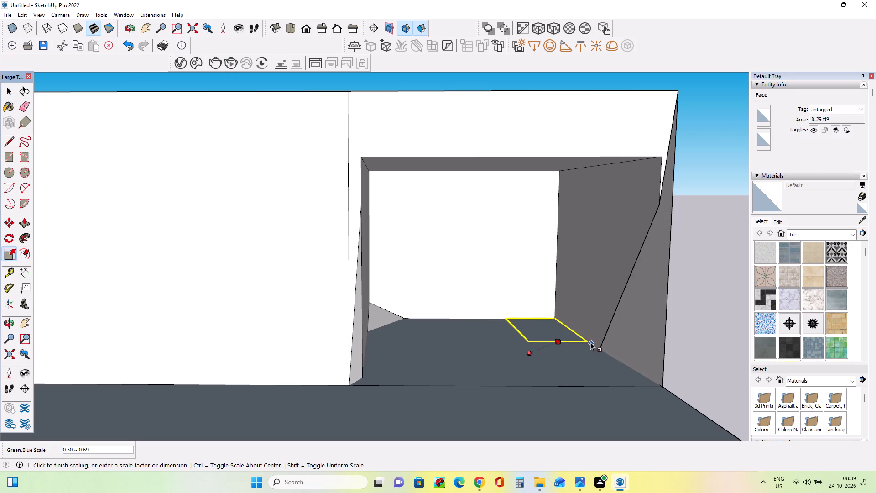
drag(590, 342, 599, 361)
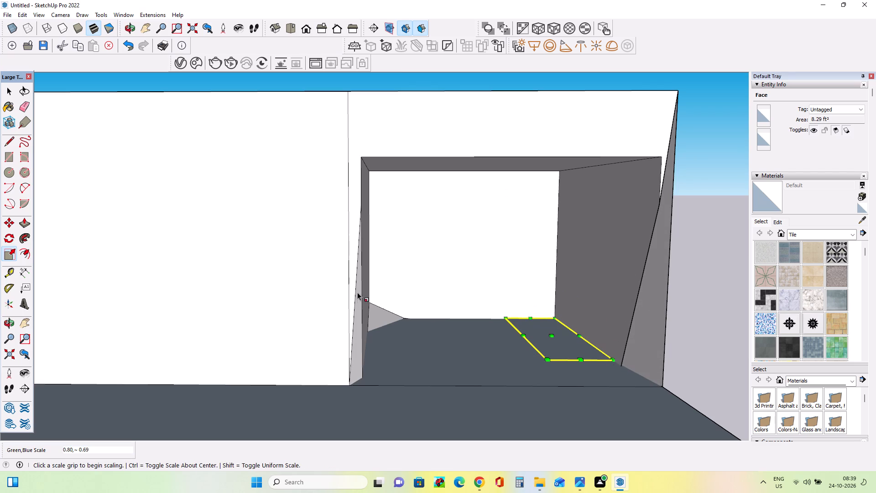
click(385, 314)
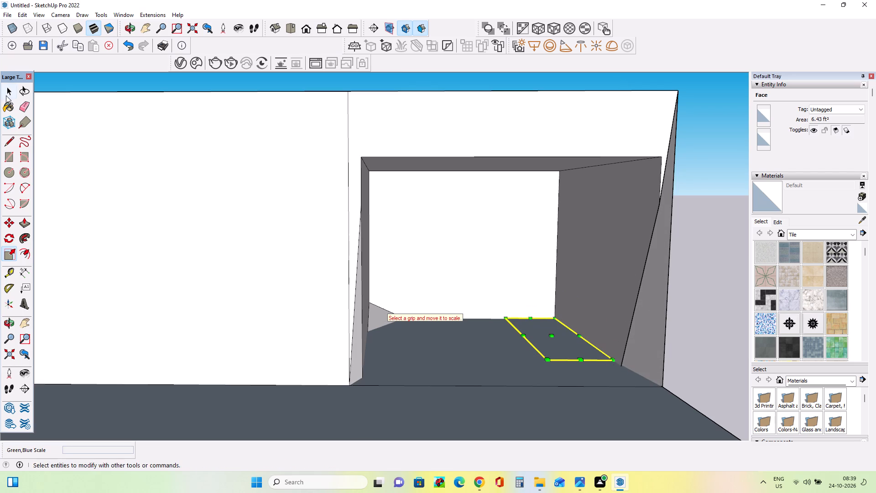
click(6, 94)
double_click(281, 84)
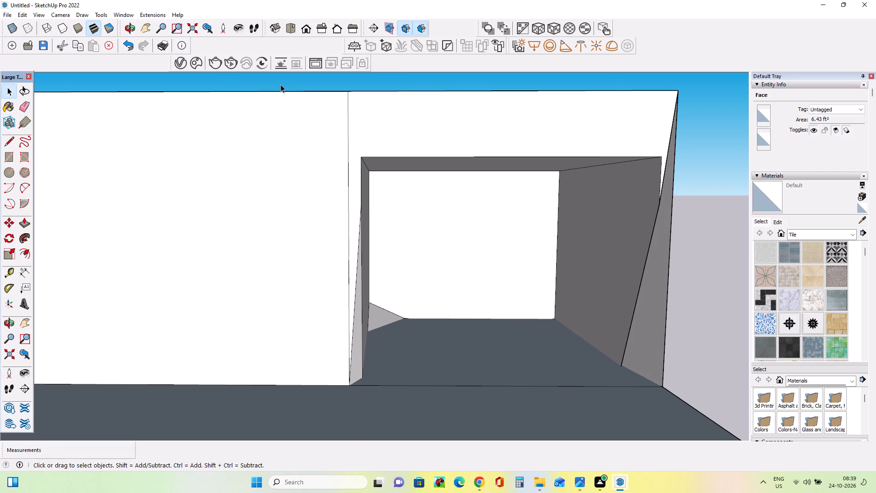
Scale the triangular floor piece beside the garage's left wall by about 0.18 green and 0.69 blue, and clear the selection.
scroll(514, 241, down, 7)
middle_drag(514, 241, 505, 238)
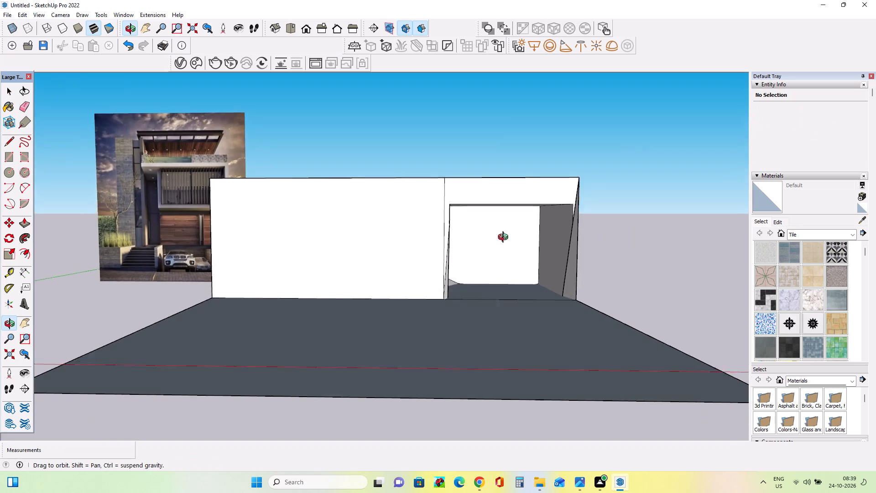
middle_drag(505, 238, 496, 260)
scroll(457, 282, up, 7)
click(444, 269)
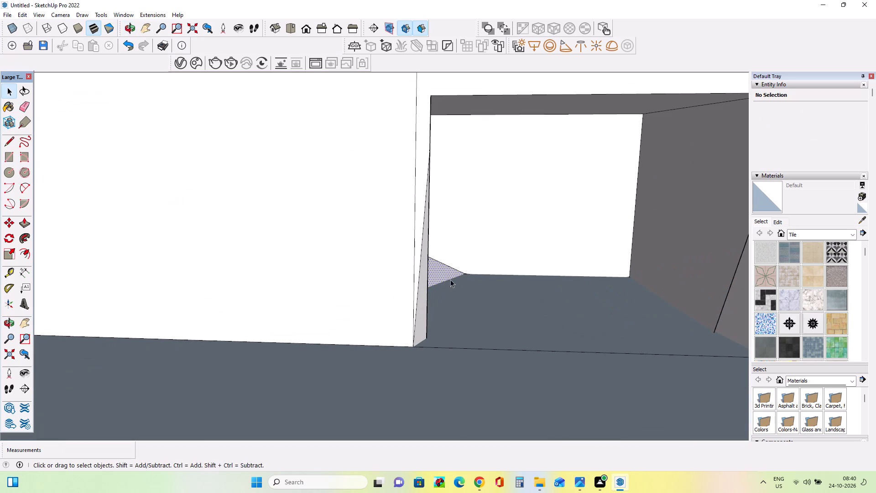
middle_drag(459, 279, 459, 284)
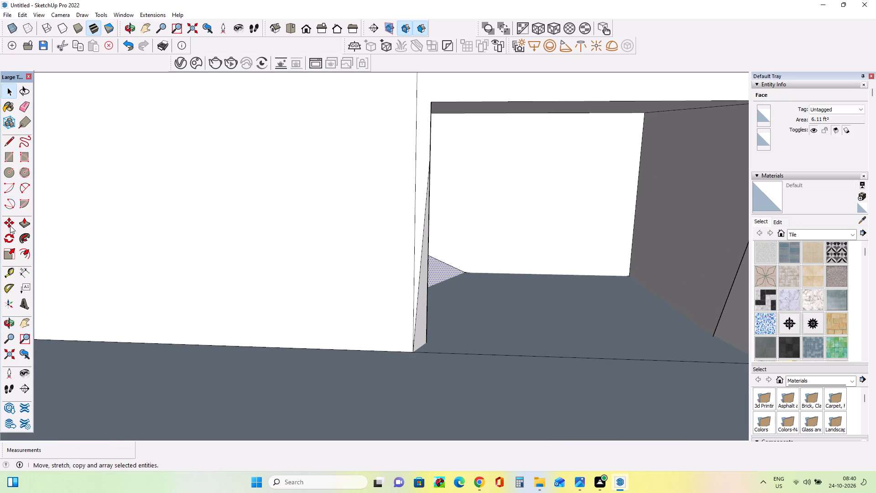
click(5, 255)
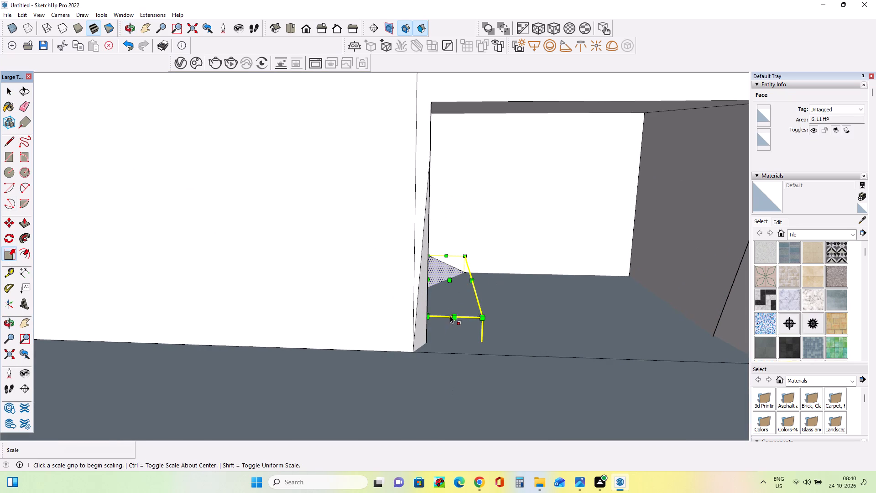
drag(450, 315, 451, 278)
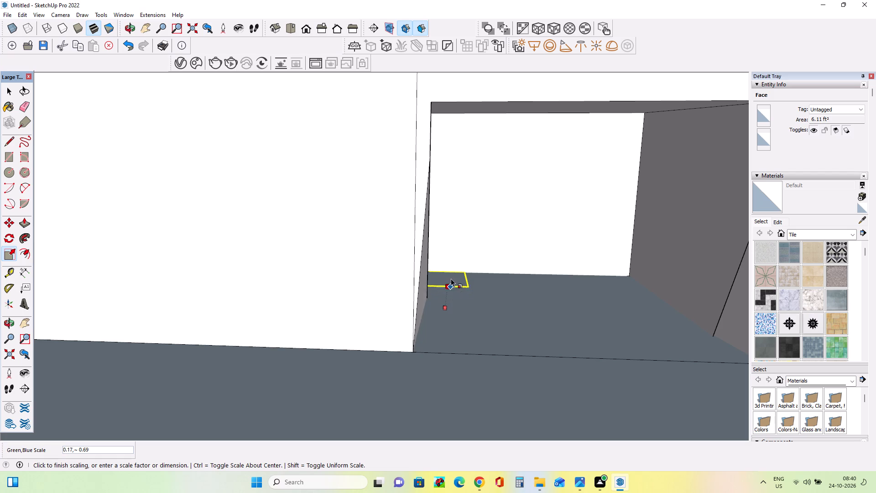
drag(451, 278, 454, 281)
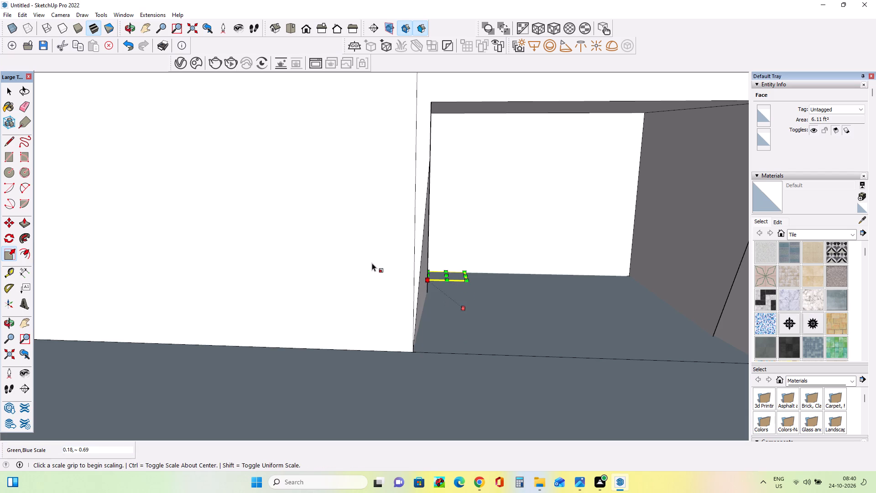
scroll(372, 263, down, 7)
middle_drag(545, 282, 540, 293)
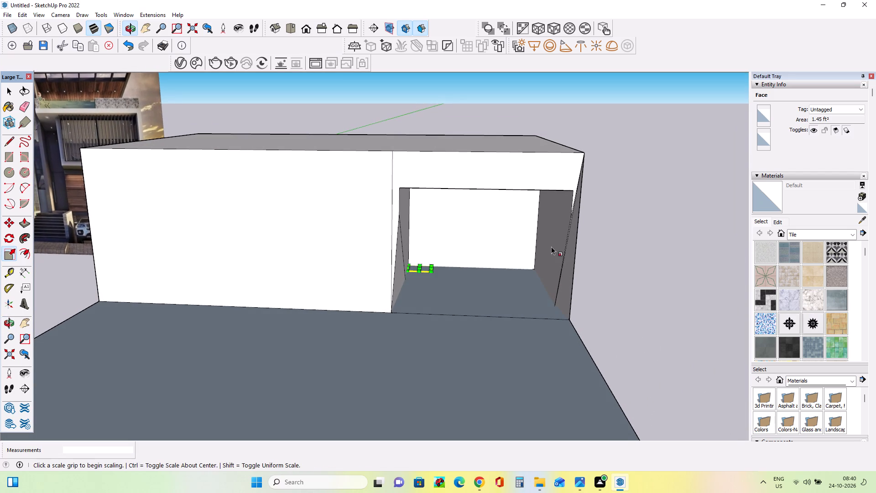
click(10, 90)
double_click(257, 111)
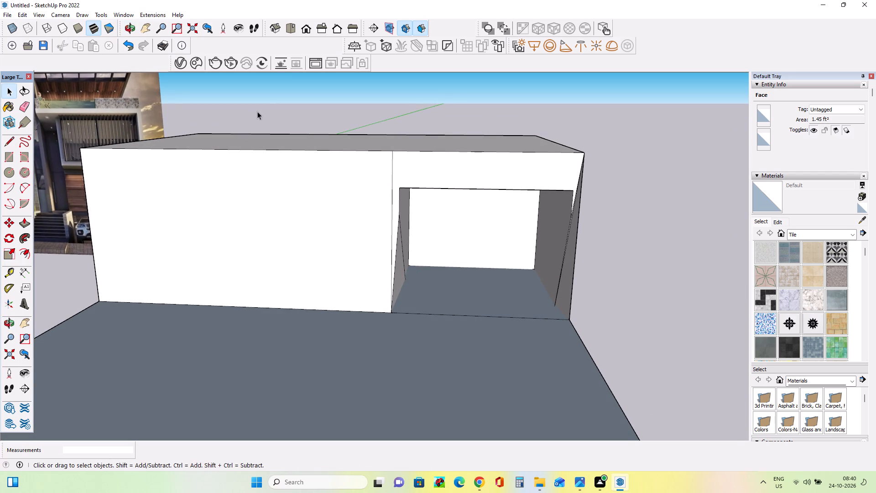
Scale the lower triangular face of the garage opening's left side wall along the red axis by about -0.14.
middle_drag(610, 131, 643, 125)
scroll(643, 125, down, 3)
middle_drag(652, 153, 620, 175)
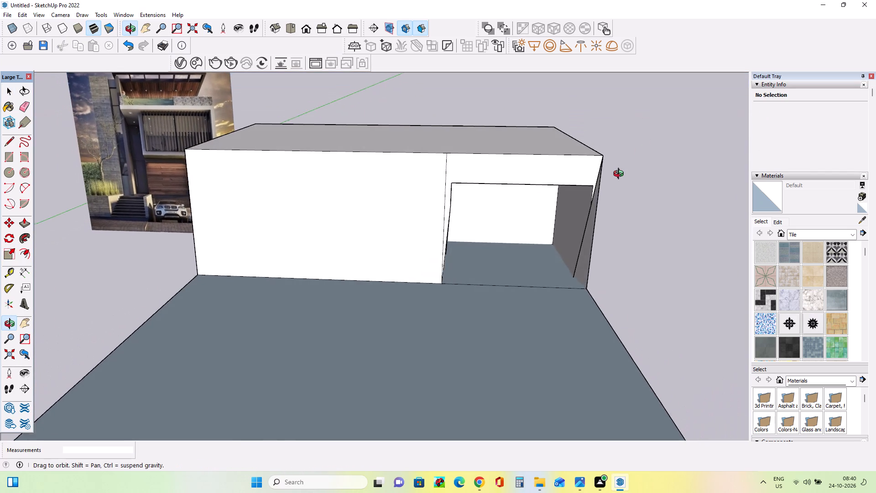
middle_drag(620, 175, 608, 160)
scroll(459, 180, up, 5)
middle_drag(457, 203, 418, 212)
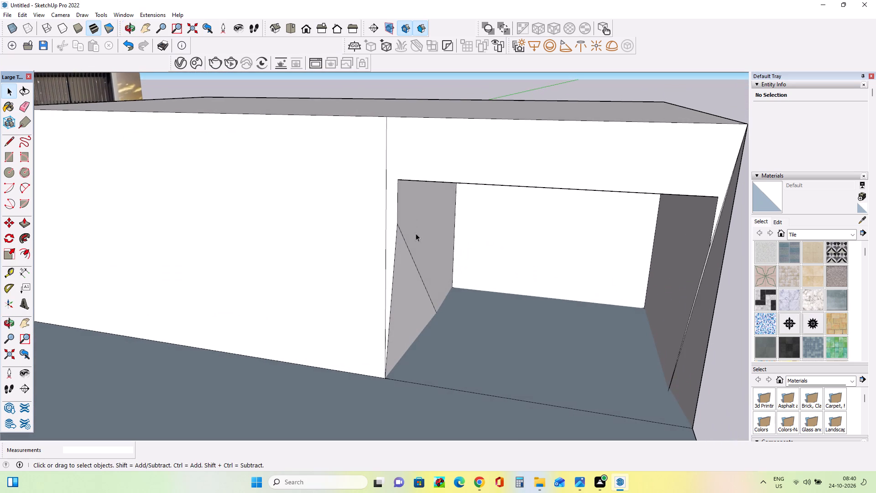
click(14, 252)
click(419, 297)
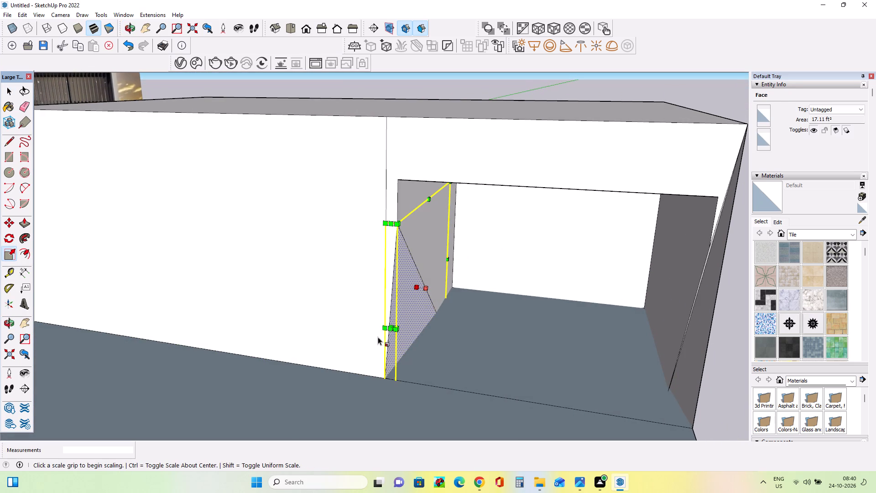
drag(427, 293, 420, 292)
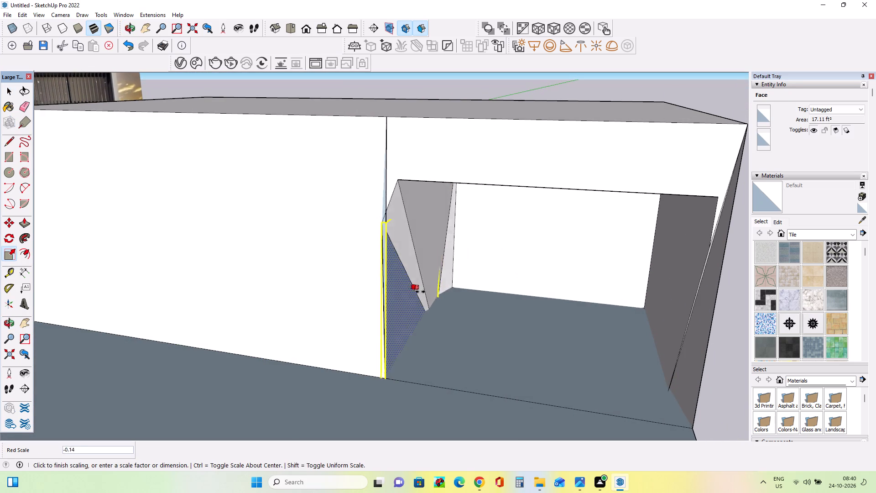
drag(420, 292, 420, 292)
Scale the same triangular face of the left side wall along the green axis, pulling its front edge inward.
middle_drag(428, 323, 457, 325)
scroll(457, 325, down, 5)
middle_drag(486, 308, 495, 292)
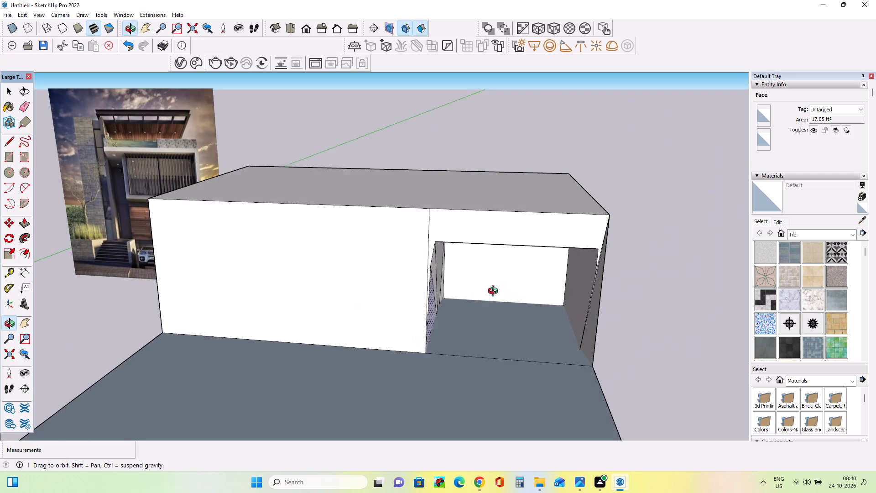
middle_drag(495, 292, 503, 267)
scroll(503, 267, down, 1)
scroll(476, 257, up, 4)
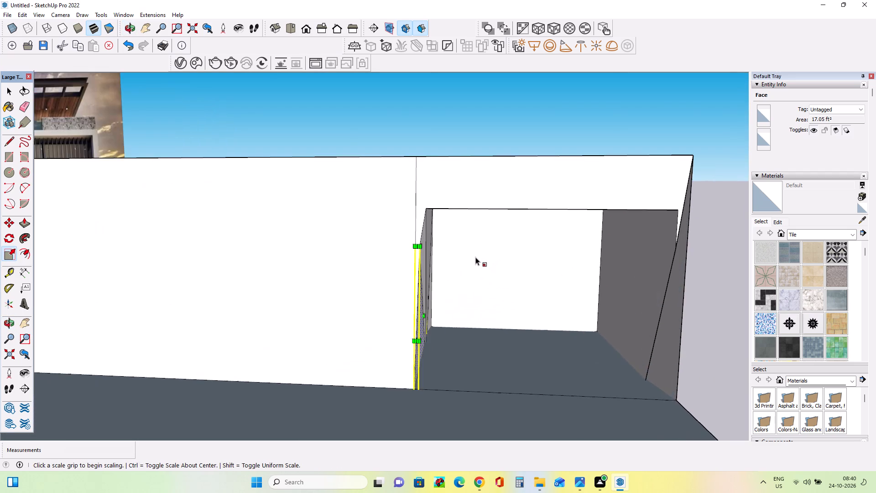
scroll(475, 257, up, 2)
middle_drag(475, 257, 425, 264)
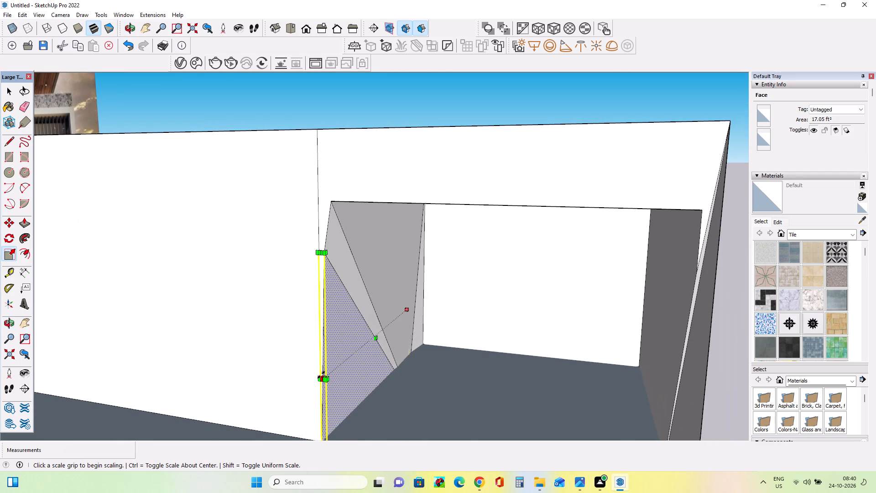
drag(321, 375, 351, 346)
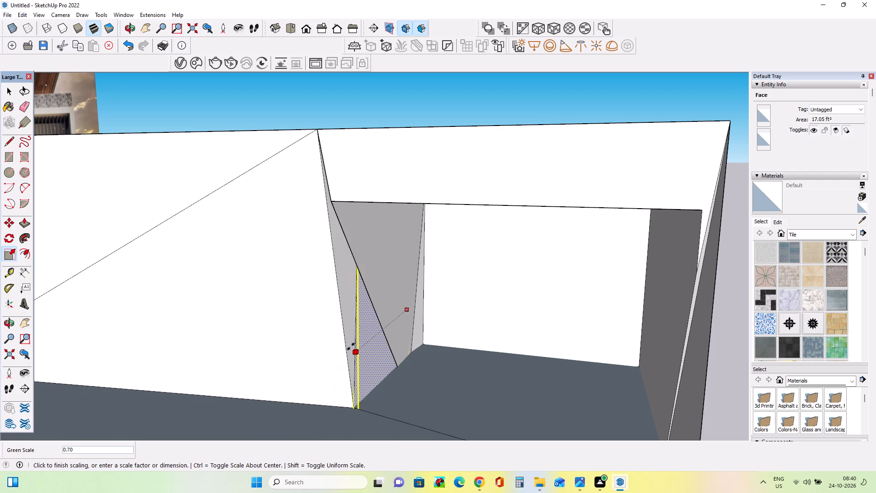
drag(351, 346, 332, 350)
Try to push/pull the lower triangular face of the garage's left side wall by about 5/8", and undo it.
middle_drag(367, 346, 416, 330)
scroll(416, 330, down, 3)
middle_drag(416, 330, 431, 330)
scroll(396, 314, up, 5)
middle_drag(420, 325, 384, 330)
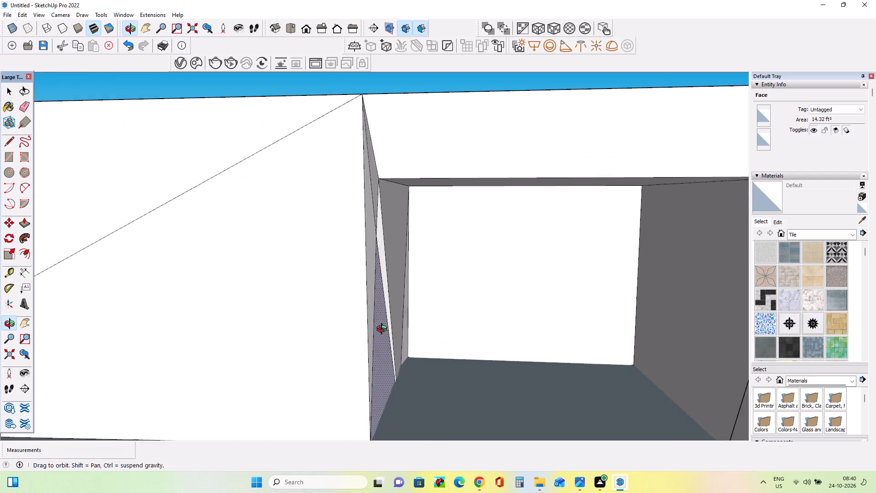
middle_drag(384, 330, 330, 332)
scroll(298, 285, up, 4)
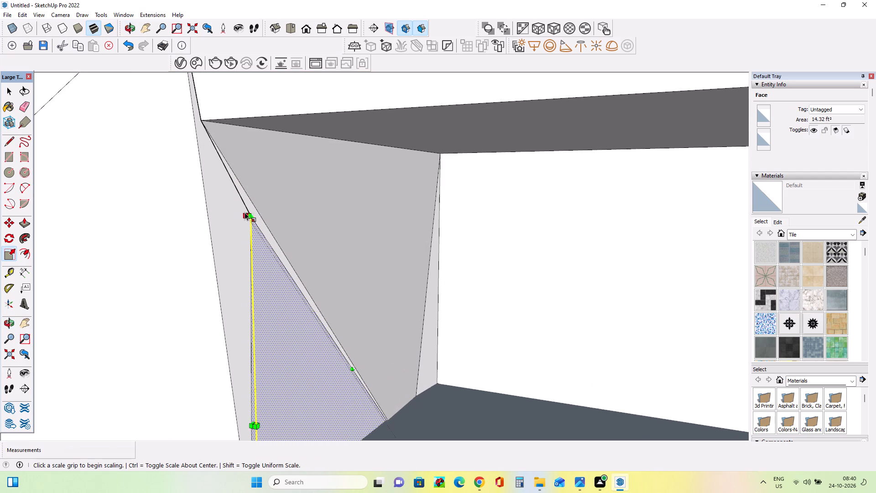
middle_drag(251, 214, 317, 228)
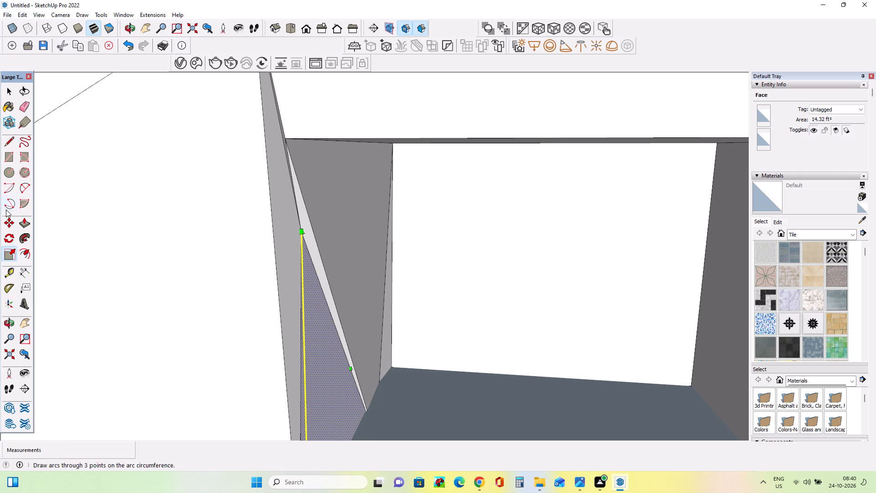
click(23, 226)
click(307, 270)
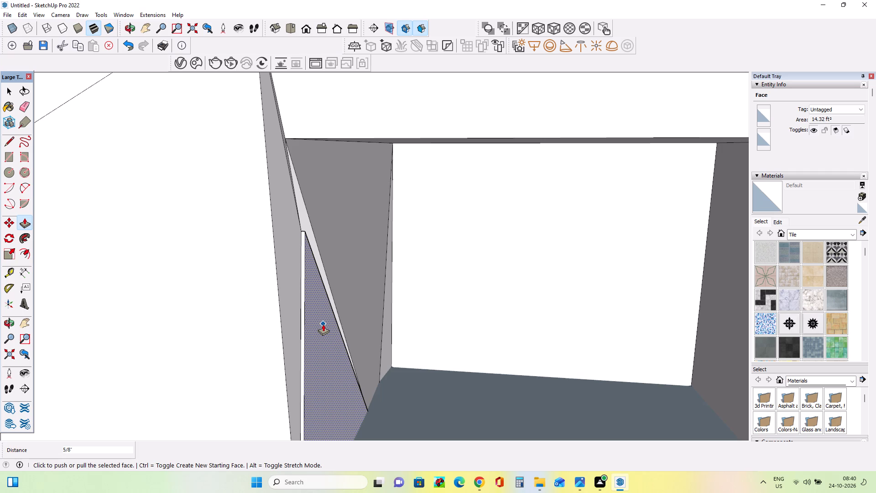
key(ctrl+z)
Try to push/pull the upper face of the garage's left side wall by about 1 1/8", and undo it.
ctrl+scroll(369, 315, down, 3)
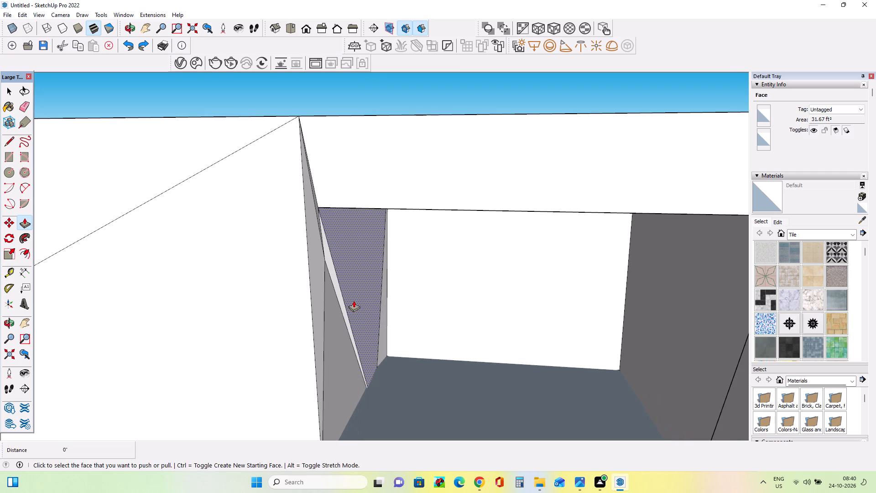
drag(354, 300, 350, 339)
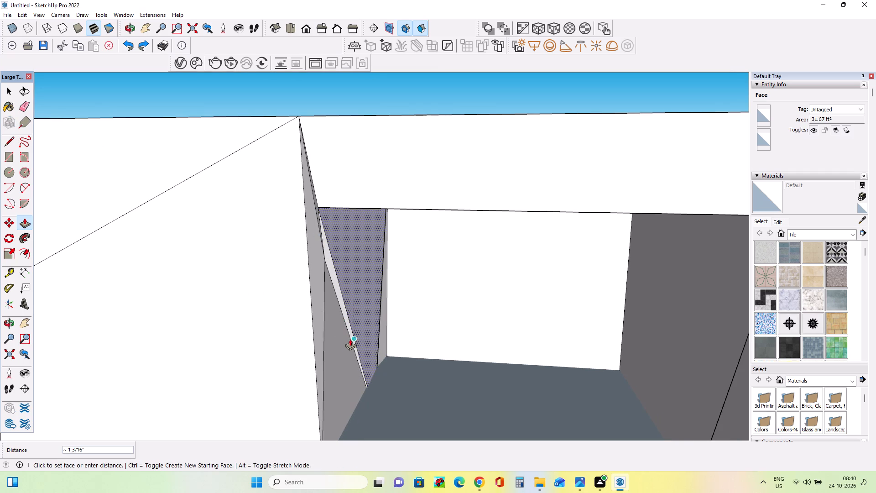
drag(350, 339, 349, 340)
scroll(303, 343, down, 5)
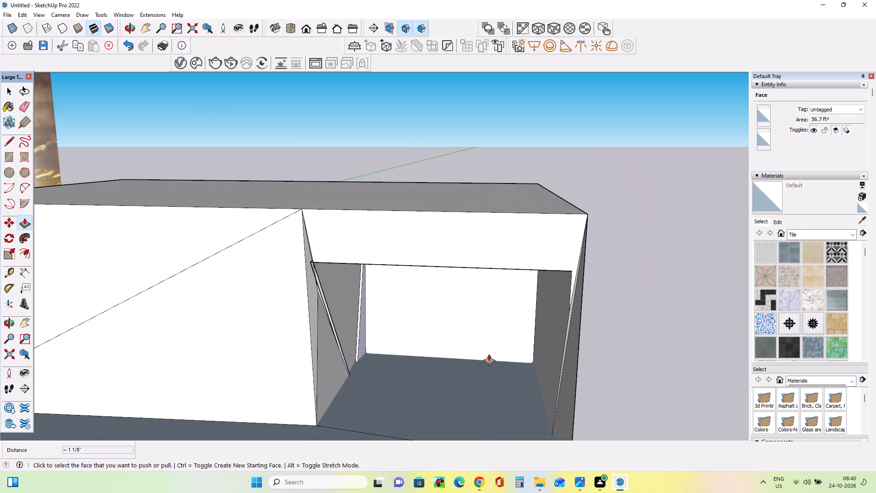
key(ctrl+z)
Undo the green-axis scaling of the left side wall's lower triangular face.
key(ctrl+z)
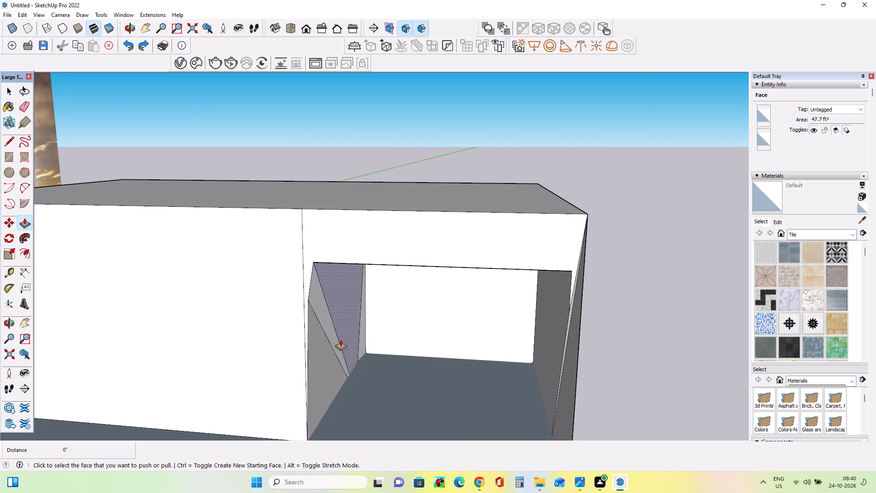
Examine the garage opening's side walls, floor and front edges from several angles.
middle_drag(322, 341, 328, 343)
scroll(310, 291, up, 7)
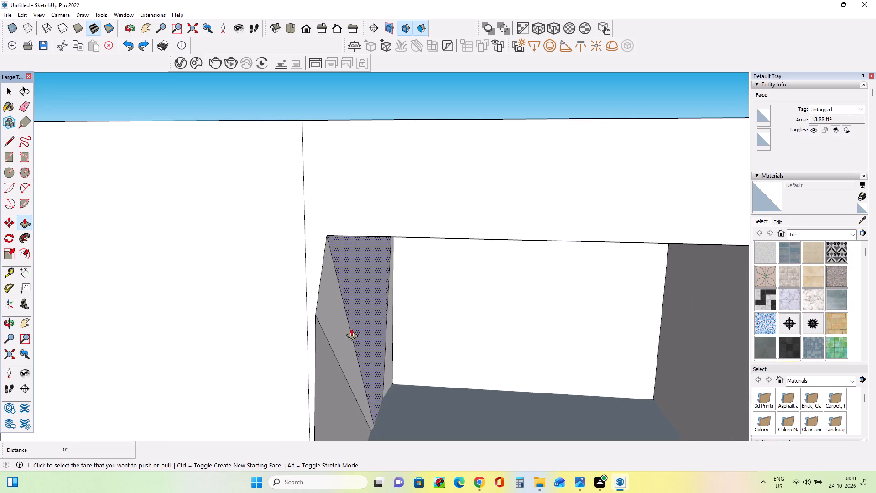
middle_drag(351, 329, 344, 335)
scroll(360, 378, down, 6)
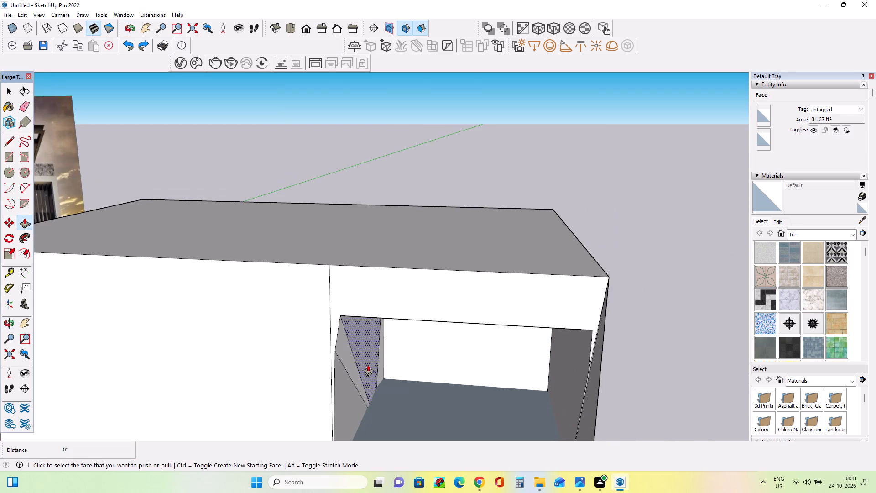
middle_drag(377, 350, 404, 297)
scroll(411, 299, down, 4)
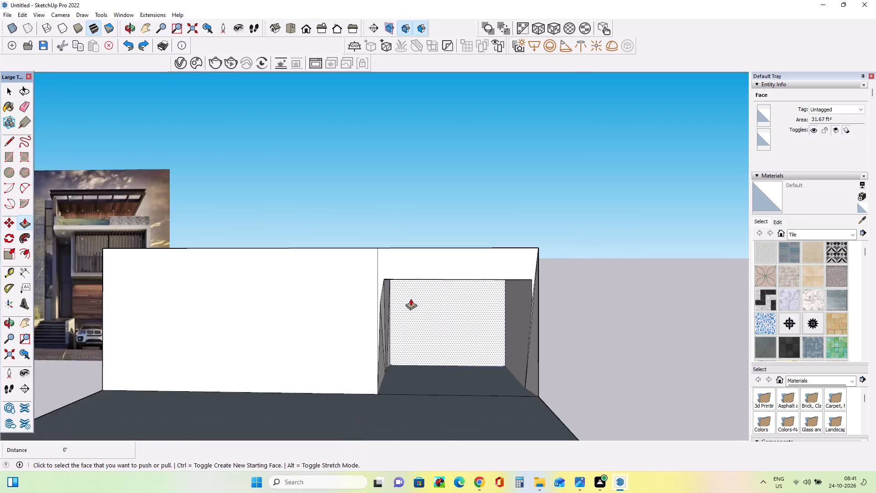
middle_drag(491, 336, 587, 374)
scroll(538, 307, up, 4)
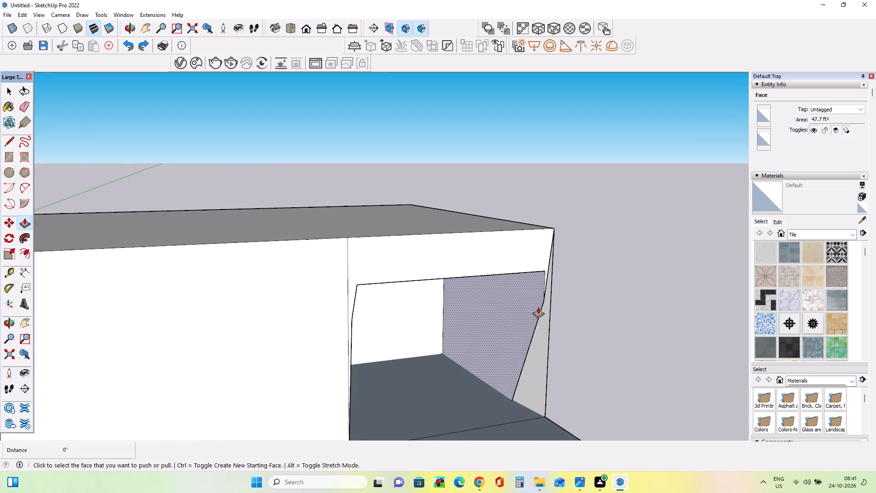
scroll(538, 307, up, 4)
middle_drag(573, 336, 321, 335)
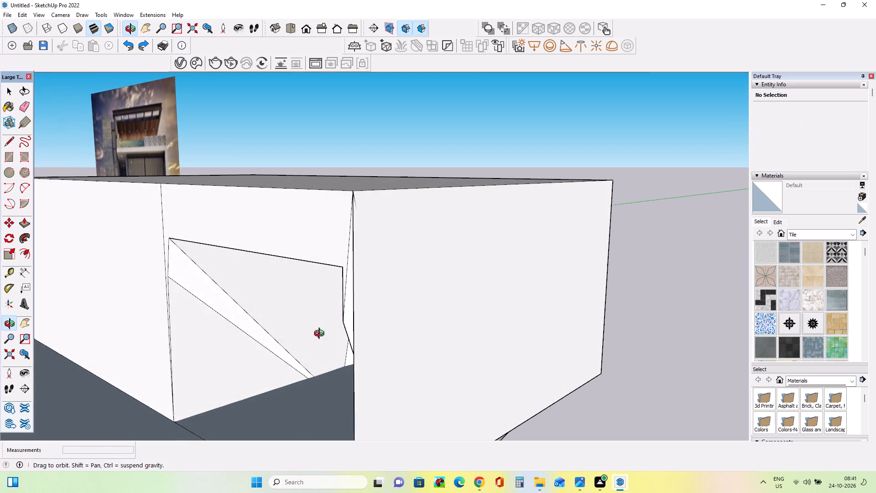
middle_drag(321, 335, 474, 327)
scroll(475, 327, down, 7)
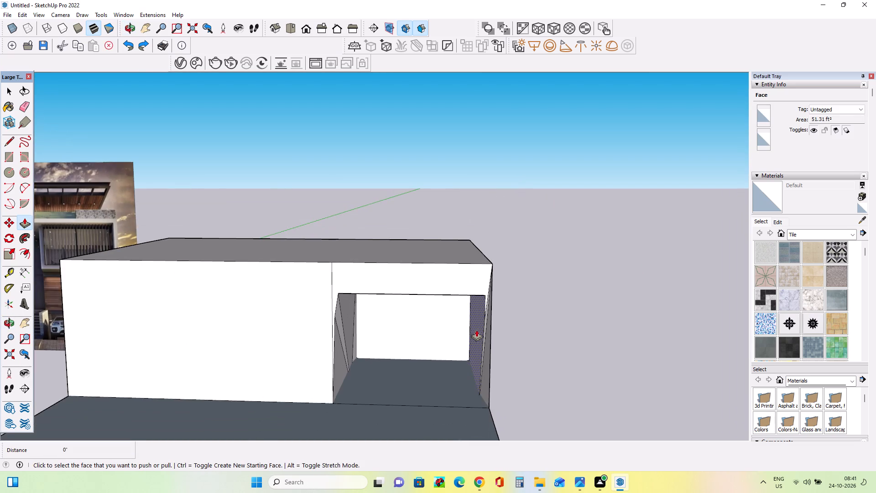
middle_drag(478, 336, 480, 318)
scroll(334, 344, up, 4)
middle_drag(433, 364, 457, 372)
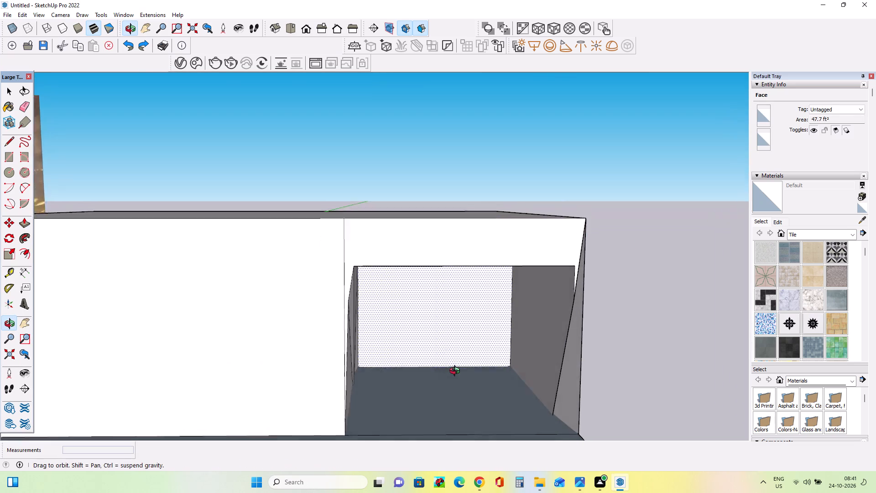
middle_drag(457, 372, 462, 350)
middle_drag(537, 377, 474, 372)
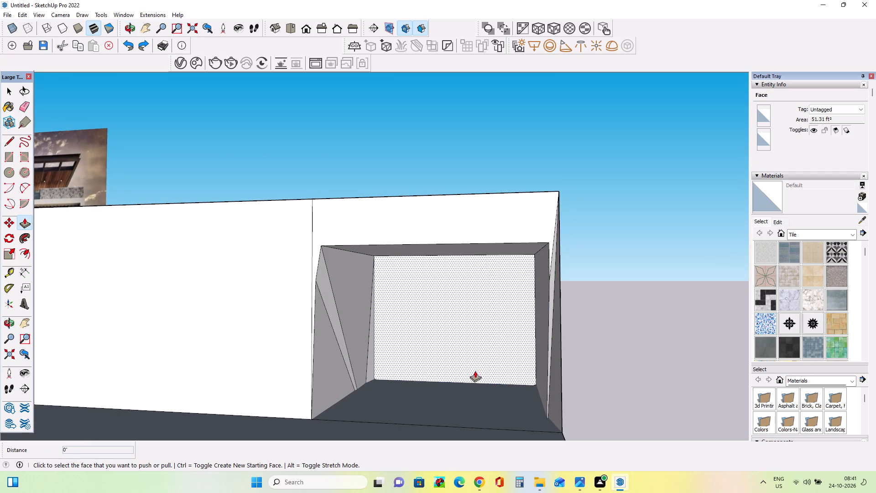
Undo the remaining scaling of the left wall's lower triangular face and the scaling of the triangular floor pieces beside both garage walls.
key(ctrl+z)
ctrl+click(481, 363)
middle_drag(493, 368, 517, 364)
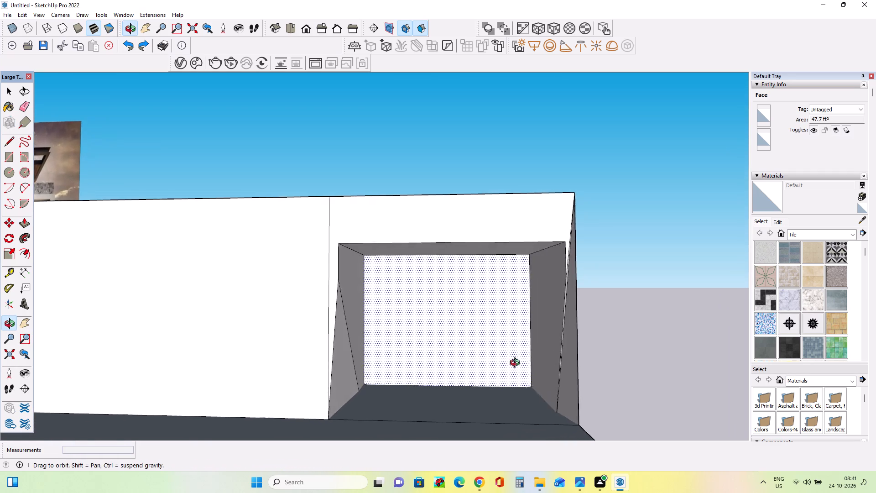
middle_drag(517, 364, 486, 339)
drag(475, 334, 481, 325)
key(ctrl+z)
ctrl+click(483, 358)
key(ctrl+z)
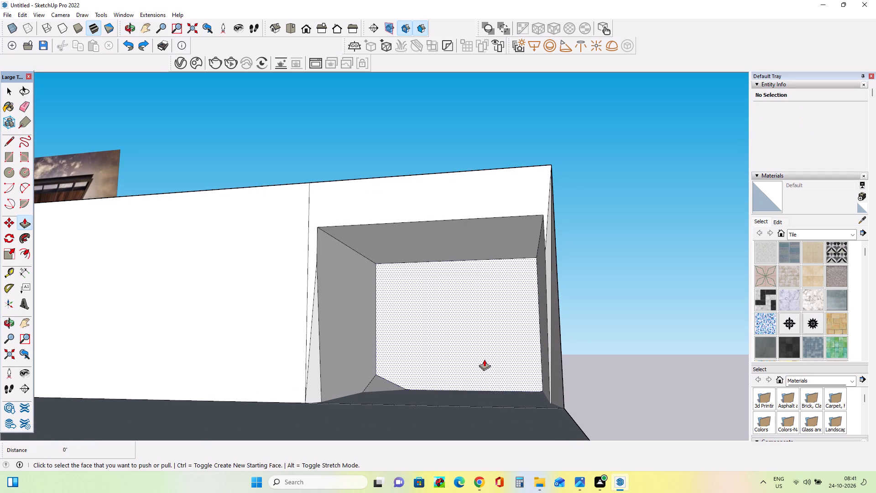
middle_drag(484, 360, 522, 410)
middle_drag(461, 399, 477, 415)
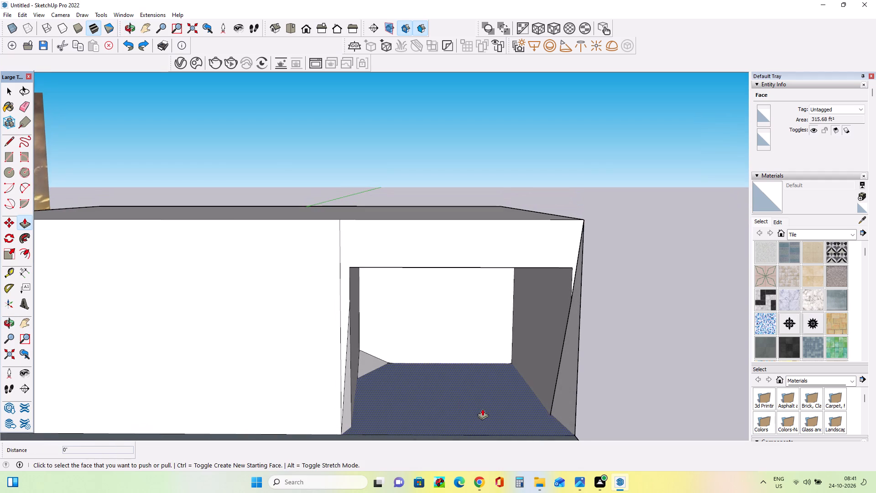
middle_click(482, 409)
key(ctrl+z)
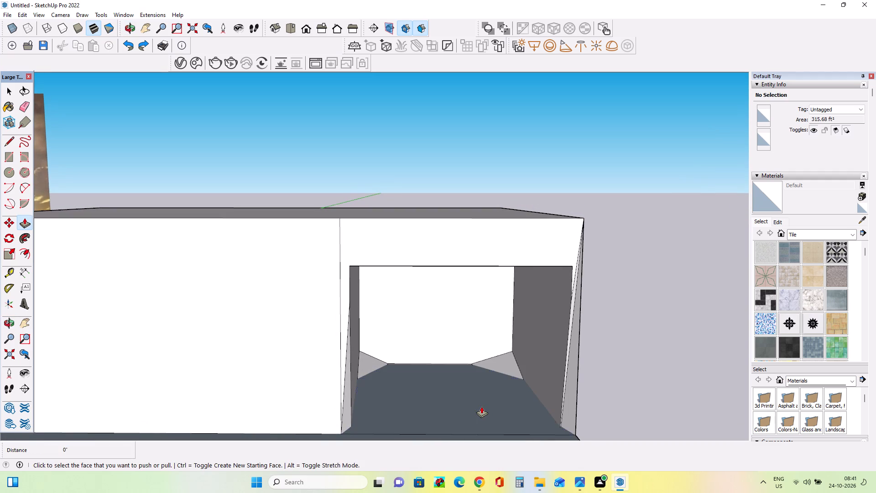
Examine the garage floor and the triangular pieces along both side walls.
middle_drag(480, 405, 479, 390)
scroll(479, 389, down, 2)
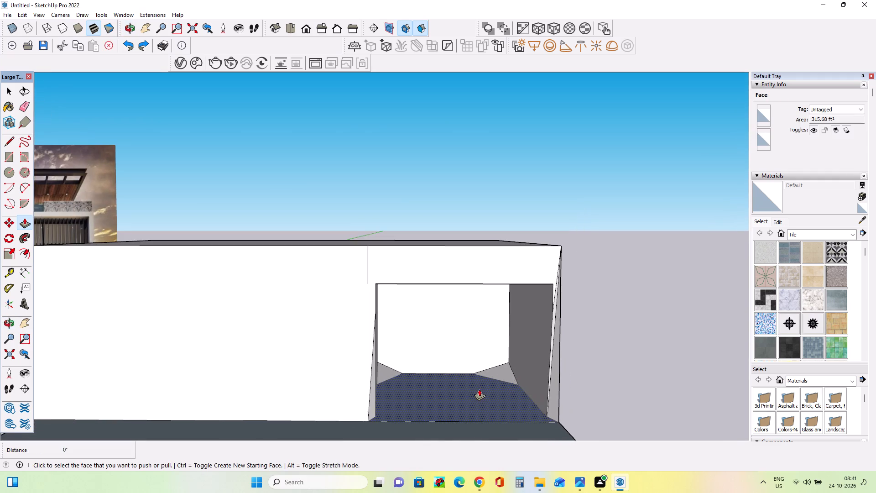
middle_drag(480, 389, 492, 403)
scroll(492, 396, down, 4)
scroll(493, 396, up, 2)
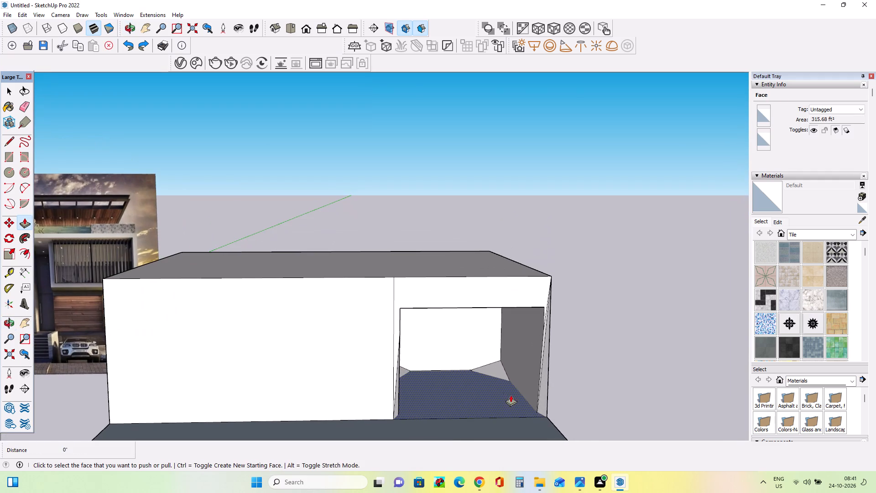
middle_drag(511, 395, 482, 376)
scroll(439, 380, up, 4)
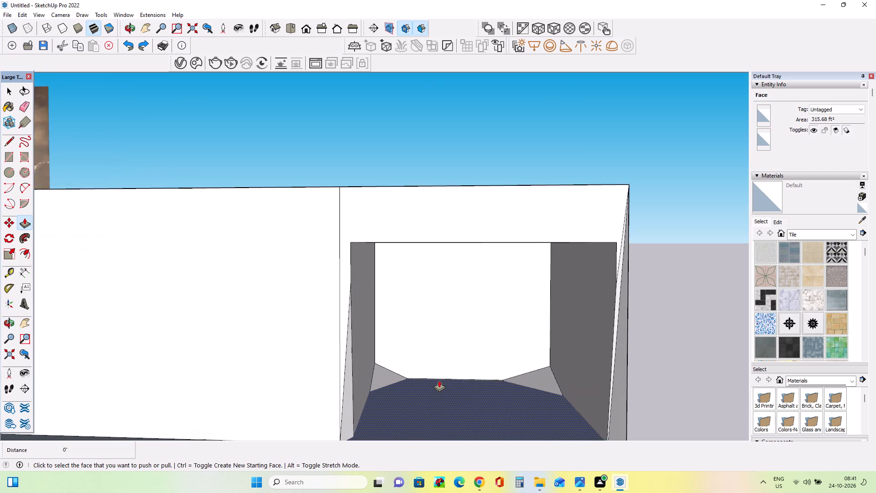
middle_drag(439, 380, 400, 385)
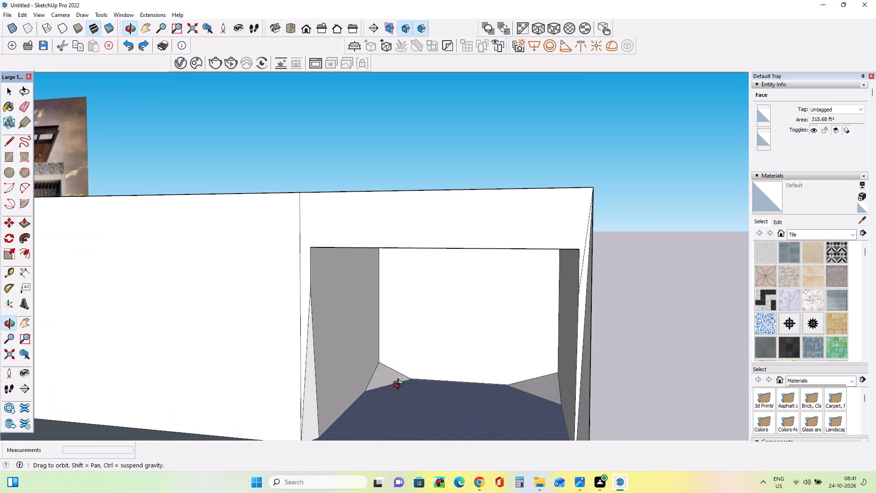
middle_drag(400, 385, 401, 383)
scroll(412, 367, down, 1)
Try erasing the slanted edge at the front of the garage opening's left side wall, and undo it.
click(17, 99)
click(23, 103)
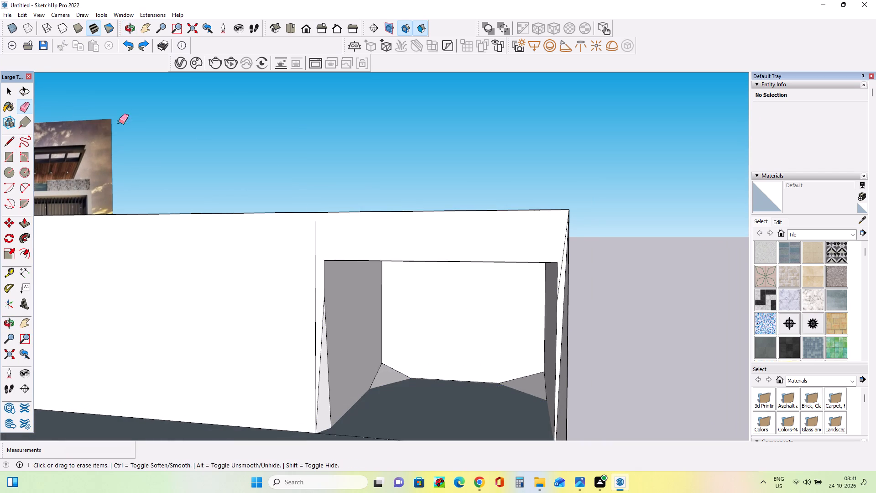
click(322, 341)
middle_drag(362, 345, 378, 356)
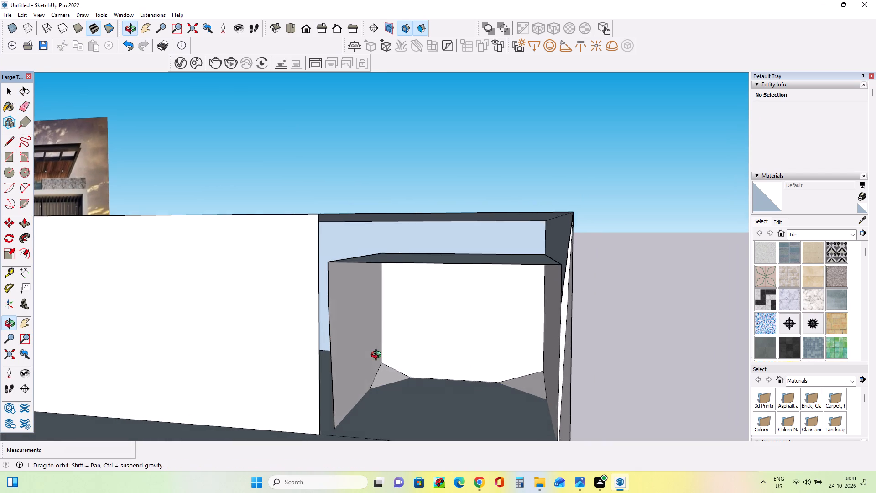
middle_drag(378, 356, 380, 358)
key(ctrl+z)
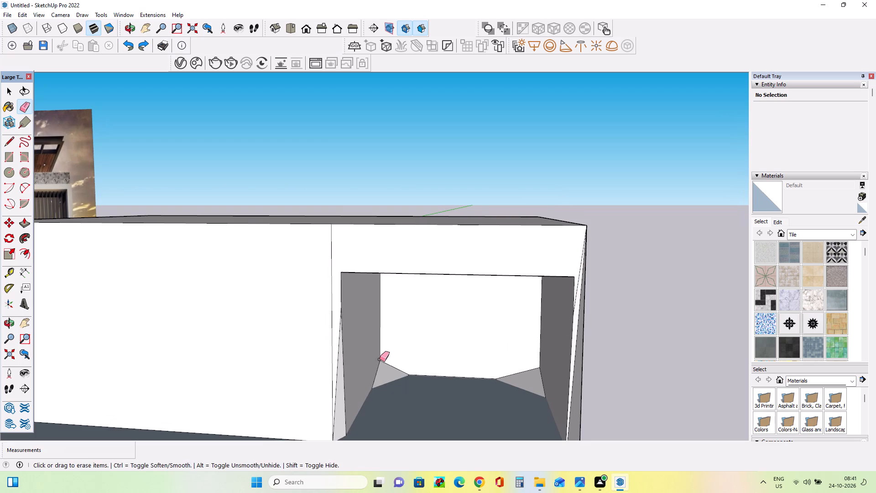
Compare the house block and its garage opening with the garage and driveway area in the reference picture.
middle_drag(380, 359, 396, 333)
scroll(378, 335, down, 1)
middle_drag(435, 366, 435, 383)
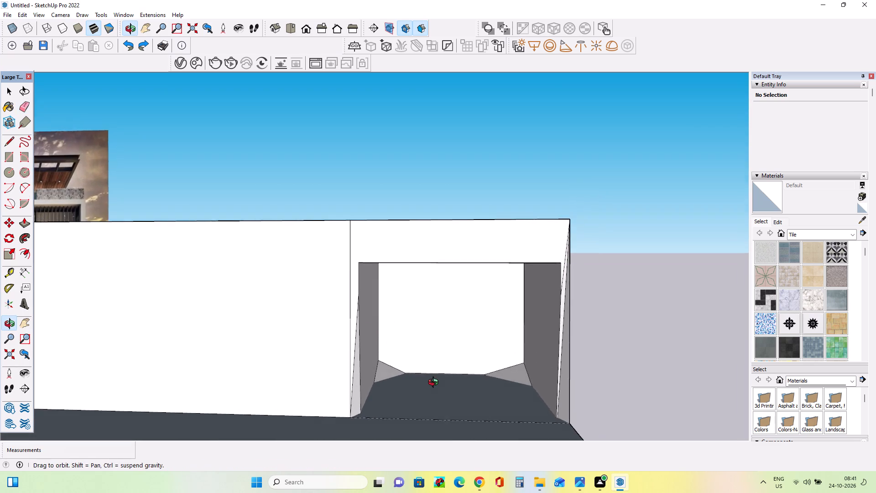
middle_drag(435, 383, 443, 365)
scroll(585, 381, down, 9)
scroll(368, 394, up, 2)
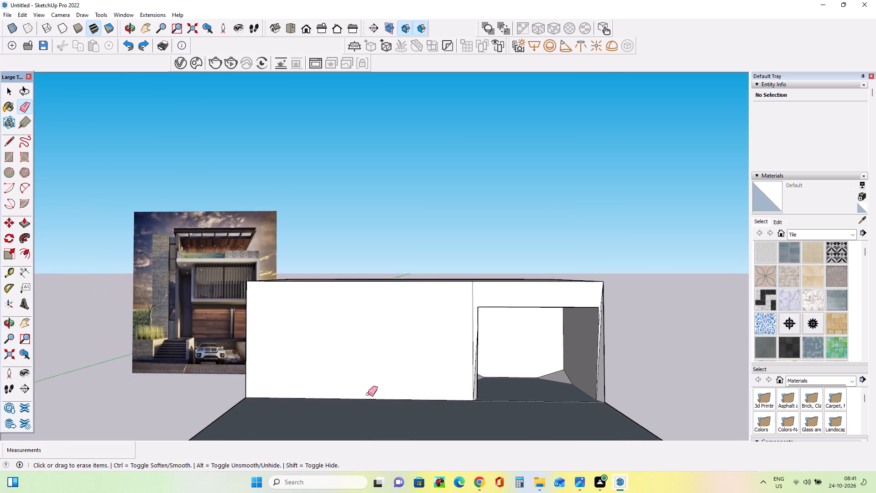
scroll(368, 394, up, 1)
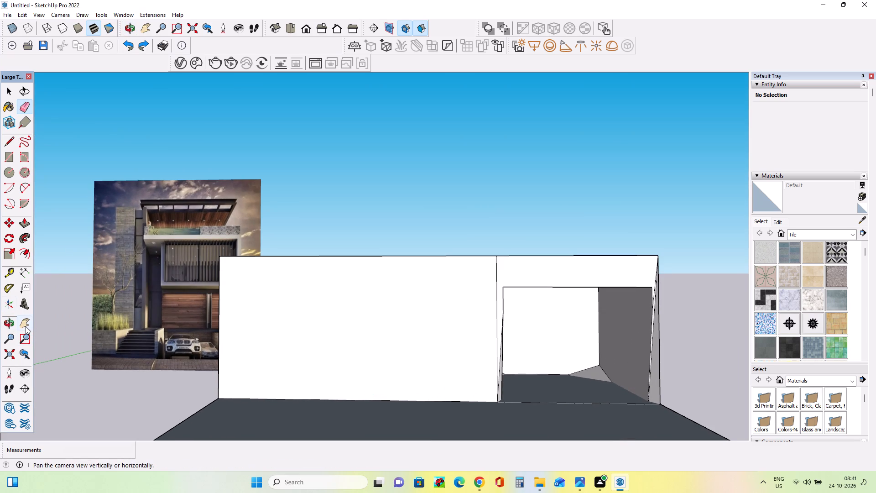
click(26, 326)
drag(389, 383, 375, 328)
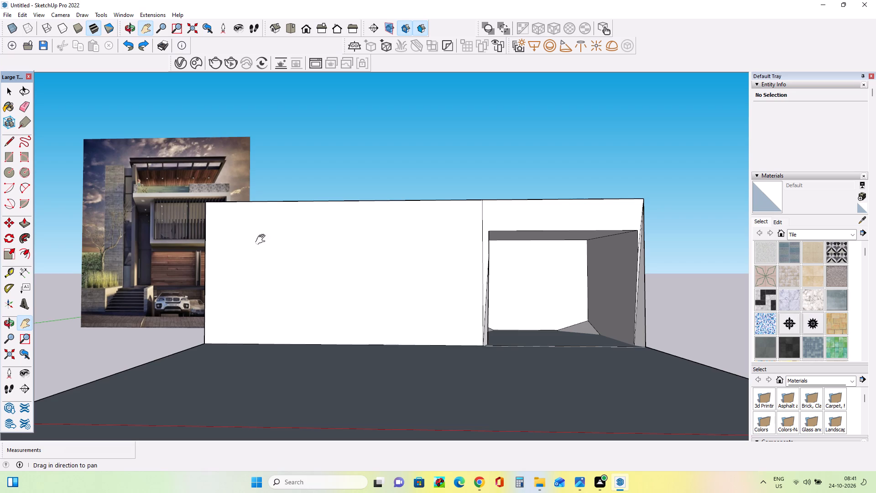
middle_drag(284, 263, 303, 290)
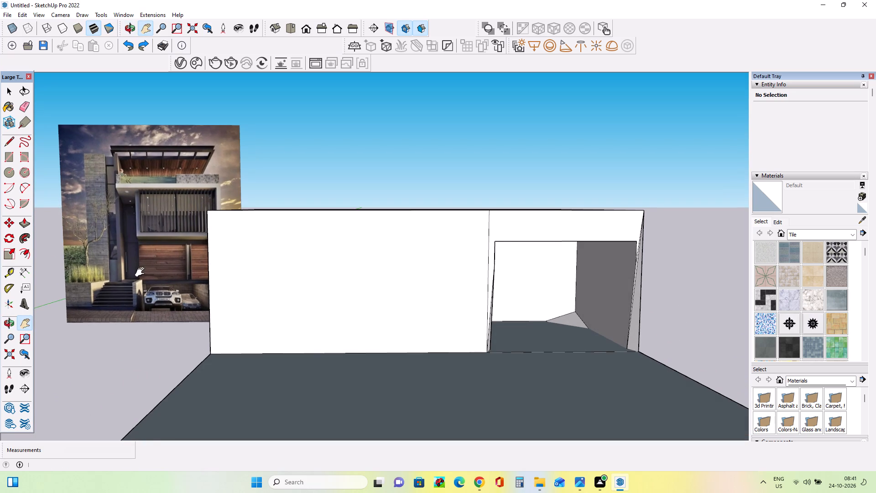
middle_drag(143, 273, 182, 277)
middle_drag(385, 266, 386, 287)
middle_drag(371, 277, 372, 281)
middle_drag(284, 271, 296, 284)
scroll(155, 316, up, 4)
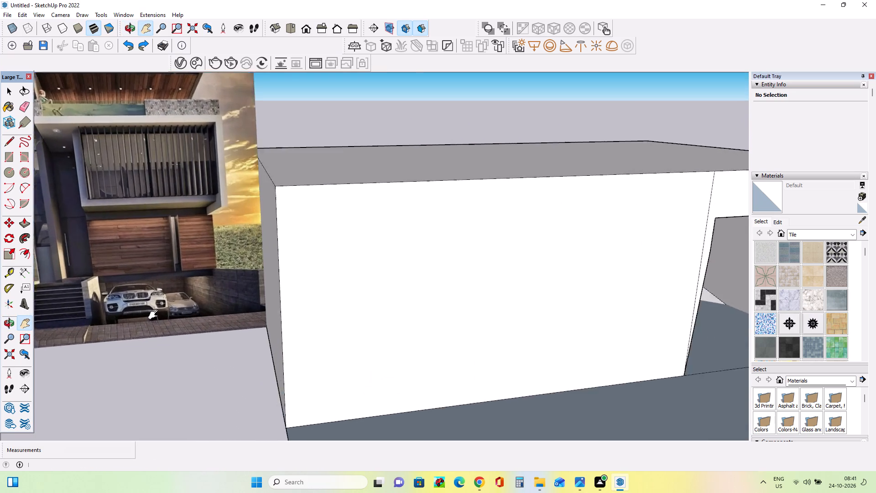
scroll(155, 315, up, 2)
scroll(155, 315, down, 10)
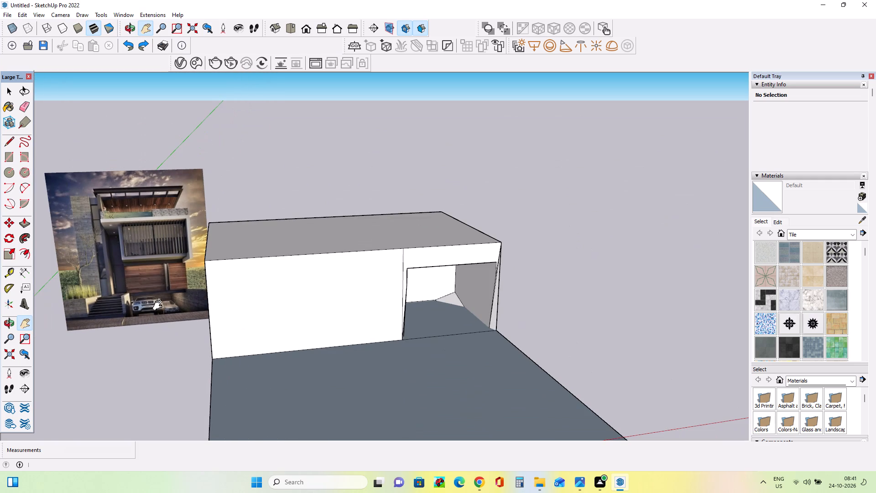
middle_drag(366, 318, 372, 348)
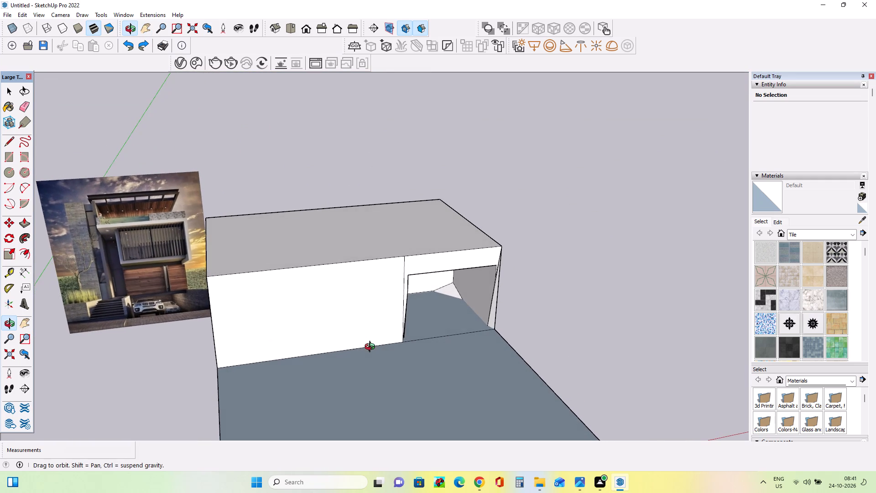
Compare the house block and its garage opening with the garage and wall proportions in the reference picture.
middle_drag(372, 348, 372, 349)
middle_drag(740, 331, 668, 313)
scroll(157, 256, up, 7)
middle_drag(169, 249, 190, 235)
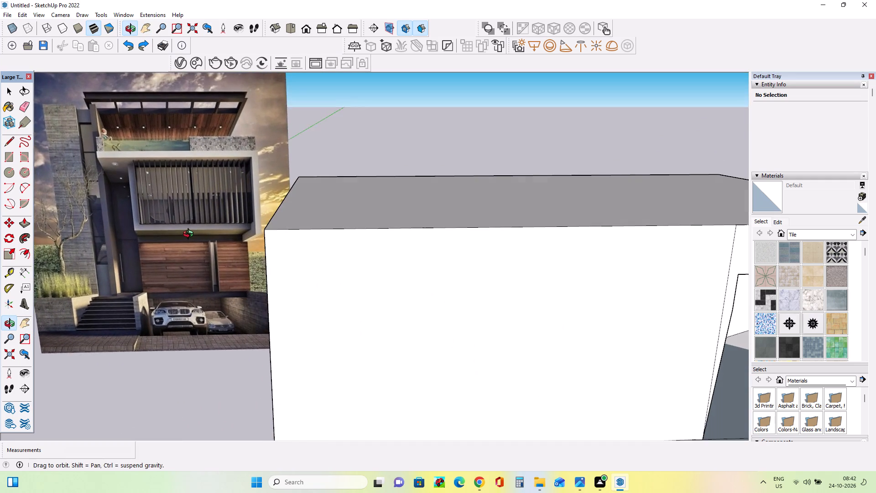
middle_drag(190, 235, 209, 226)
scroll(176, 309, up, 3)
scroll(175, 308, down, 10)
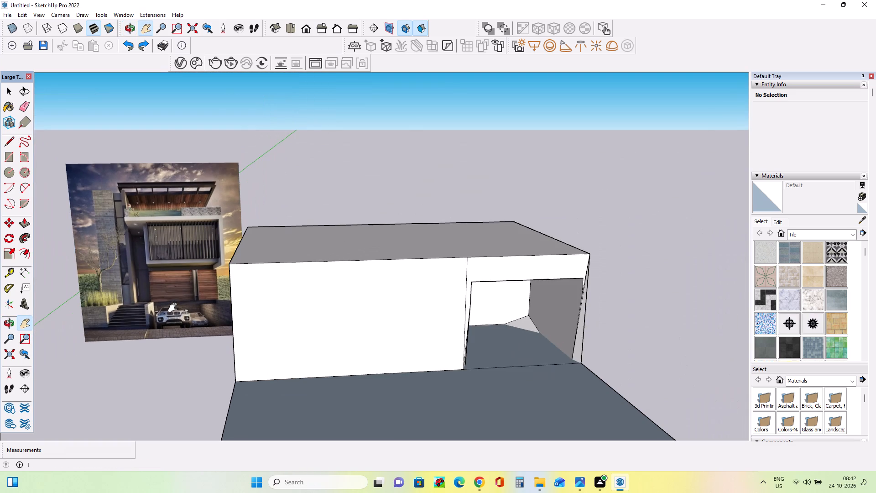
middle_click(235, 288)
scroll(161, 304, up, 3)
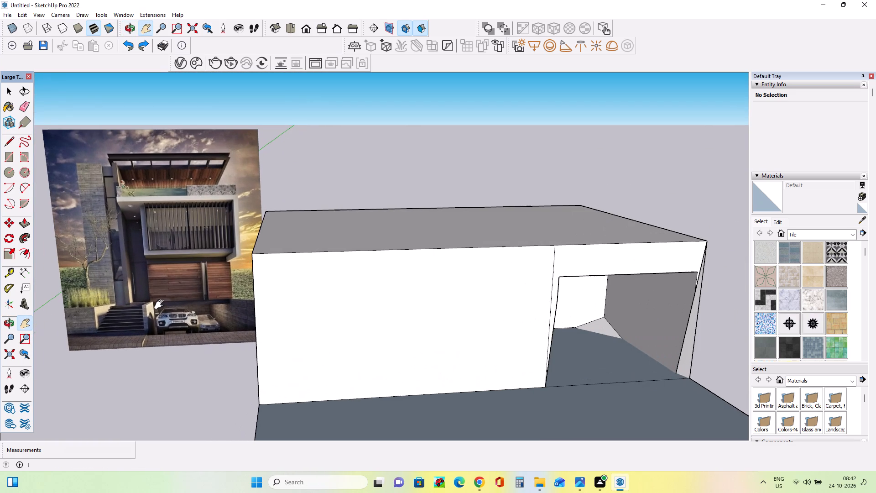
scroll(161, 303, down, 2)
middle_drag(469, 314, 375, 319)
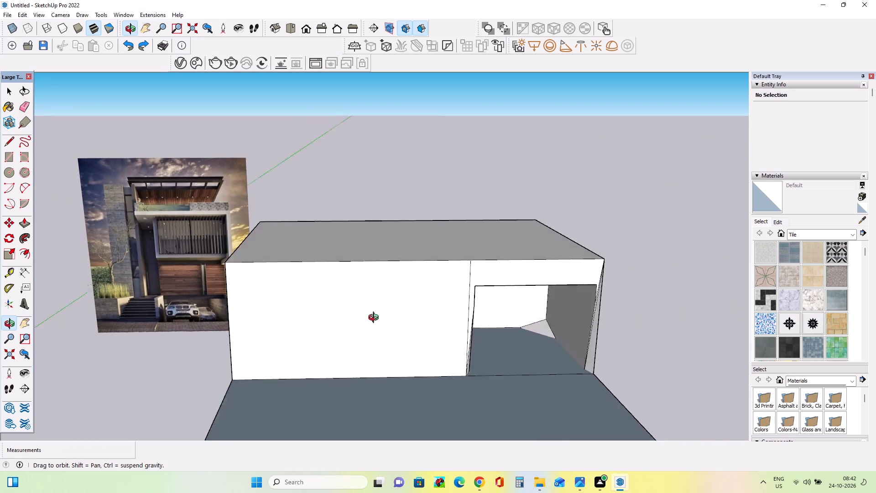
middle_drag(375, 319, 263, 305)
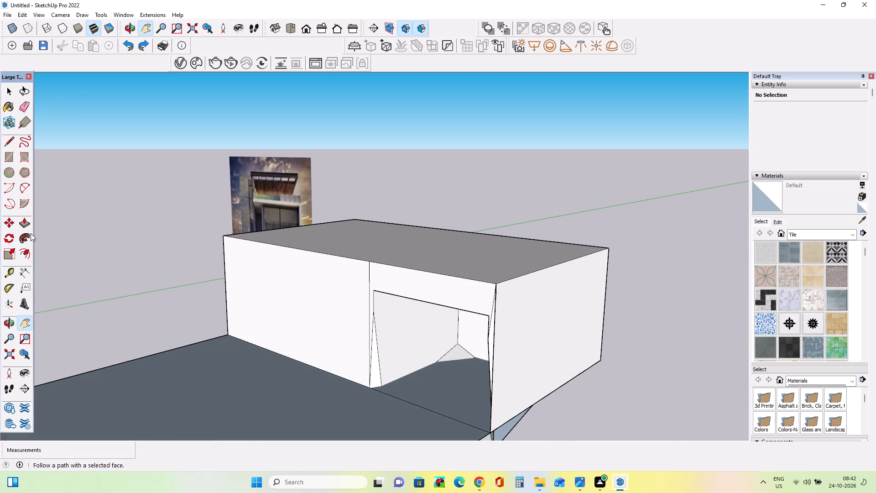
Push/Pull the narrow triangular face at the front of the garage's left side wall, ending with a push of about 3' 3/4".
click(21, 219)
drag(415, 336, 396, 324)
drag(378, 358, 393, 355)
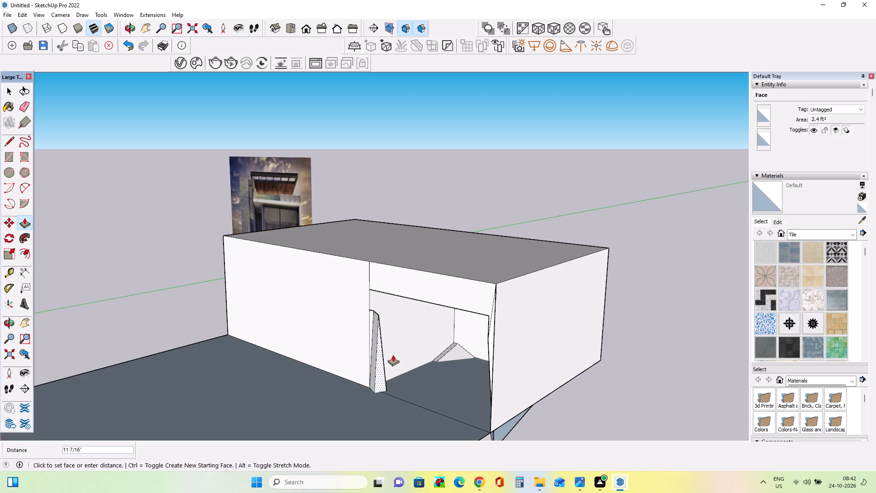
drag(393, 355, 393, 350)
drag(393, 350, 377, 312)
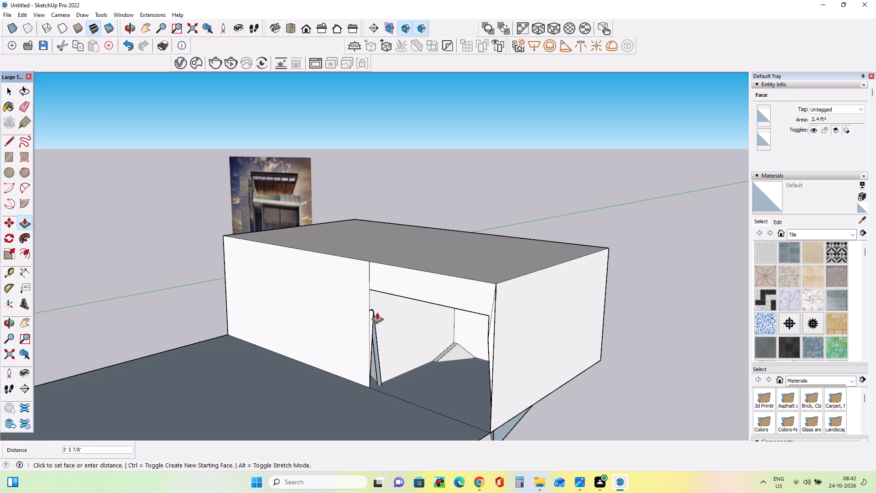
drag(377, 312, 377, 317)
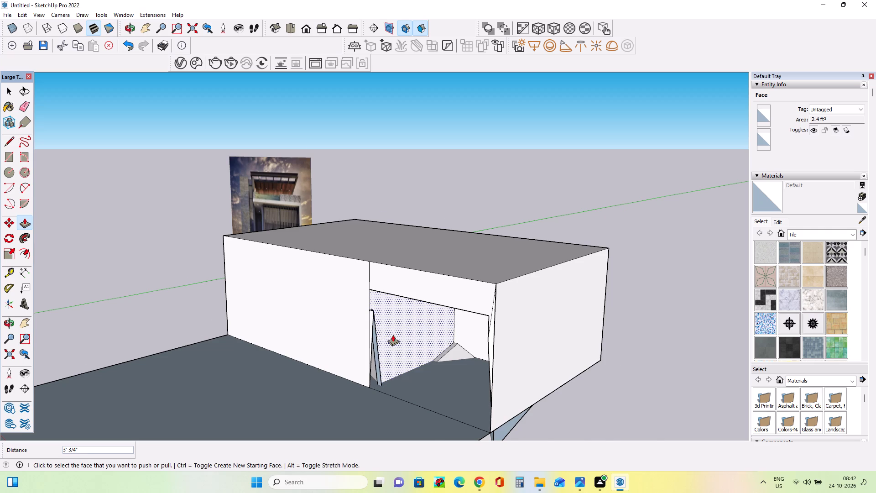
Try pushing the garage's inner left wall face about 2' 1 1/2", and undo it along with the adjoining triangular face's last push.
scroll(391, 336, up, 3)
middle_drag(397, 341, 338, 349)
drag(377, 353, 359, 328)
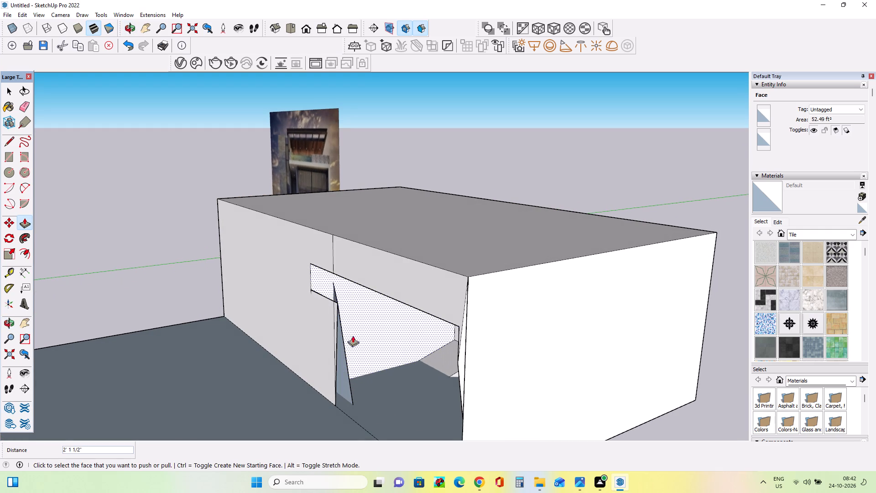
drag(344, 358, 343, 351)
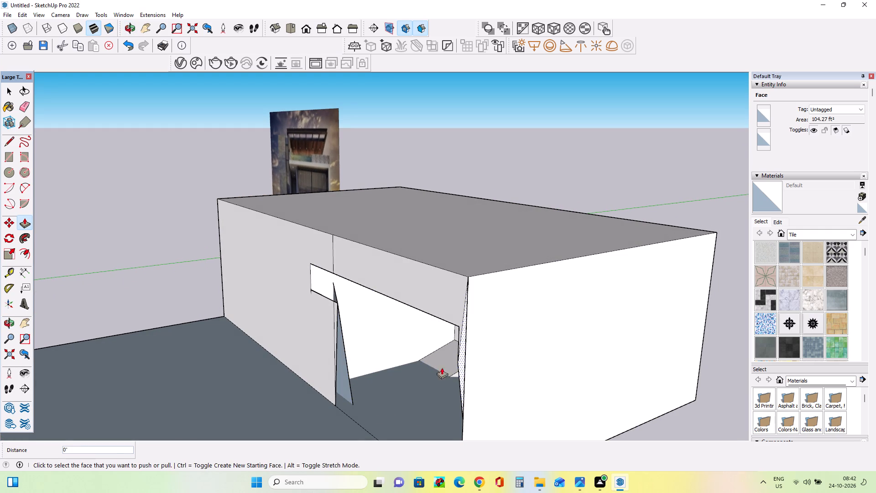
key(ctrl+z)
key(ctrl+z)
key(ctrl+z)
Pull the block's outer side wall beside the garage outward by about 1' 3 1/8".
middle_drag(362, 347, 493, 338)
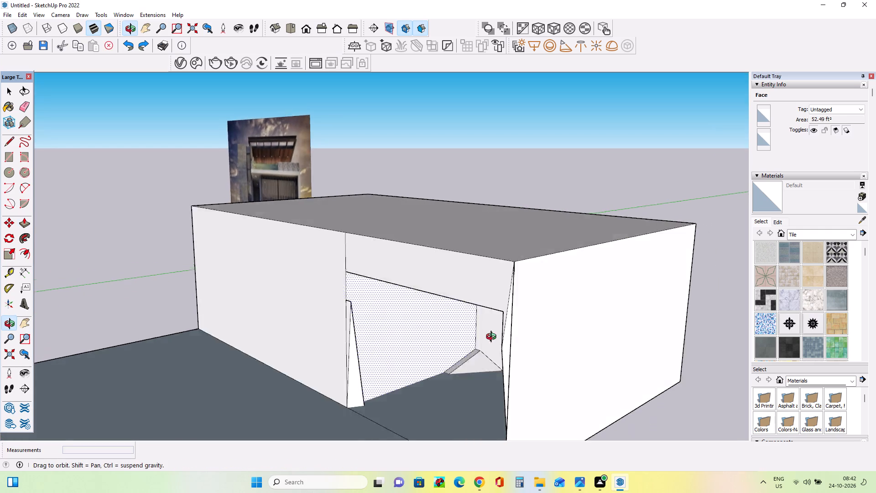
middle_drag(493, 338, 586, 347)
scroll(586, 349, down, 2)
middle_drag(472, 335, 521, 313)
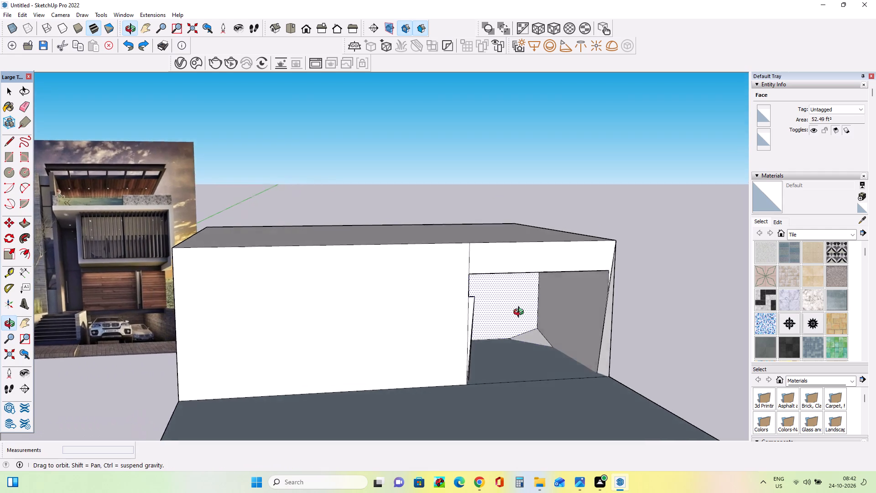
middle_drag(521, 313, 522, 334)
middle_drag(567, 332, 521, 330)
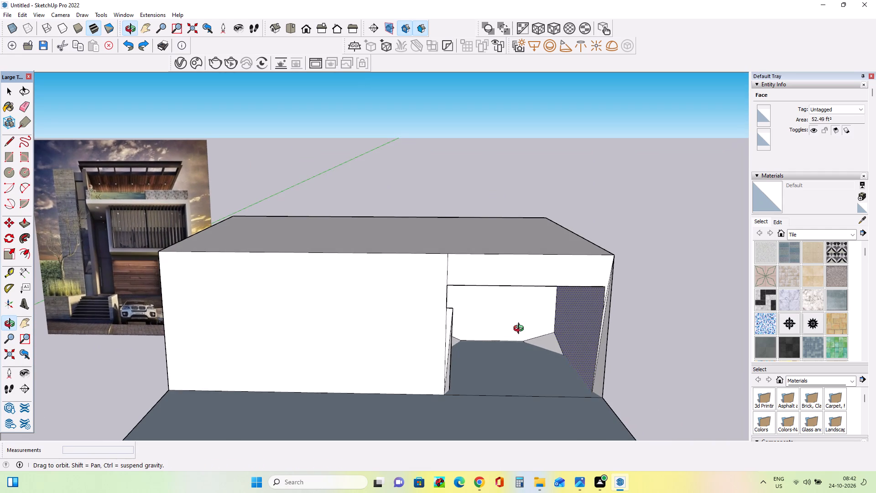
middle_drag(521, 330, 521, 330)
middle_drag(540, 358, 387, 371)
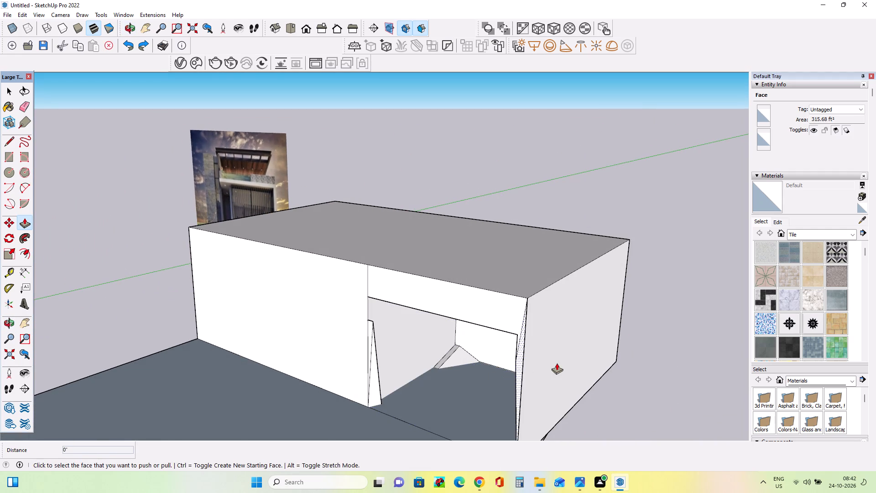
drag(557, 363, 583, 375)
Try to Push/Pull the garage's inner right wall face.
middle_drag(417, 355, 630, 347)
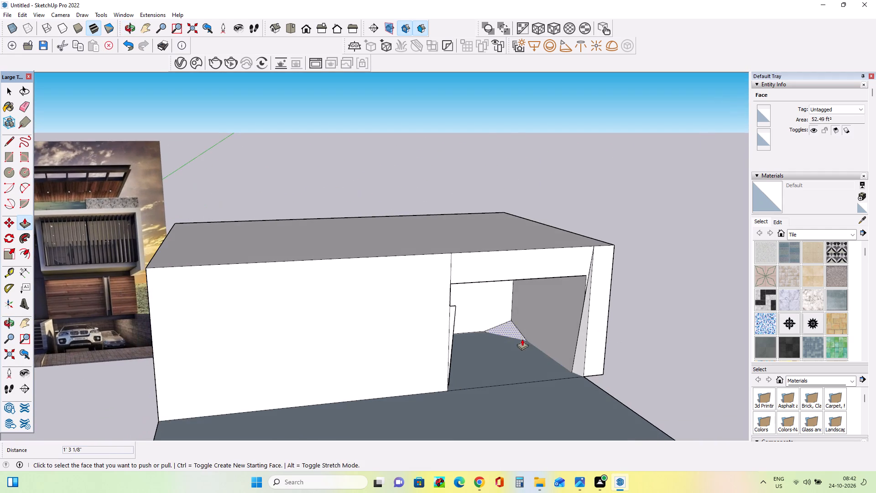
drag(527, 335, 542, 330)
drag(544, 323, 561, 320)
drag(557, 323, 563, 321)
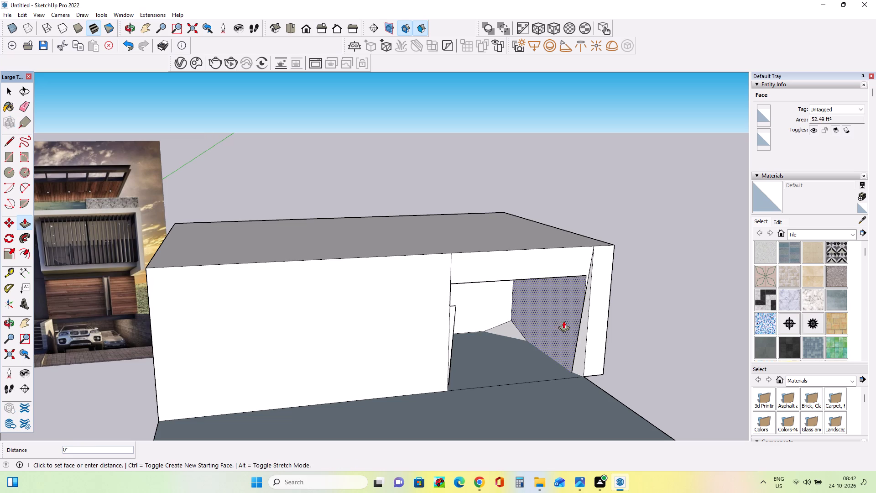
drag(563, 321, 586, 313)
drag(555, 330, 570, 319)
Examine the garage, retaining walls and driveway in the reference picture and compare them with the modelled block and floor.
middle_drag(608, 335, 604, 335)
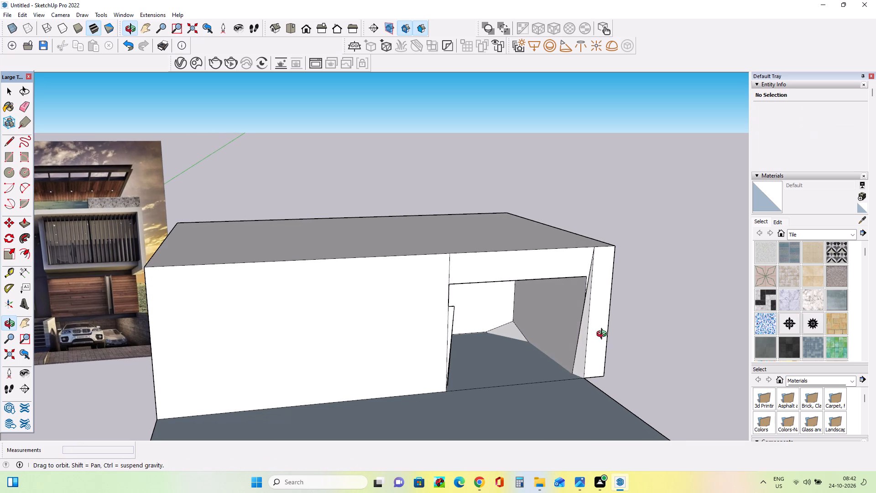
middle_drag(604, 335, 569, 331)
scroll(569, 331, down, 2)
scroll(532, 320, down, 2)
middle_drag(532, 320, 523, 341)
scroll(514, 346, down, 1)
scroll(235, 351, up, 12)
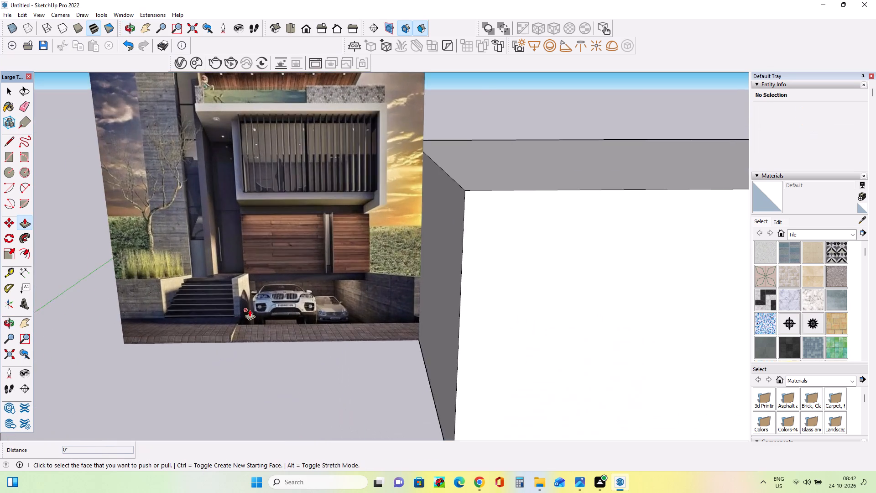
scroll(250, 309, up, 11)
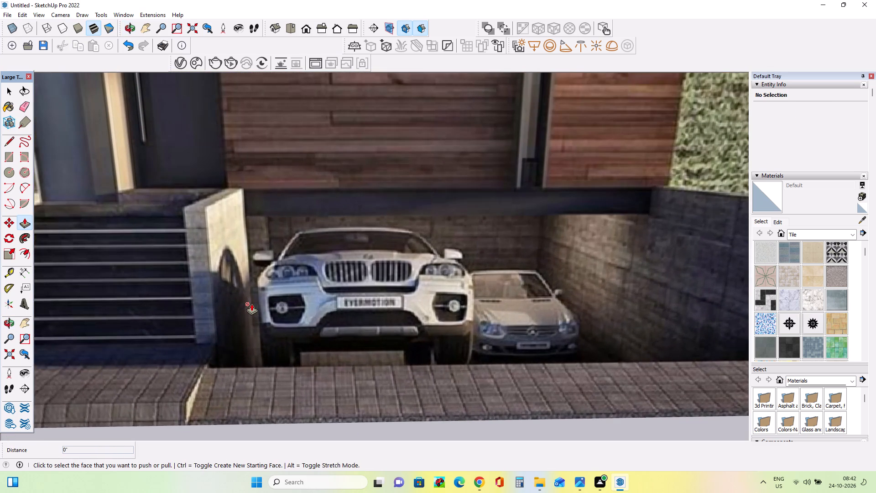
scroll(251, 304, down, 17)
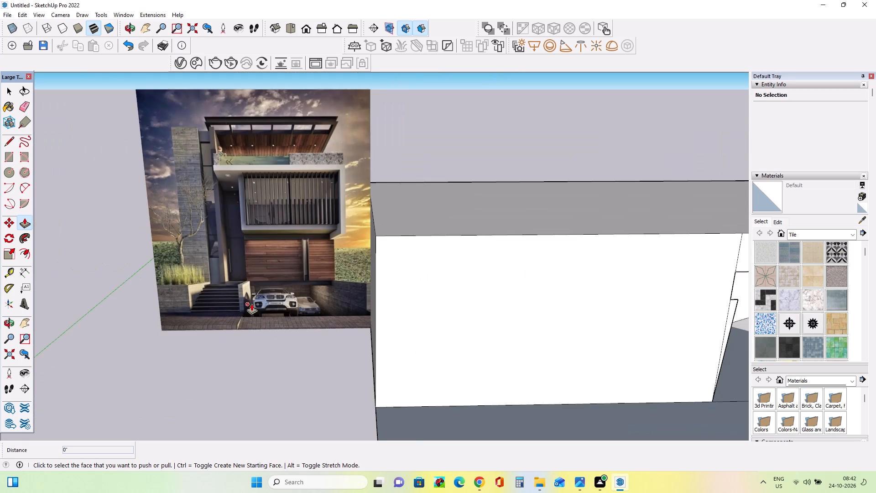
scroll(251, 304, down, 8)
middle_drag(382, 313, 386, 289)
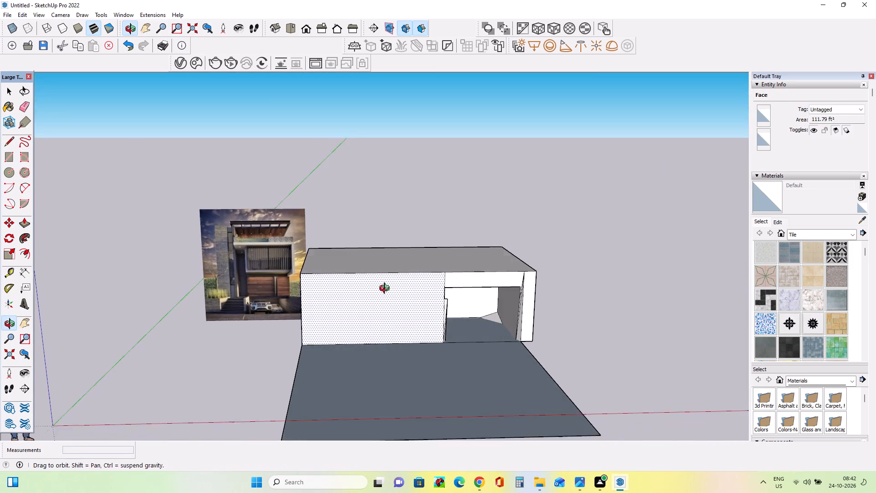
middle_drag(386, 289, 426, 175)
scroll(464, 242, up, 4)
middle_drag(469, 294, 389, 408)
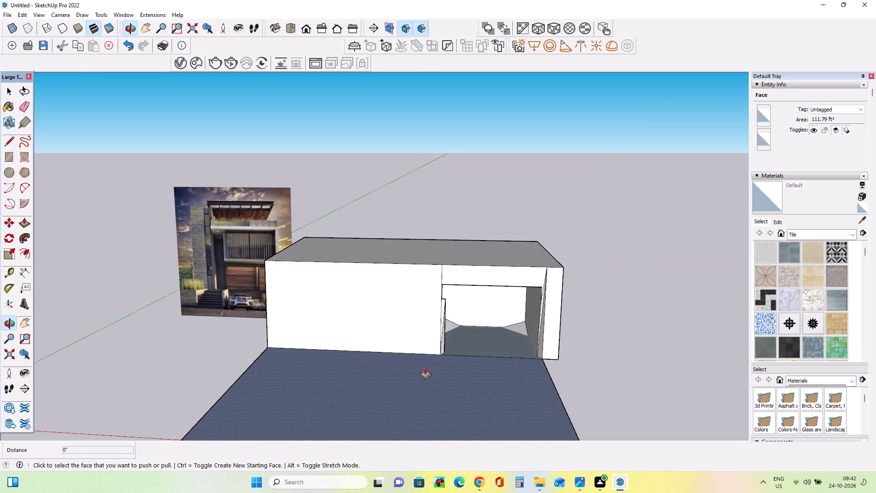
scroll(428, 364, up, 4)
middle_drag(441, 358, 450, 390)
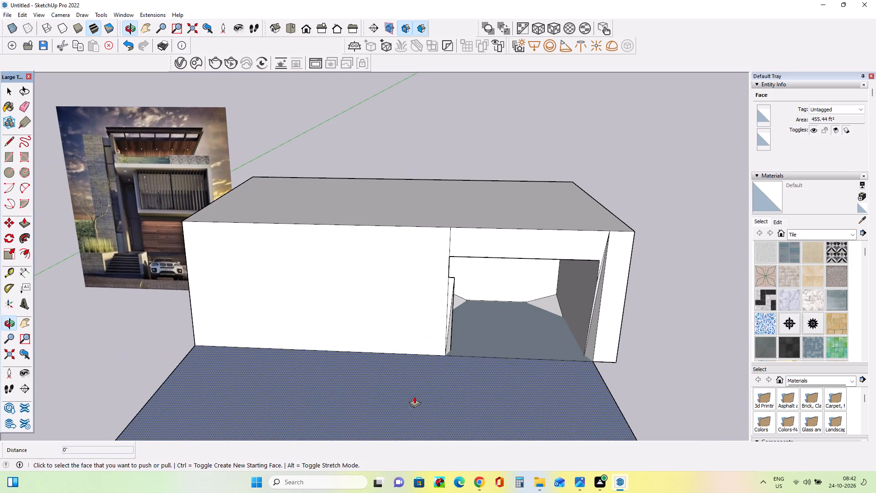
Undo the Push/Pull edits to the outer side wall, the garage opening's header and its left side wall.
click(406, 399)
key(ctrl+z)
key(ctrl+z)
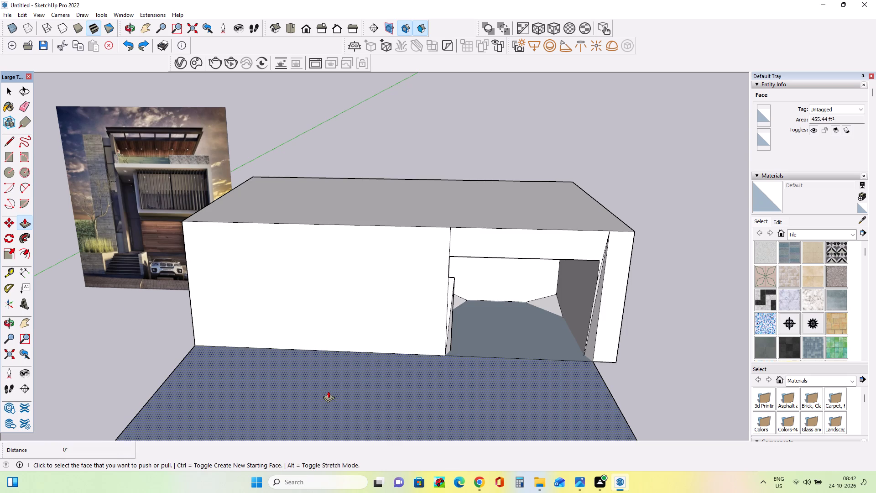
key(ctrl+z)
key(ctrl+z)
key(ctrl+z)
key(ctrl+z)
key(ctrl+z)
key(ctrl+z)
key(ctrl+z)
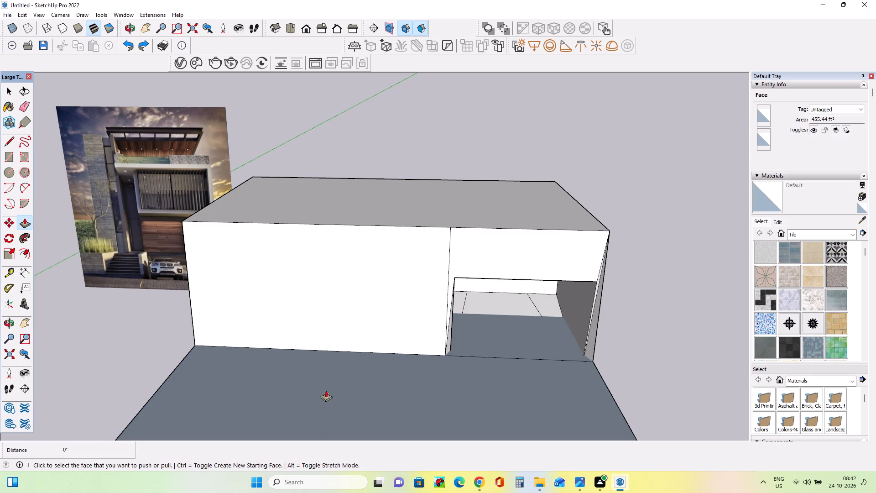
Undo the remaining garage floor and side-wall edits, back to the plain recessed opening with its front sill.
key(ctrl+z)
key(ctrl+z)
key(ctrl+z)
key(ctrl+z)
key(ctrl+z)
key(ctrl+z)
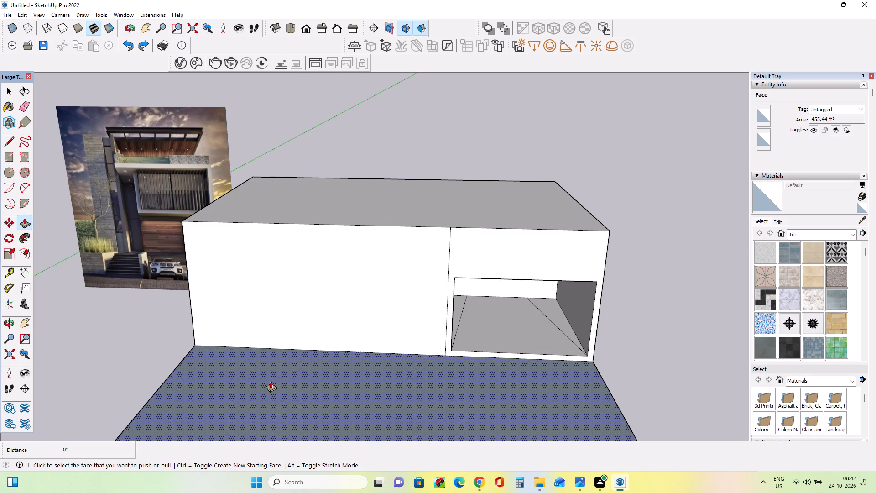
Undo the garage recess, its inset outline and the vertical dividing line, back to a blank front wall.
key(ctrl+z)
key(ctrl+z)
scroll(521, 289, up, 3)
key(ctrl+z)
key(ctrl+z)
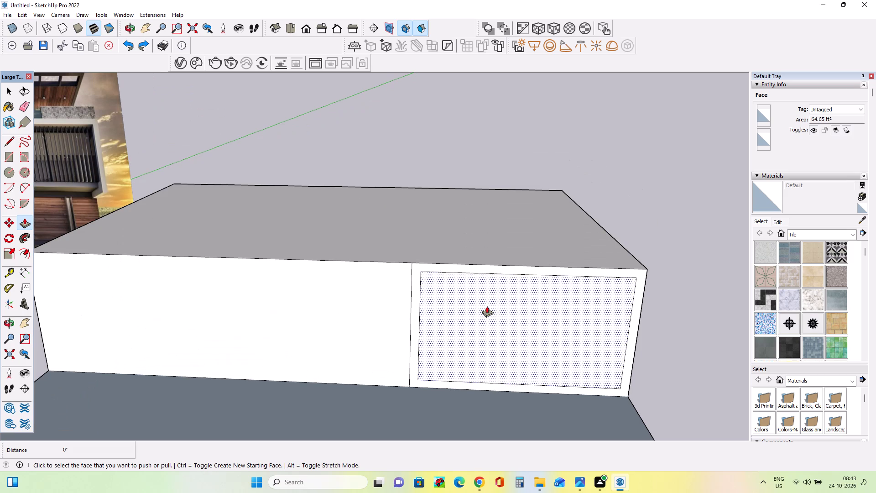
key(ctrl+z)
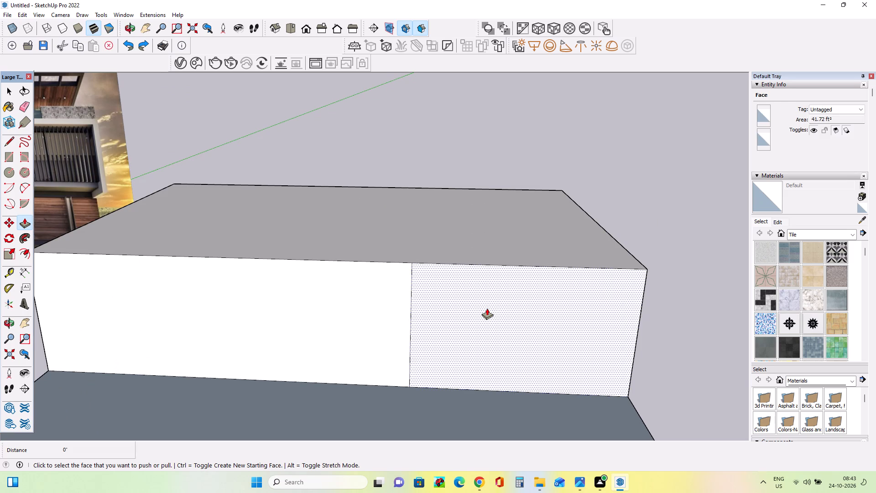
key(ctrl+z)
Raise the block's top face by about 1' 4 7/16", and by a further 3 13/16".
middle_drag(487, 309, 499, 311)
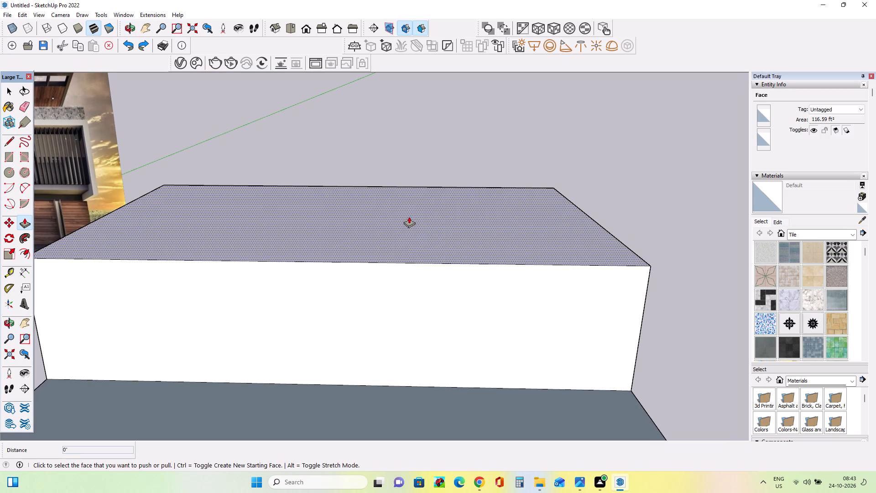
drag(412, 252, 443, 219)
scroll(602, 273, down, 3)
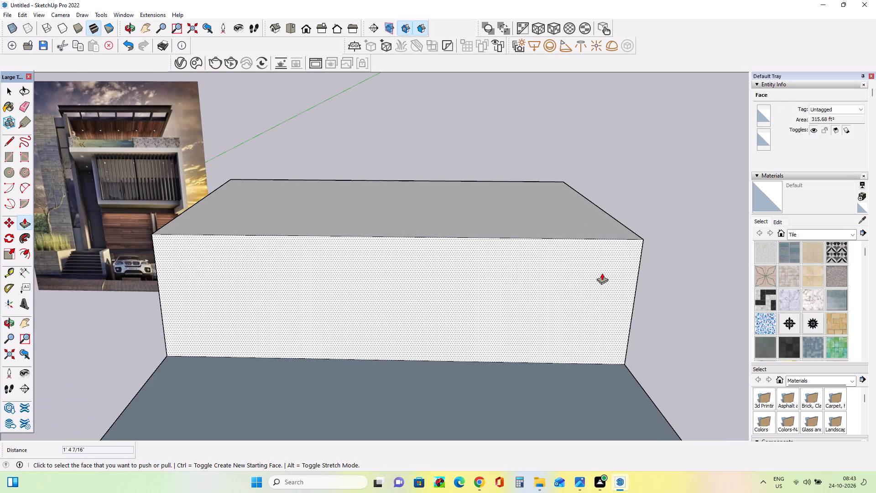
drag(495, 221, 496, 215)
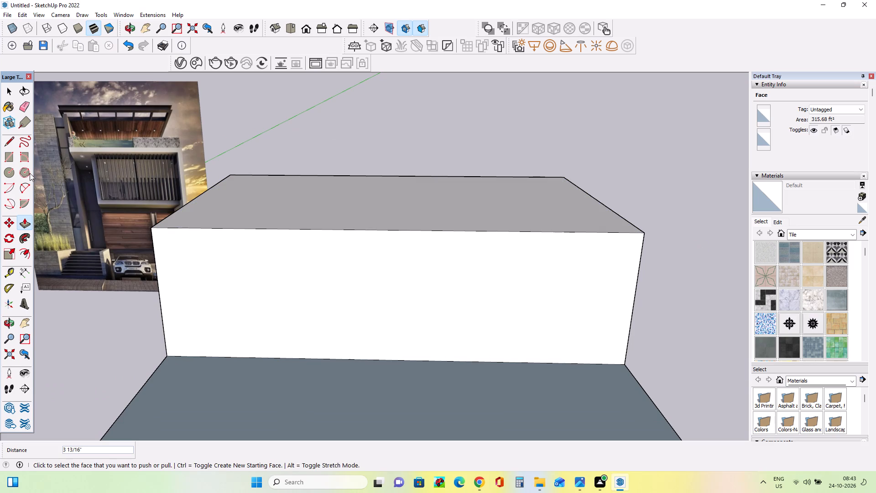
Draw a garage rectangle about 12' 4" by 6' 7" on the front wall, from its bottom edge to the upper right corner.
click(7, 154)
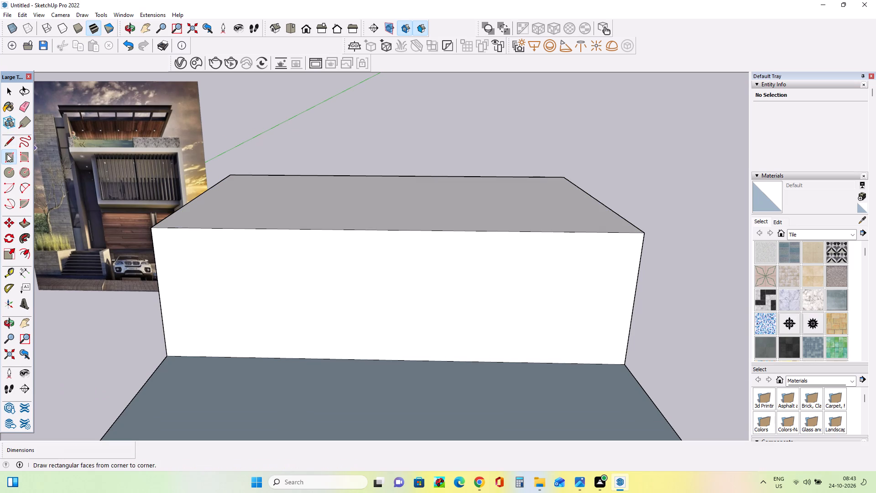
click(370, 360)
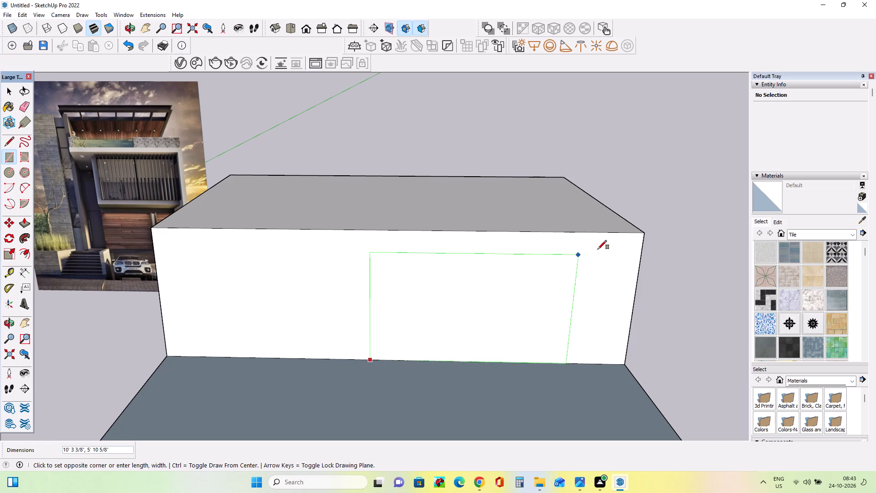
click(642, 236)
middle_drag(630, 310, 633, 318)
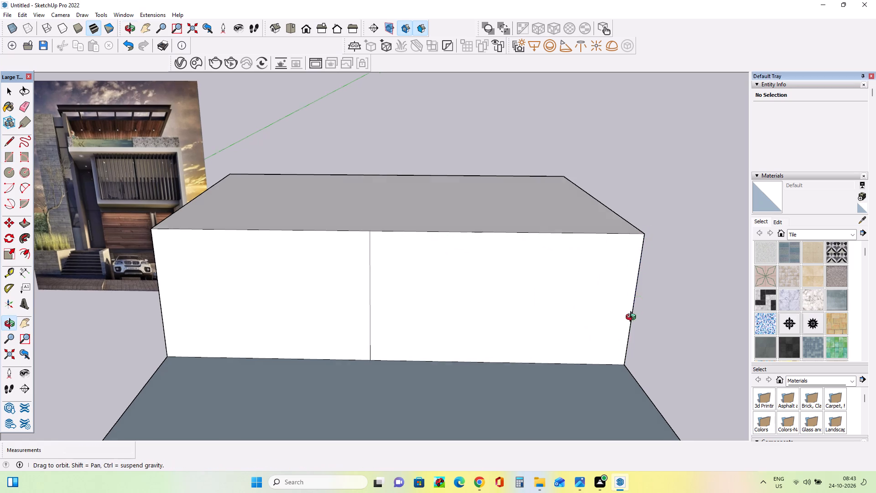
Offset the garage rectangle's outline inward by about 3 3/16" on the front wall.
middle_drag(633, 318, 636, 323)
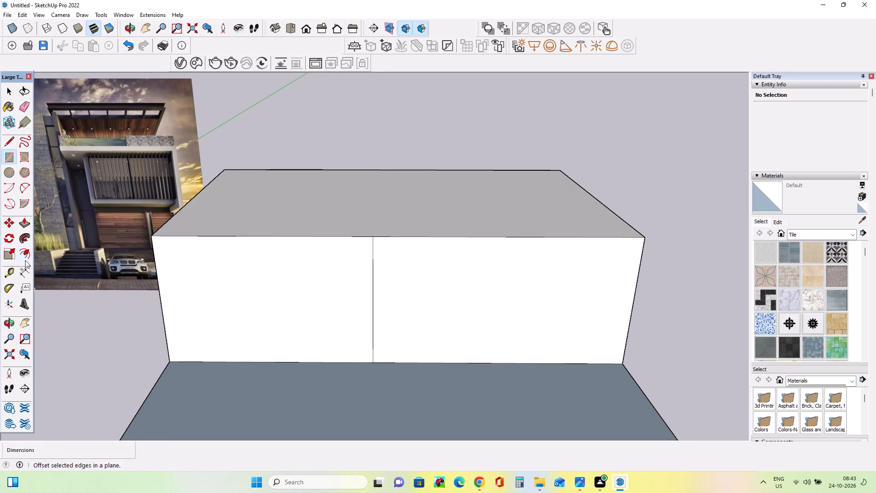
click(25, 257)
drag(441, 304, 473, 341)
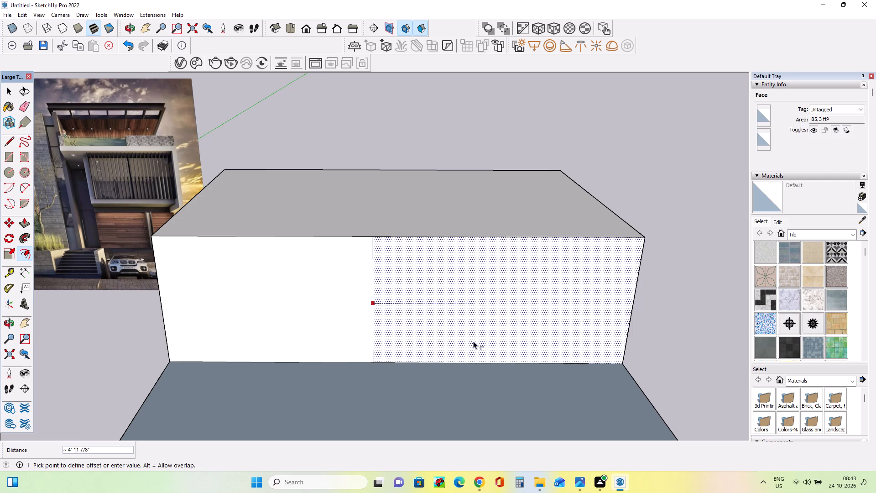
drag(473, 341, 378, 391)
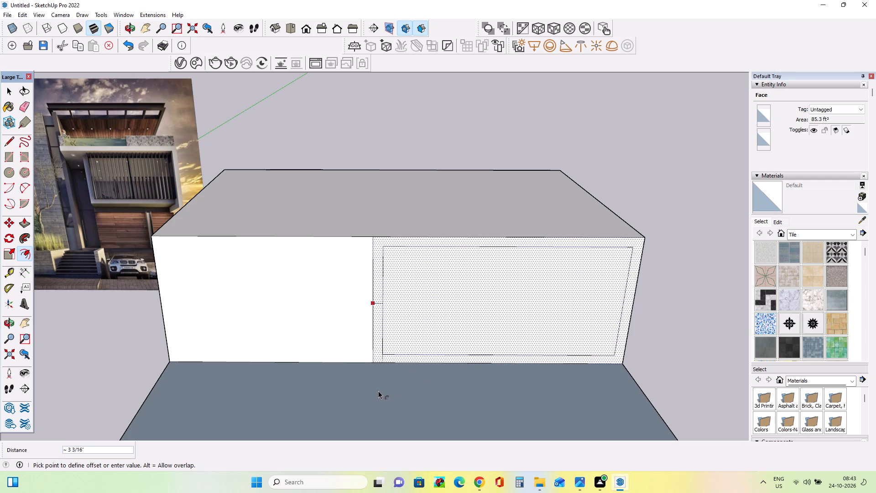
drag(378, 391, 378, 391)
Push the inset garage face deep into the block, finishing with a further push of about 2' 1 1/2".
middle_drag(208, 340, 216, 346)
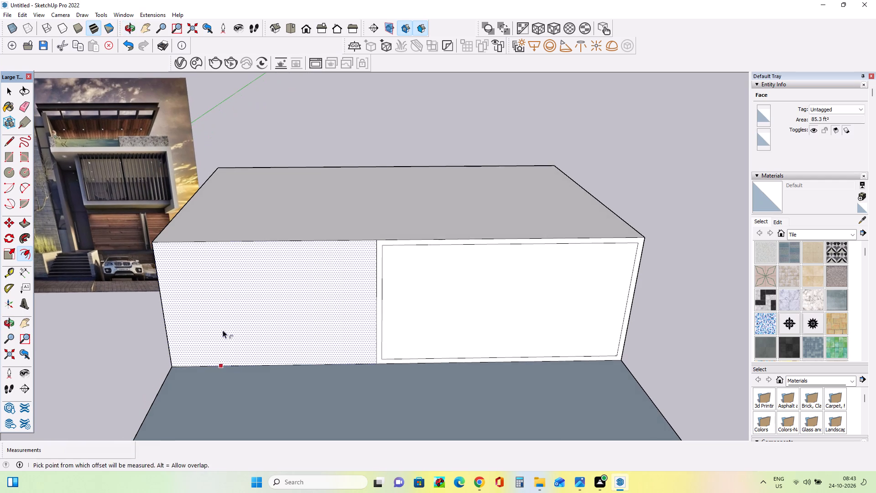
click(22, 222)
drag(446, 331, 432, 297)
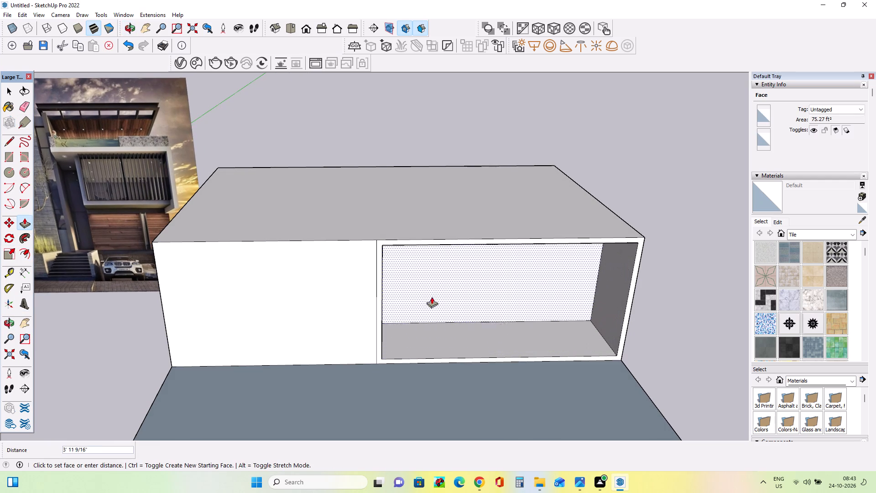
drag(432, 297, 426, 245)
middle_drag(441, 303, 414, 249)
drag(422, 257, 423, 253)
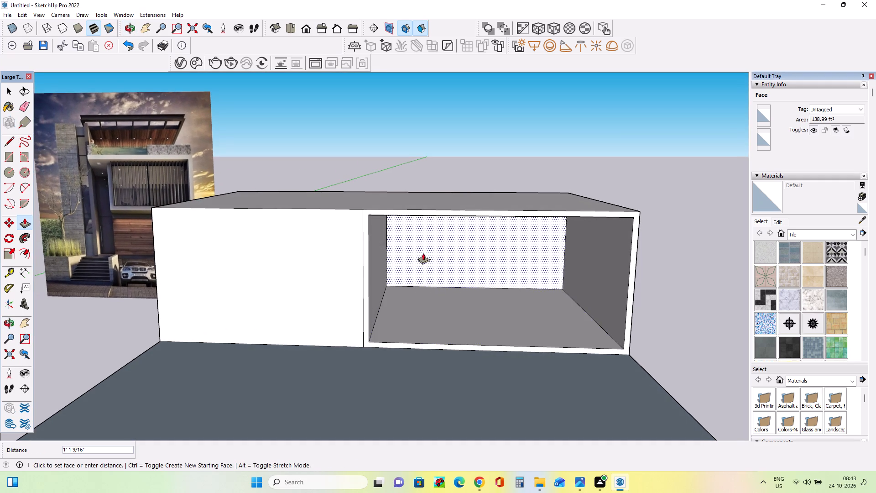
drag(423, 253, 424, 252)
Scale the garage floor's front edge back to the rear wall, to a green scale of about -0.01, and clear the selection.
middle_drag(428, 306, 443, 317)
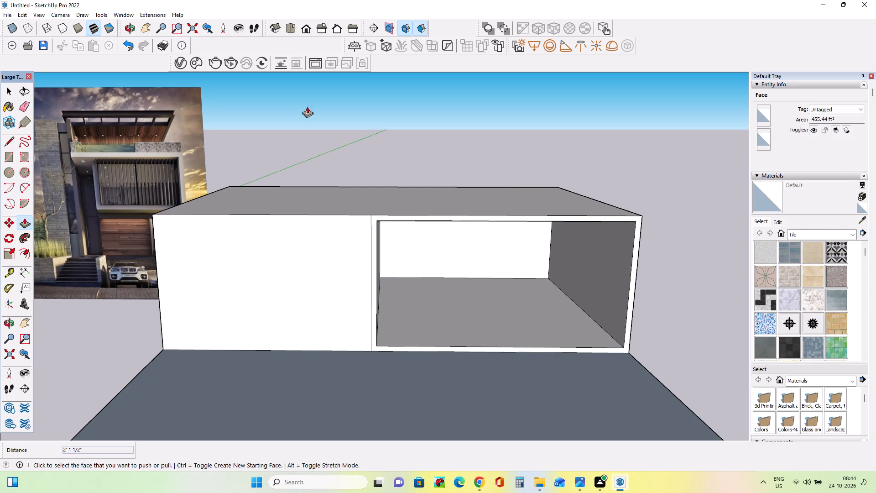
click(7, 254)
click(495, 324)
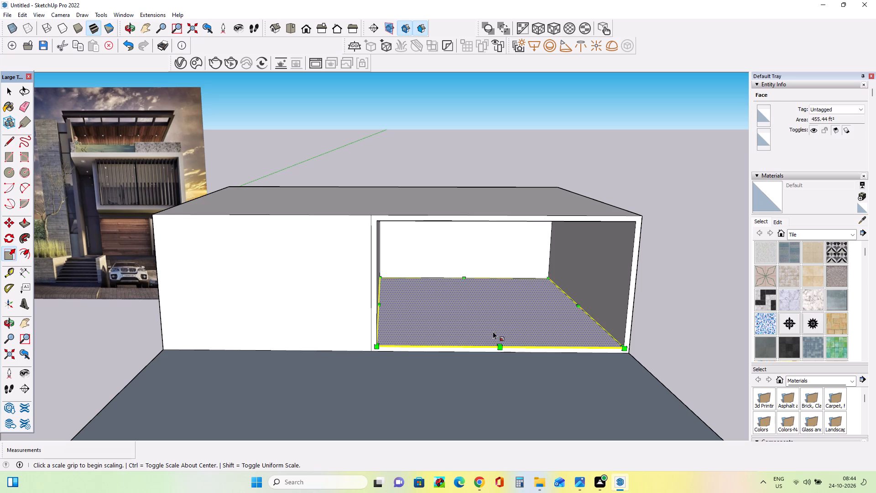
drag(501, 349, 484, 299)
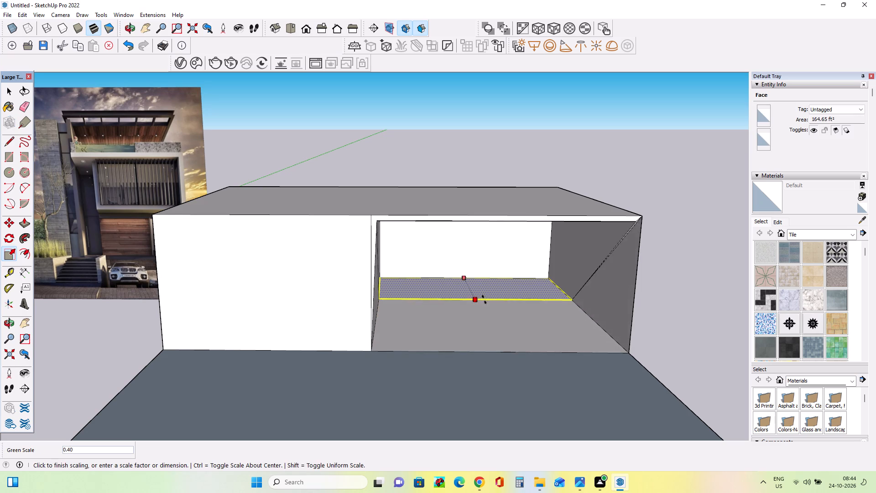
drag(484, 299, 482, 266)
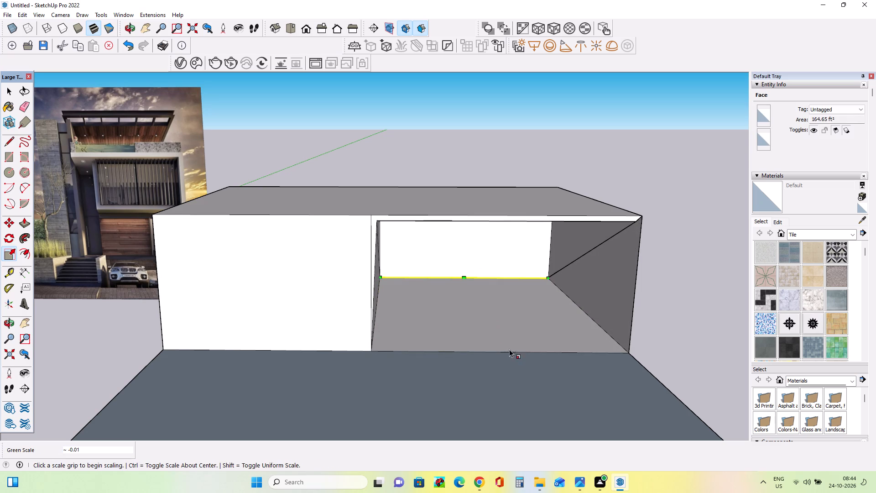
middle_drag(509, 349, 504, 320)
scroll(449, 292, up, 2)
middle_drag(450, 297, 451, 303)
scroll(451, 303, down, 1)
click(8, 92)
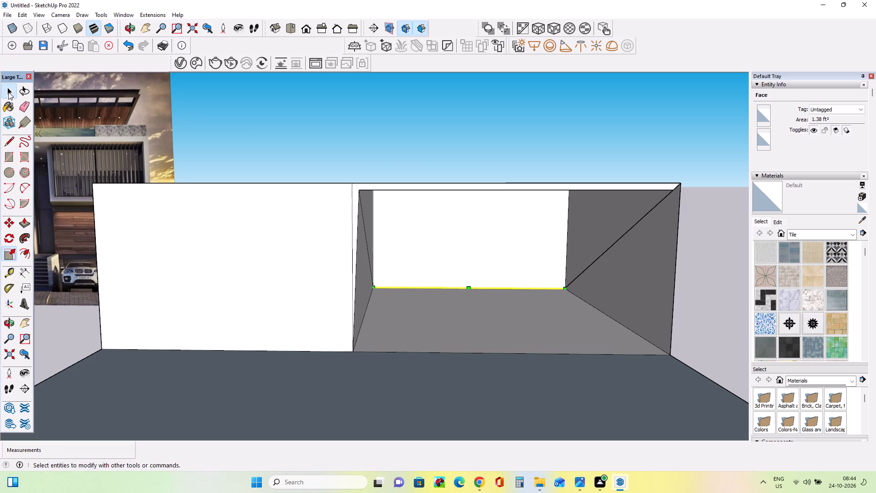
double_click(250, 125)
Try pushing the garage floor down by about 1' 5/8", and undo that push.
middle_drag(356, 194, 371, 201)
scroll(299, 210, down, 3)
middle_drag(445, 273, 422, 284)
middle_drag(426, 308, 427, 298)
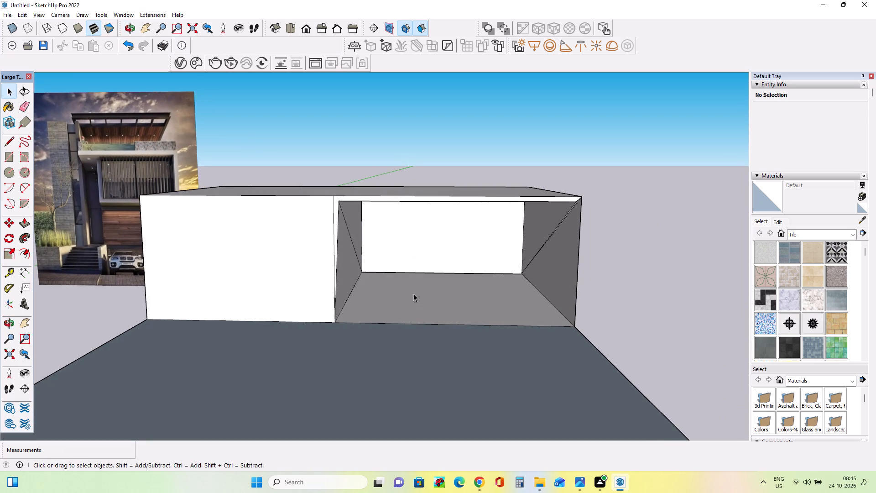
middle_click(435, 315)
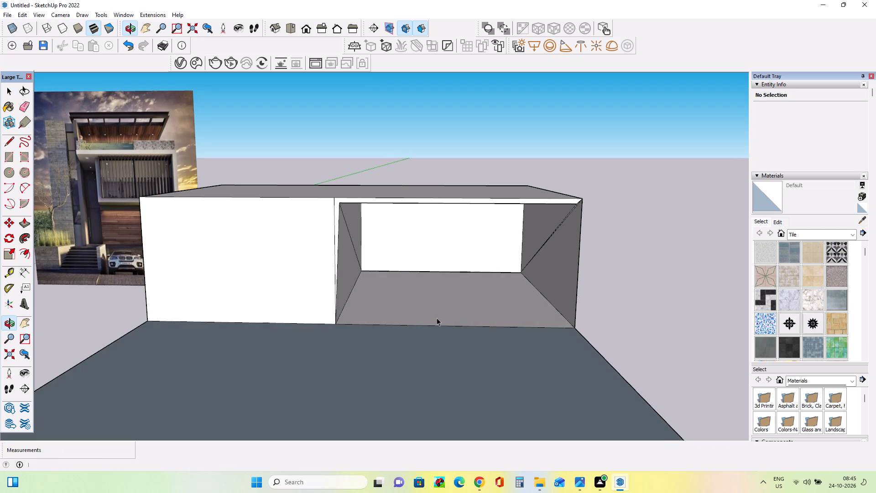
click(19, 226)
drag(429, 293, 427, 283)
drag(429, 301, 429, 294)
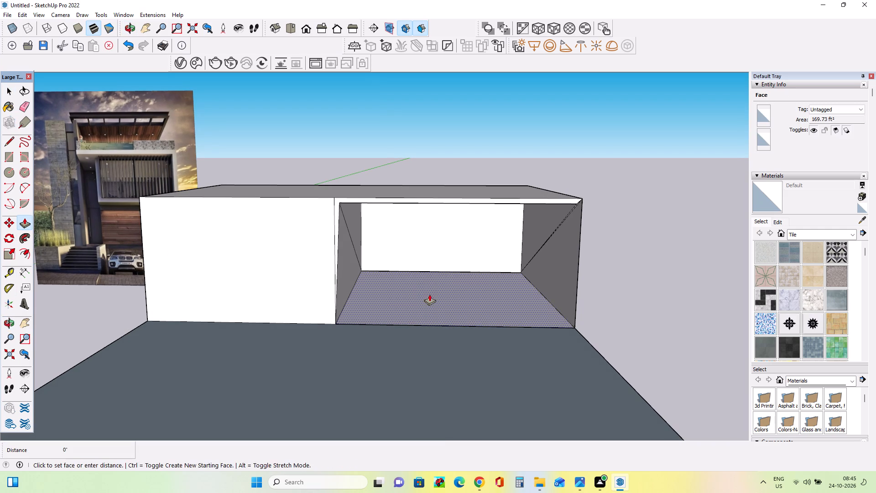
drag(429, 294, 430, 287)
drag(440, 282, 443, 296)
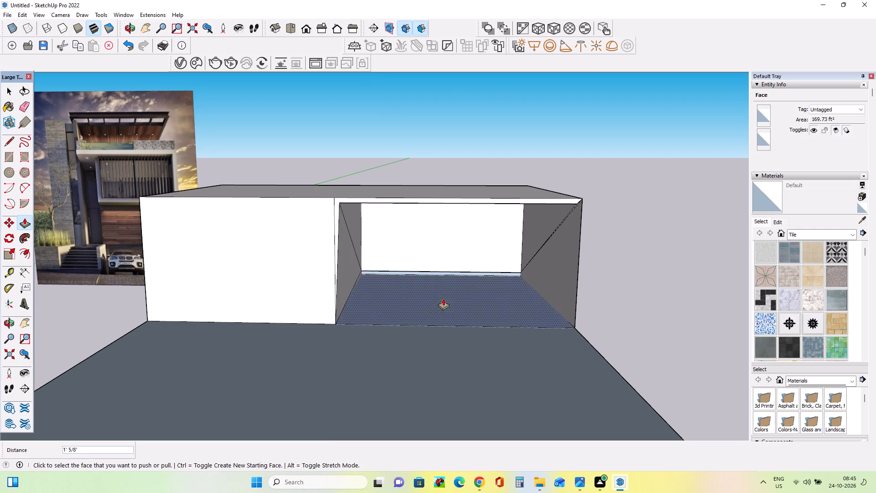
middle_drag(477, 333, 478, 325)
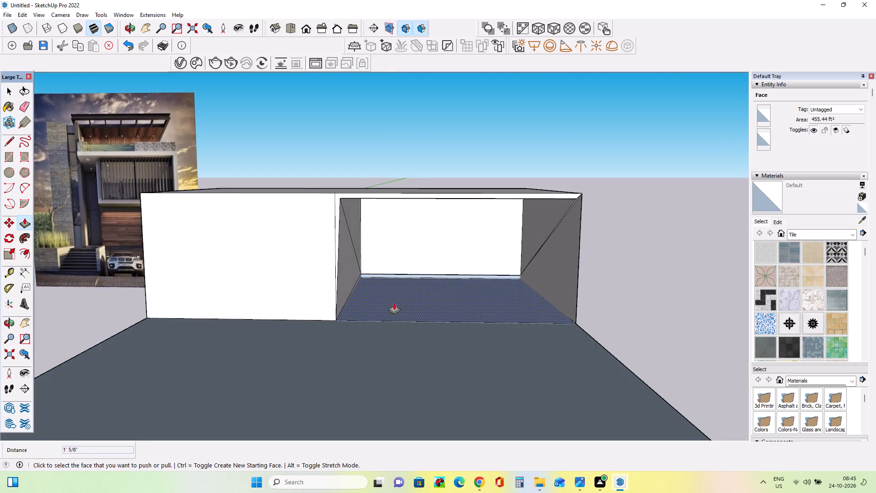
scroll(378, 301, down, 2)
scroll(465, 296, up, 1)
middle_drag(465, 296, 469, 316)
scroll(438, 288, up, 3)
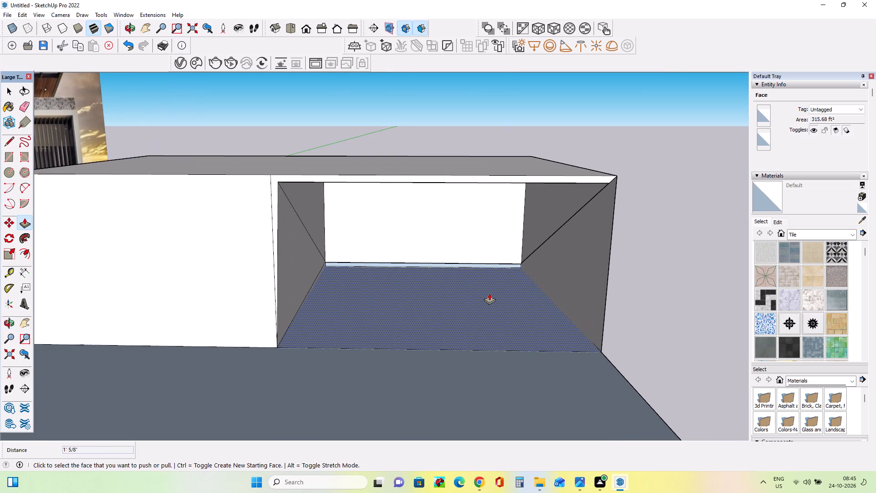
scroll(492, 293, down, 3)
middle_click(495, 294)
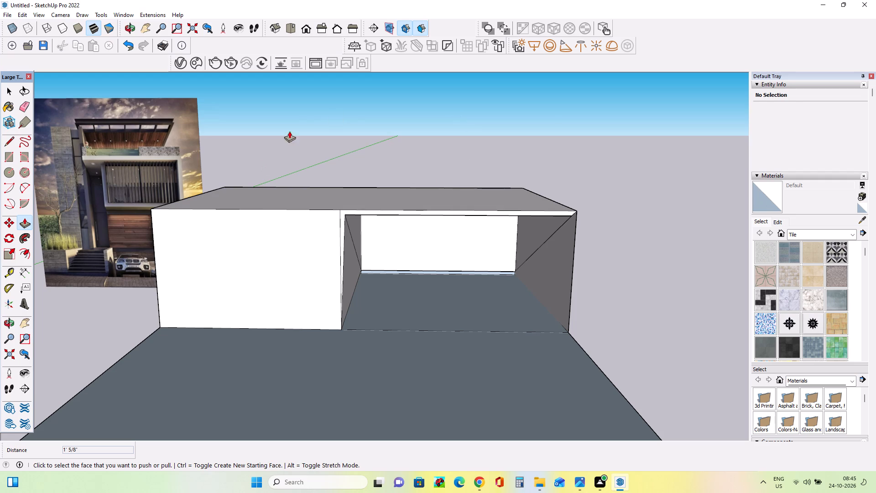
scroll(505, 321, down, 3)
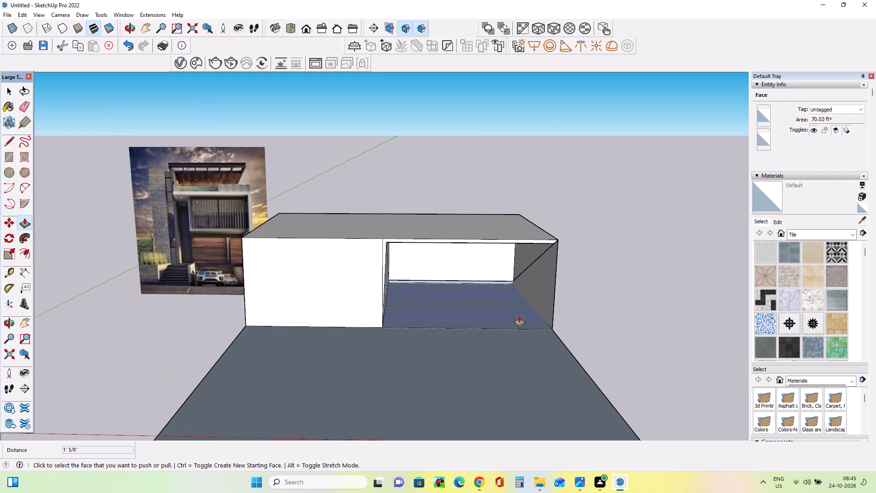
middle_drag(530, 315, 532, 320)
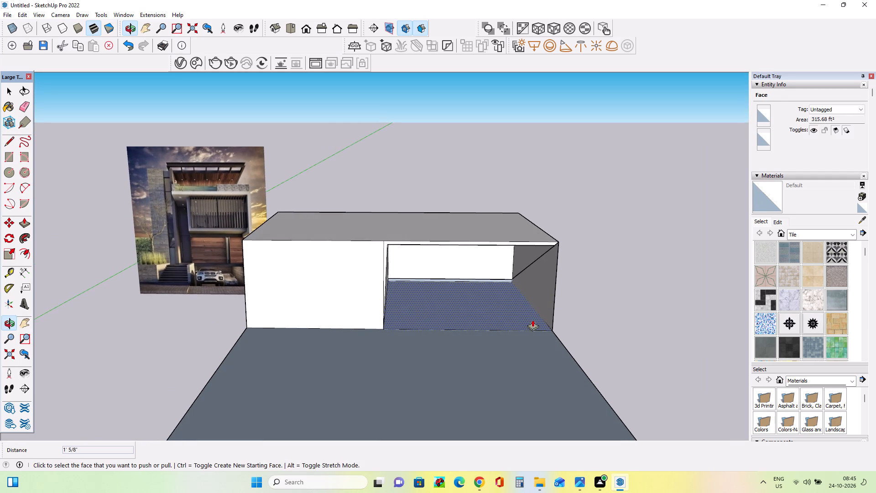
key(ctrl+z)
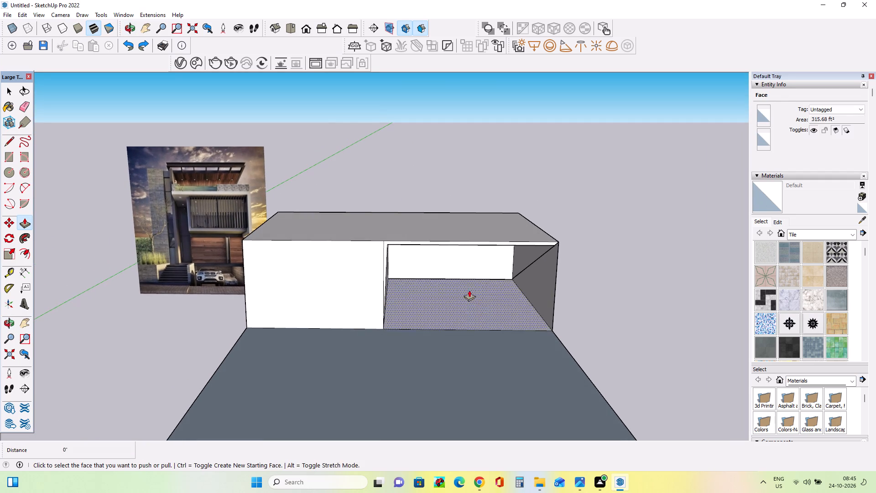
Scale the garage floor along green and blue, bringing its rear edge forward to the front of the opening.
click(12, 256)
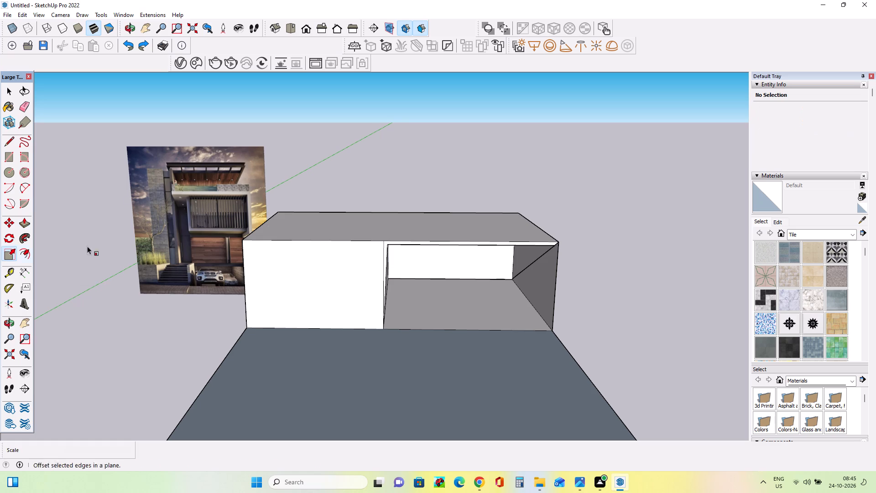
click(461, 298)
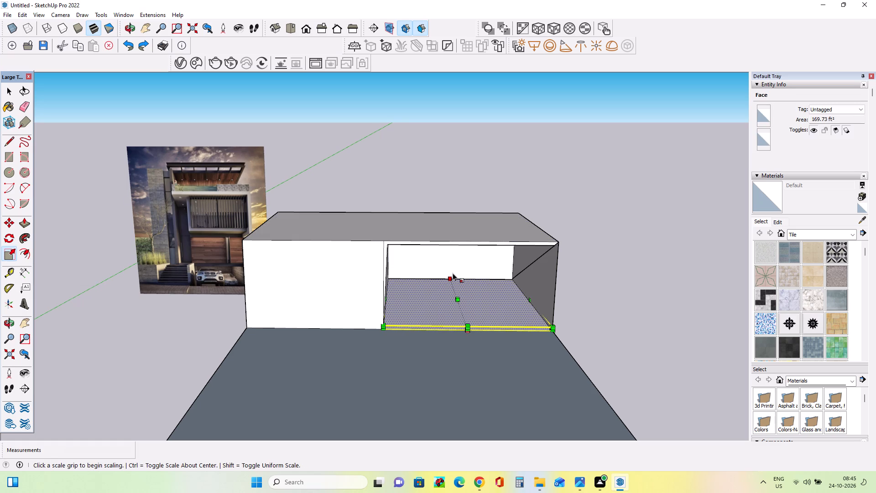
drag(451, 275, 466, 346)
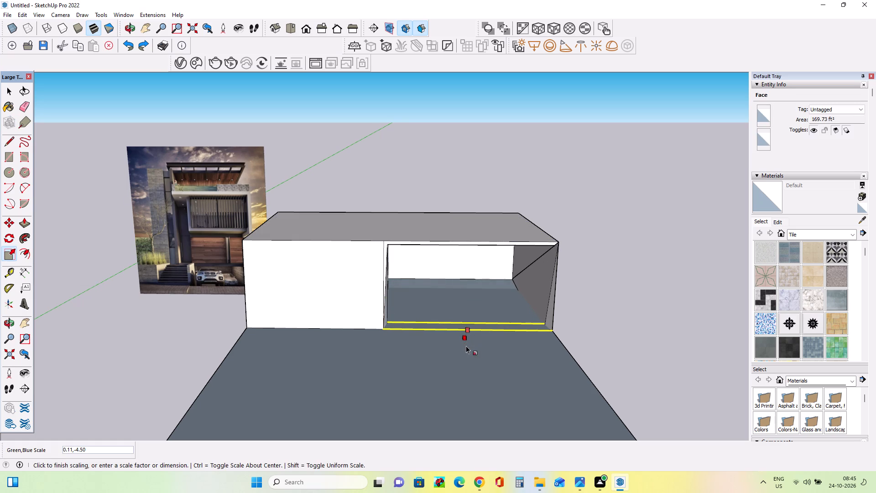
drag(466, 346, 469, 363)
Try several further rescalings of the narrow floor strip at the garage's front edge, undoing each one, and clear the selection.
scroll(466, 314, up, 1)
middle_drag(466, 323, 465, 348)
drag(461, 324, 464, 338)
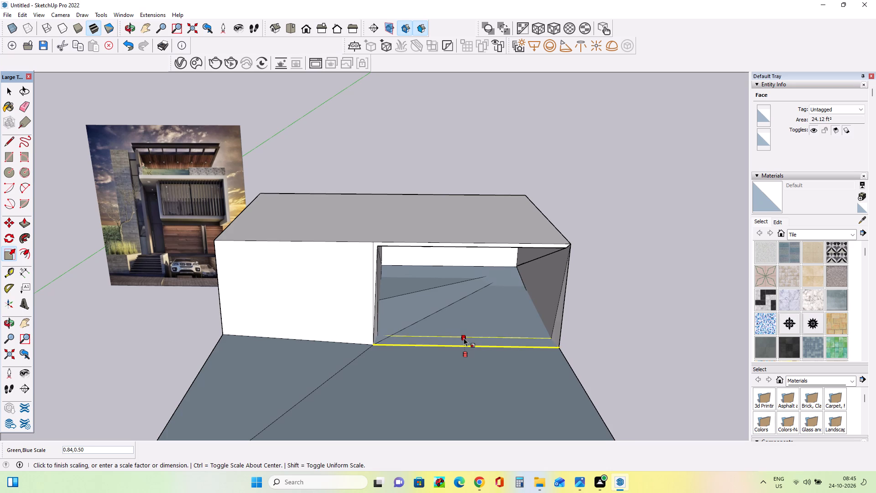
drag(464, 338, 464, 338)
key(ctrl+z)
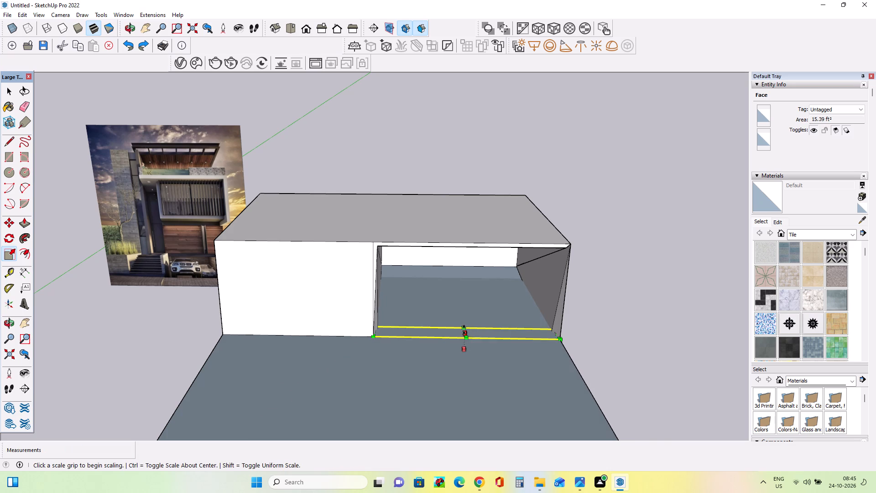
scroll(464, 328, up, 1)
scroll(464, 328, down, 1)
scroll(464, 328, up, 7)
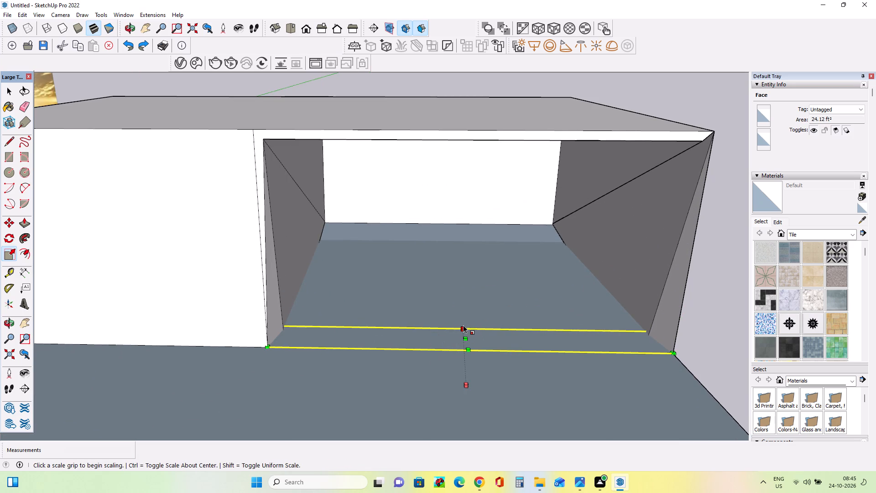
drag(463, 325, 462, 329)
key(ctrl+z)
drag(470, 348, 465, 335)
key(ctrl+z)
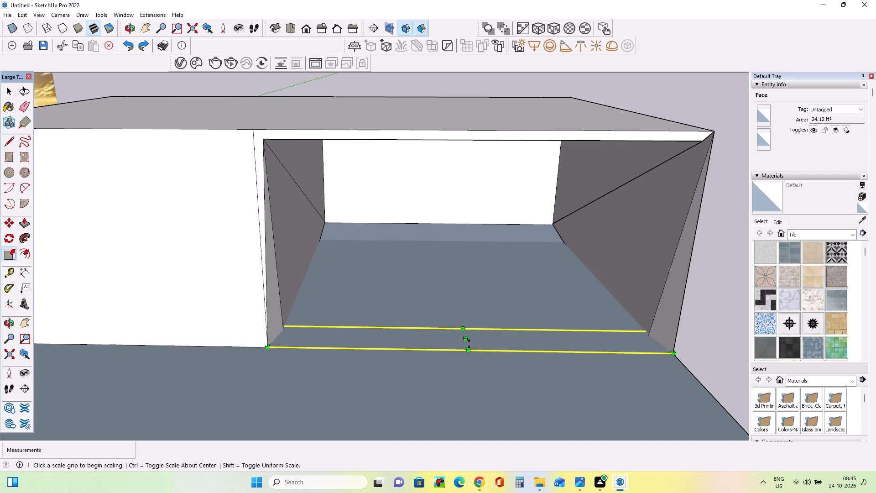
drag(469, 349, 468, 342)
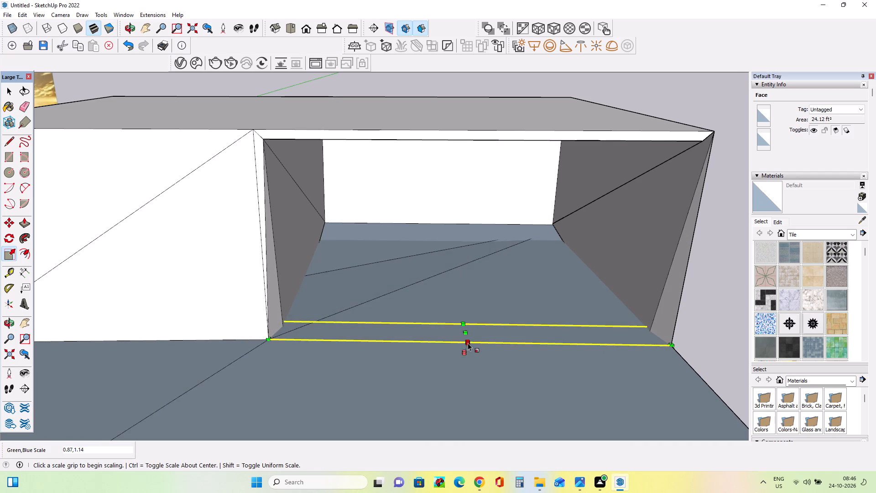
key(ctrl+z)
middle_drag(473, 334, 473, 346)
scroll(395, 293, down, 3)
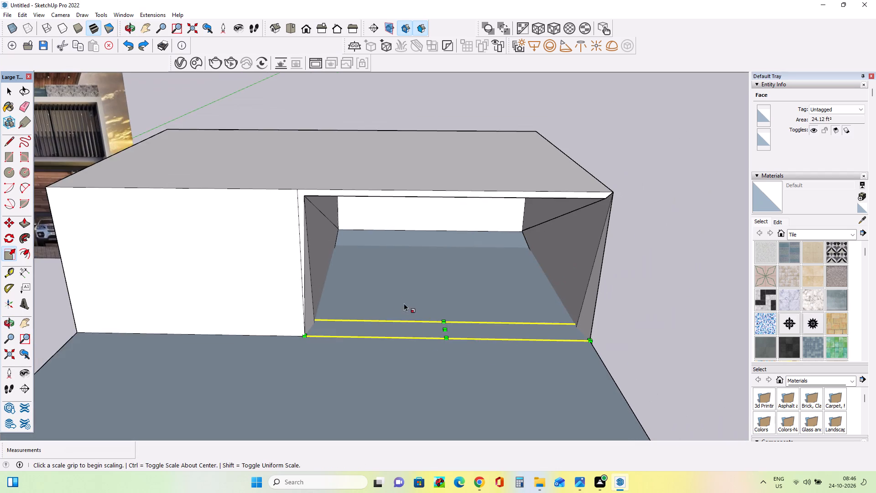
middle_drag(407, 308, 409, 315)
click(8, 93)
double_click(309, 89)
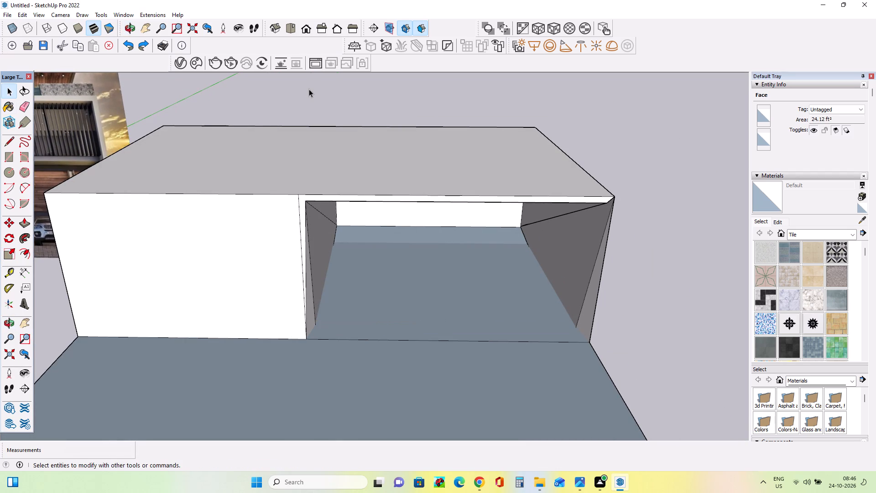
Examine the open garage recess and the block alongside the reference house image.
middle_drag(562, 121, 569, 106)
scroll(657, 136, down, 3)
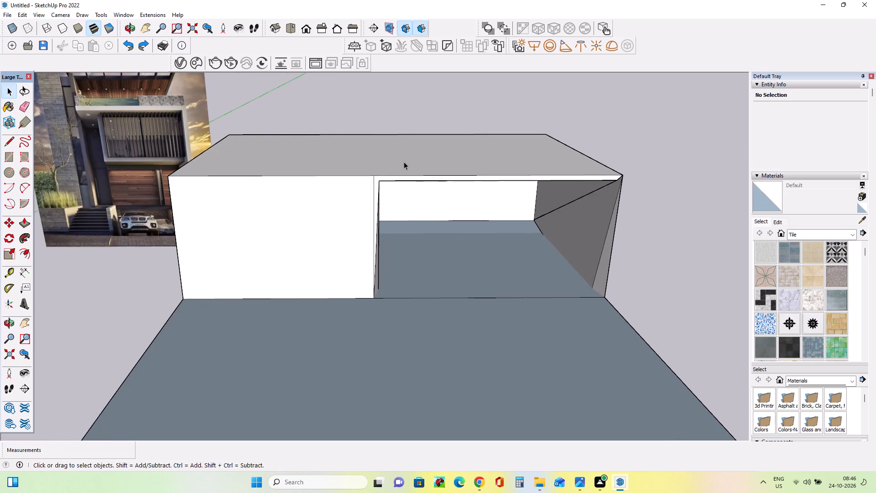
scroll(404, 157, up, 2)
middle_drag(407, 171, 391, 168)
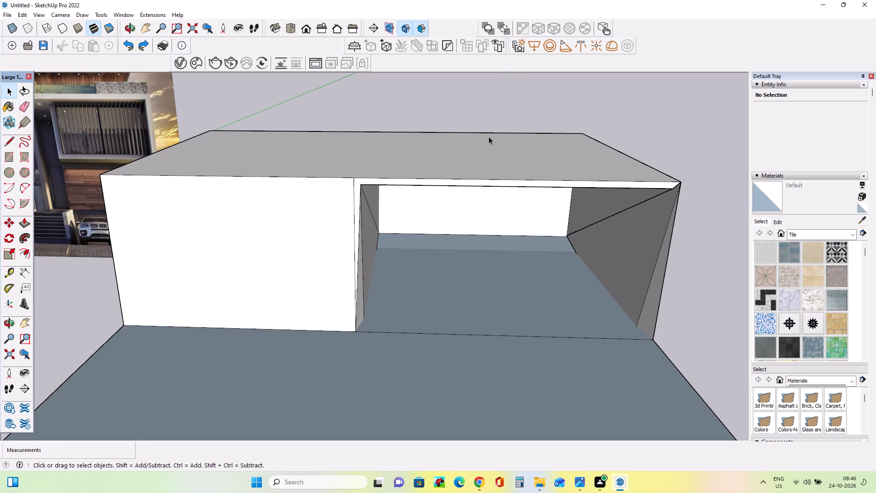
scroll(534, 172, down, 3)
scroll(425, 142, down, 4)
scroll(515, 148, down, 4)
scroll(252, 101, down, 5)
scroll(340, 99, up, 4)
middle_drag(245, 125, 305, 99)
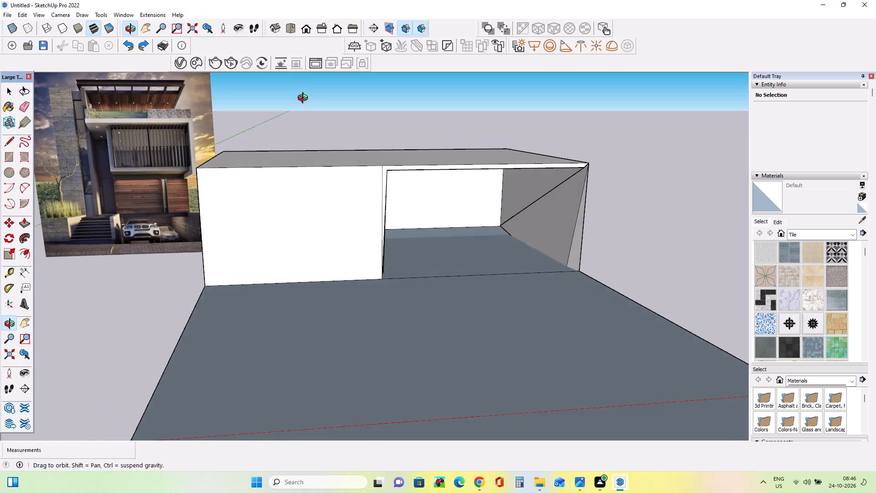
Examine the block and its open garage recess alongside the reference house image.
middle_drag(305, 99, 312, 108)
scroll(505, 137, down, 3)
middle_drag(538, 141, 490, 156)
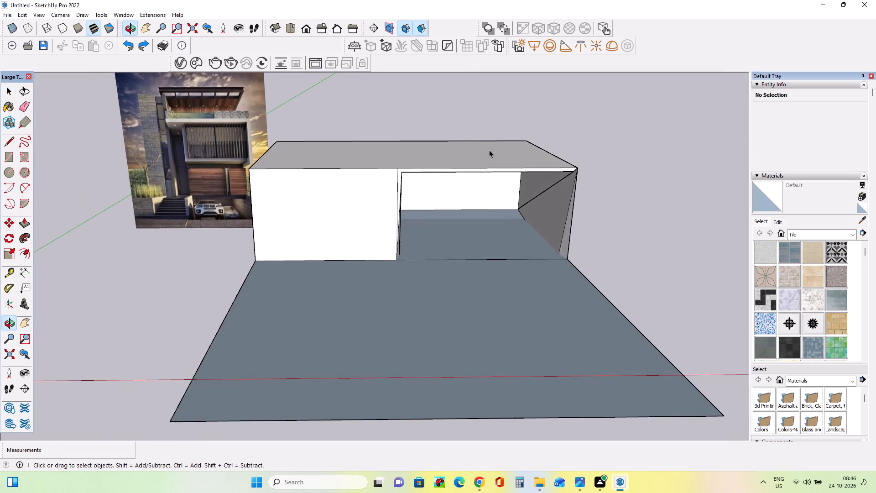
scroll(485, 132, up, 3)
middle_drag(485, 132, 490, 153)
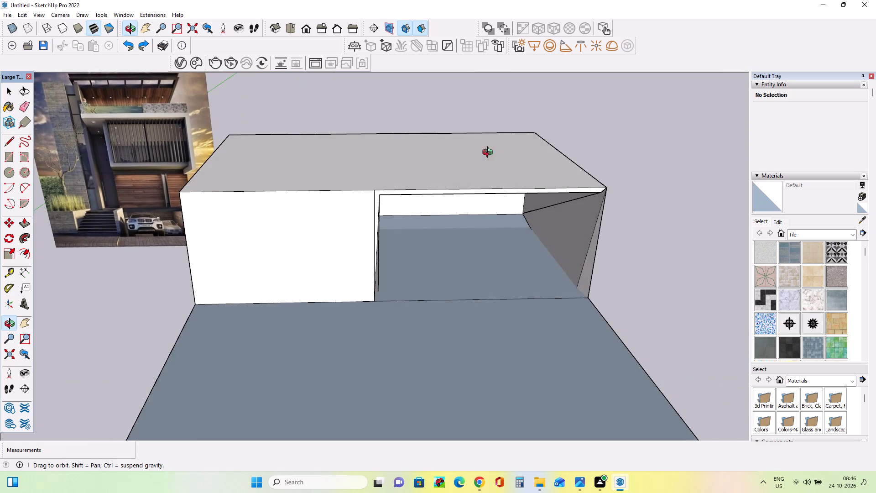
middle_drag(490, 153, 501, 128)
scroll(501, 128, down, 2)
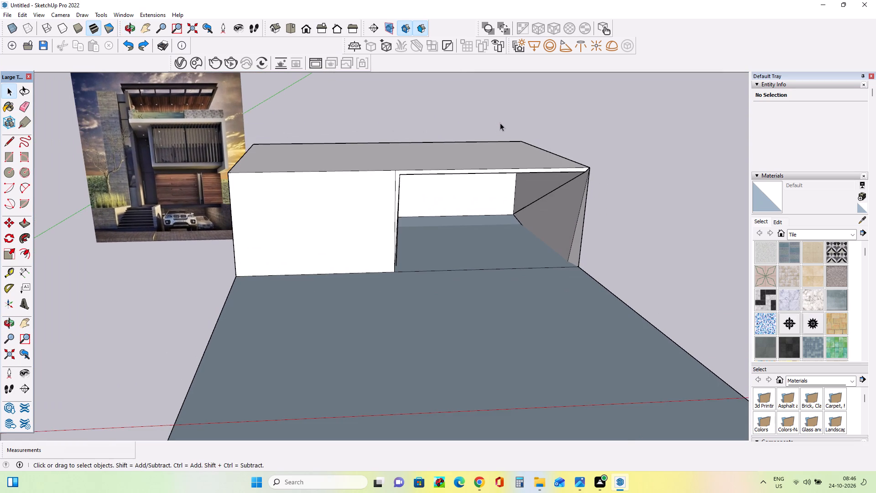
click(18, 318)
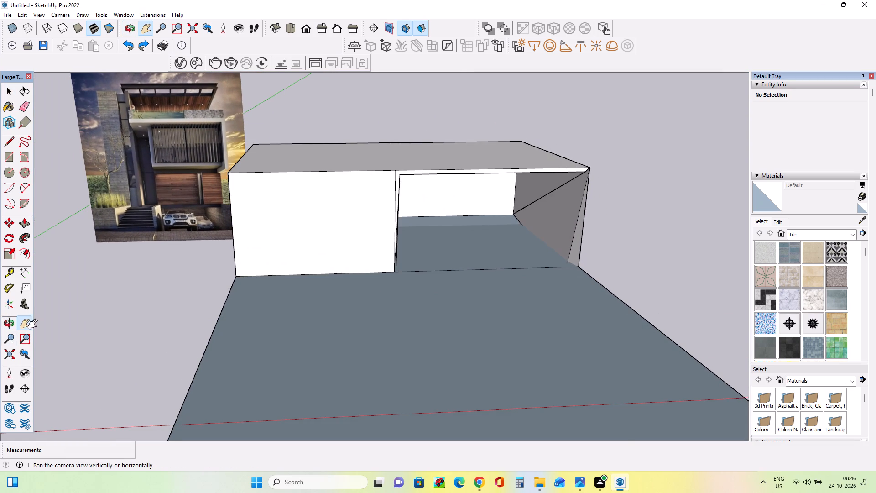
drag(292, 273, 267, 356)
scroll(244, 272, up, 4)
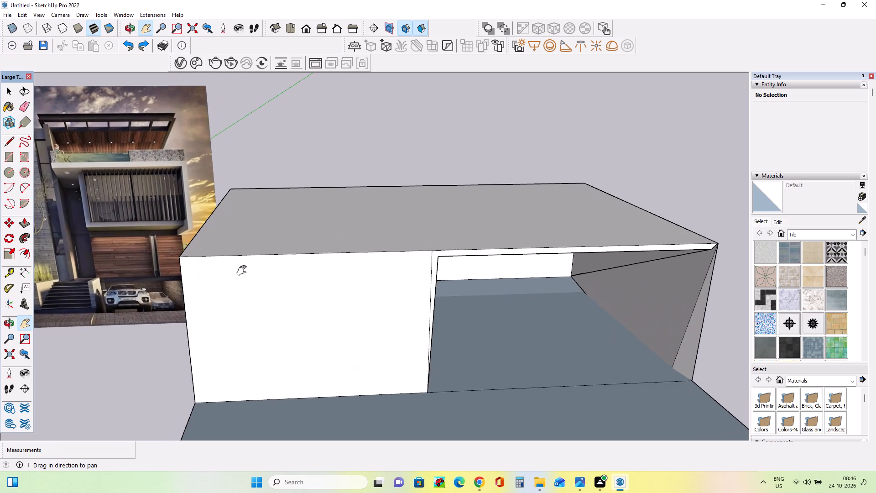
middle_drag(286, 275, 266, 265)
scroll(199, 258, down, 2)
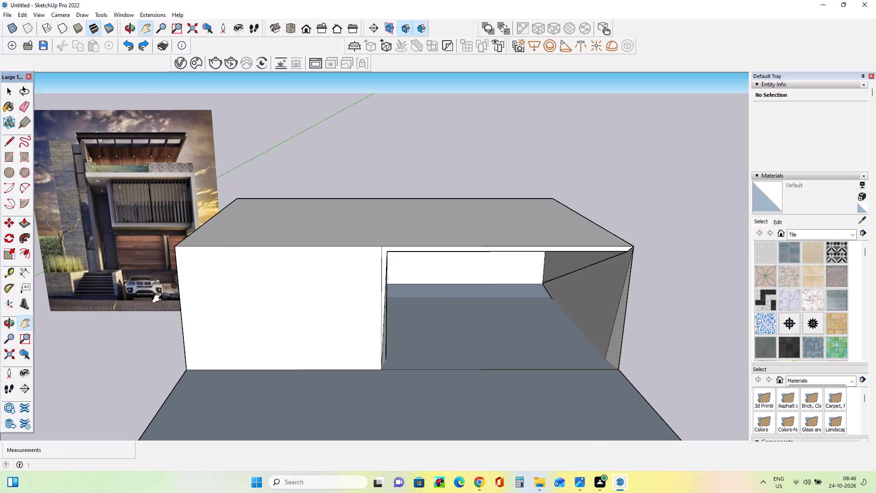
scroll(199, 275, down, 3)
middle_drag(337, 282, 424, 302)
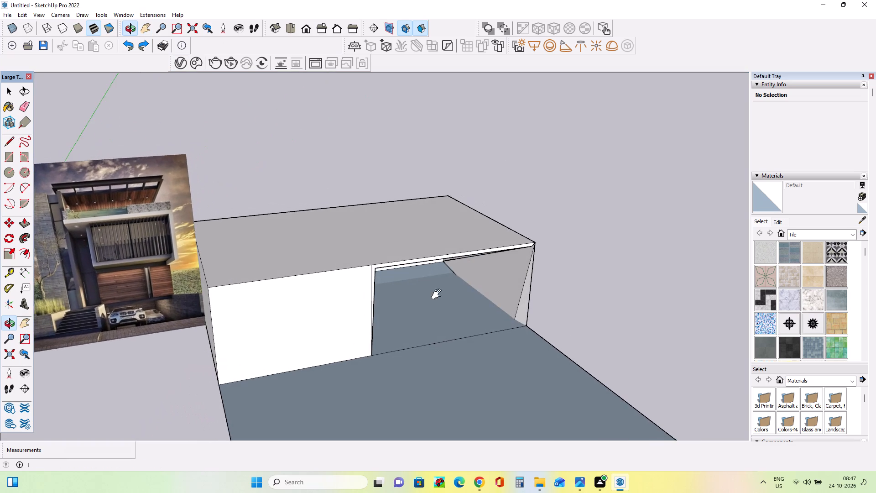
Draw a rectangle about 12' 7" by 12' 7" on the roof above the garage, from near its front corner to the rear edge.
click(10, 151)
middle_drag(542, 246, 538, 255)
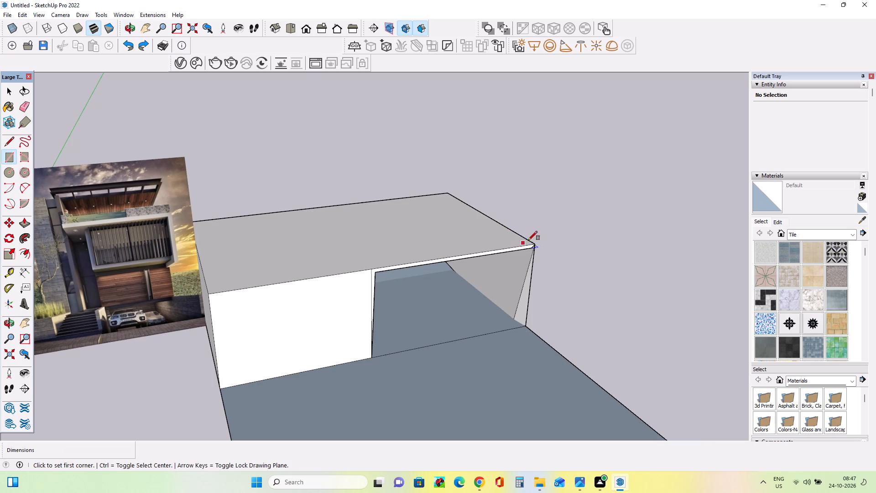
middle_drag(535, 240, 528, 243)
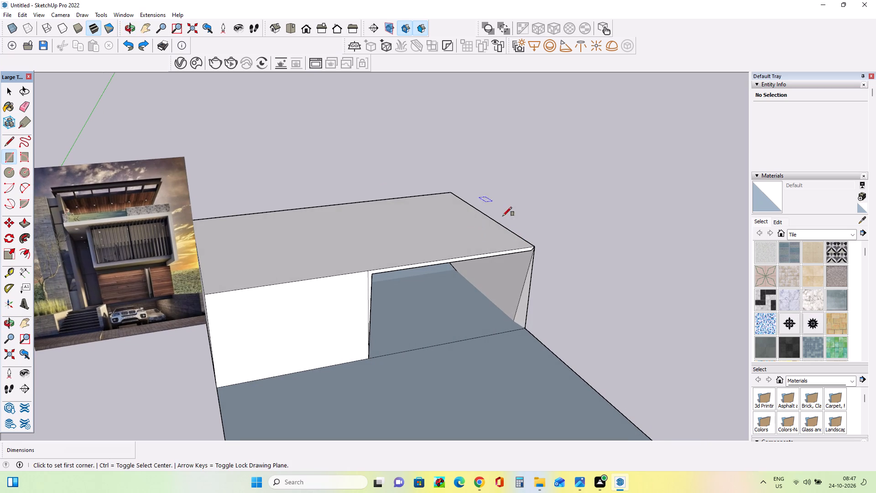
click(527, 240)
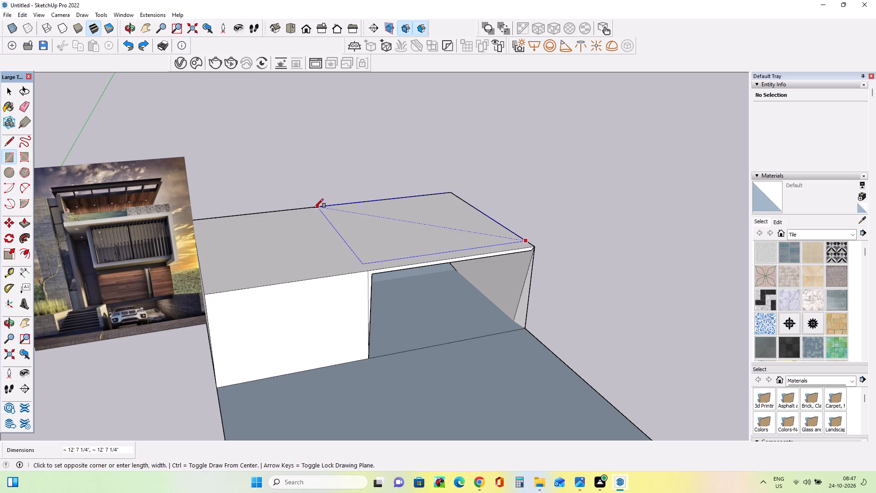
click(314, 208)
Push/Pull the rectangle above the garage upward 7' 4" to form an upper-storey block.
middle_drag(401, 226, 364, 271)
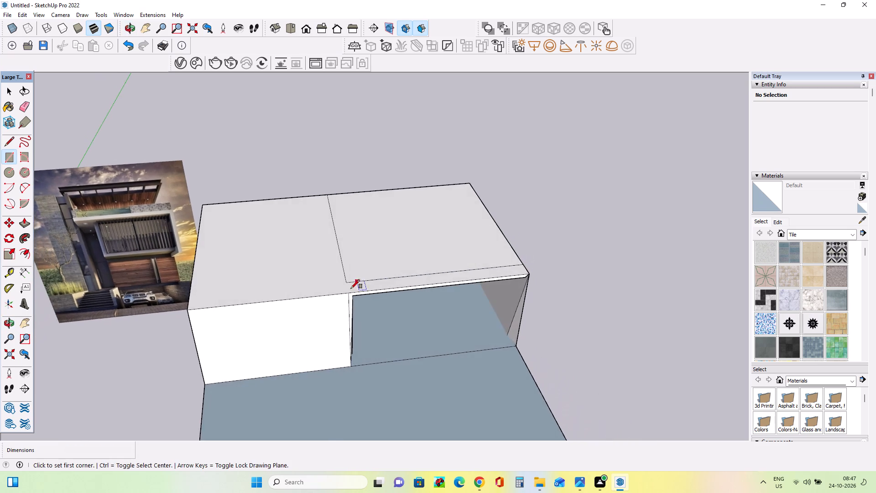
scroll(350, 290, up, 7)
scroll(349, 290, down, 8)
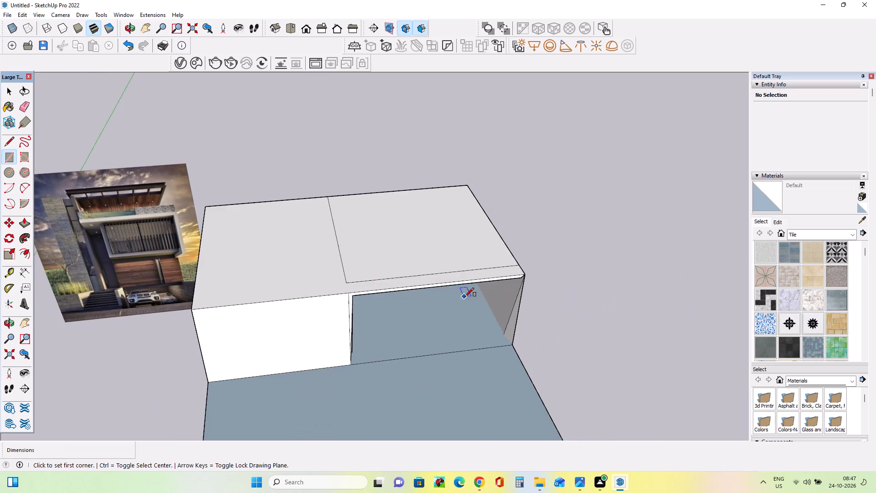
middle_drag(465, 297, 445, 285)
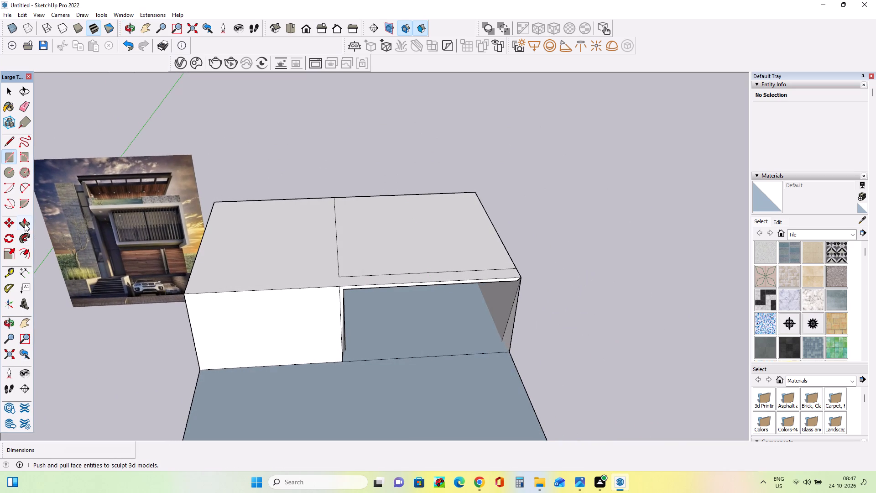
click(25, 224)
drag(391, 248, 412, 157)
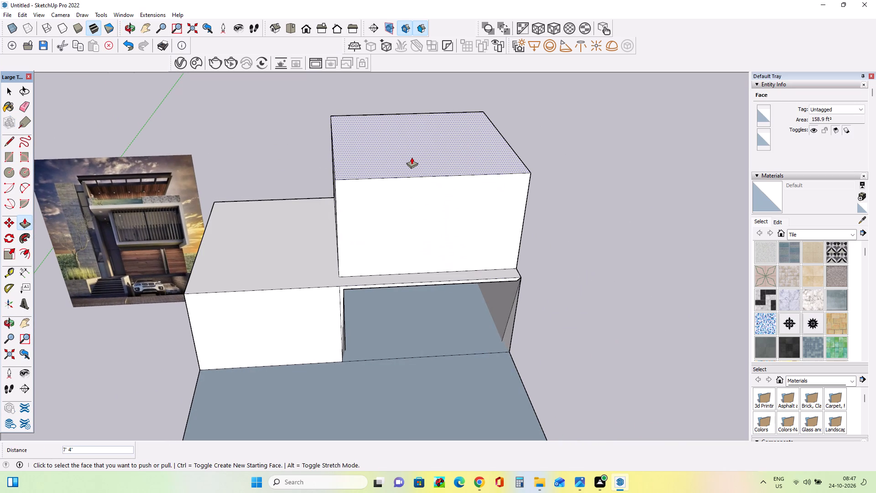
Raise the top of the upper-storey block by a further 5".
scroll(411, 156, down, 2)
middle_drag(410, 155, 419, 120)
scroll(419, 119, up, 2)
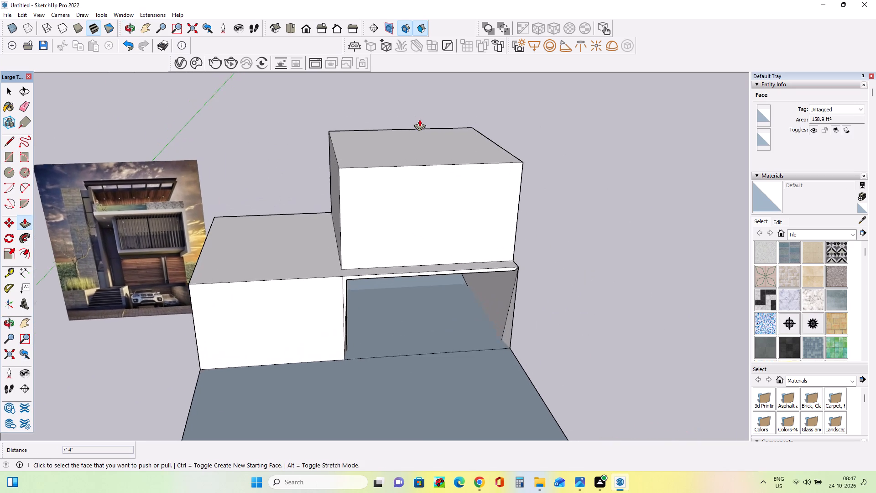
scroll(419, 119, up, 1)
middle_drag(517, 192, 476, 196)
scroll(398, 154, up, 3)
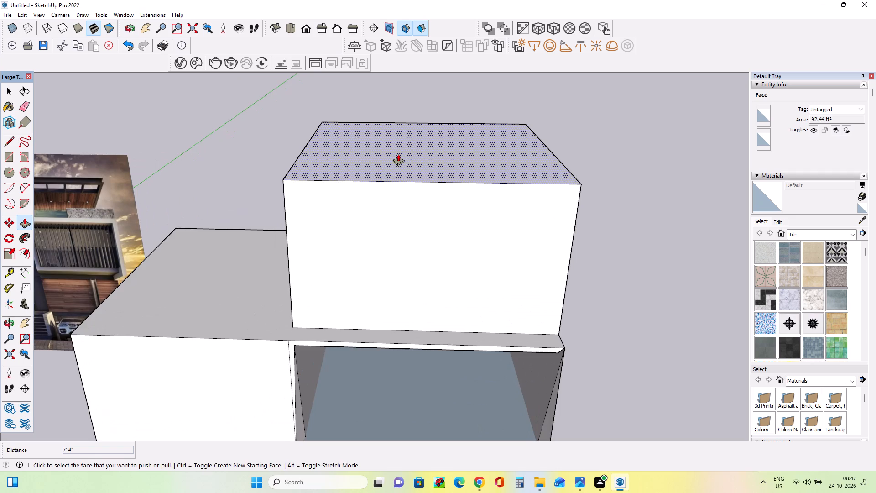
middle_drag(398, 154, 459, 166)
scroll(517, 166, down, 3)
middle_drag(460, 171, 447, 145)
scroll(447, 145, up, 2)
scroll(612, 210, down, 3)
middle_drag(612, 210, 610, 204)
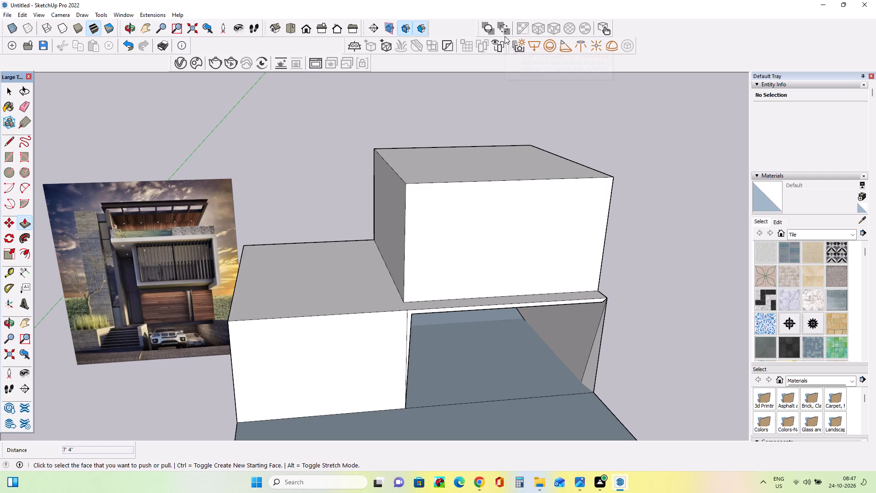
middle_drag(488, 150, 483, 100)
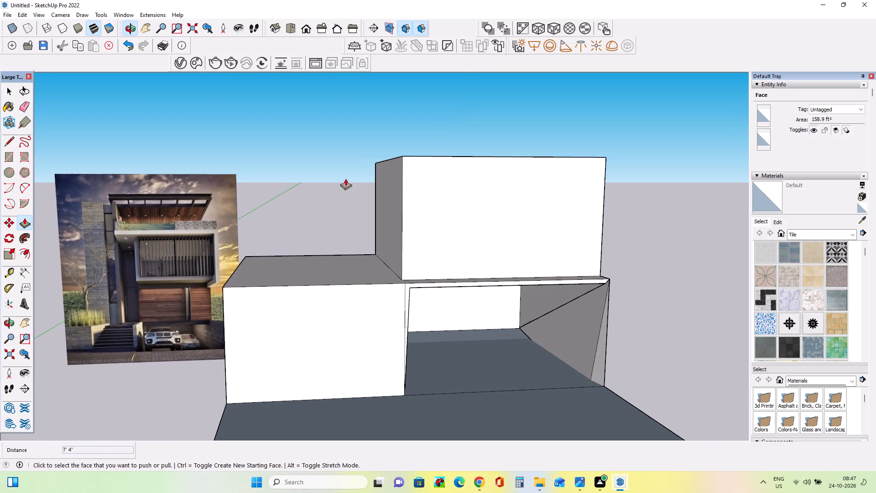
middle_drag(546, 186, 494, 272)
drag(506, 189, 506, 183)
Examine the timber wall and its vertical metal post above the garage in the reference image, and compare the model's proportions.
middle_drag(486, 218, 501, 190)
scroll(213, 307, up, 18)
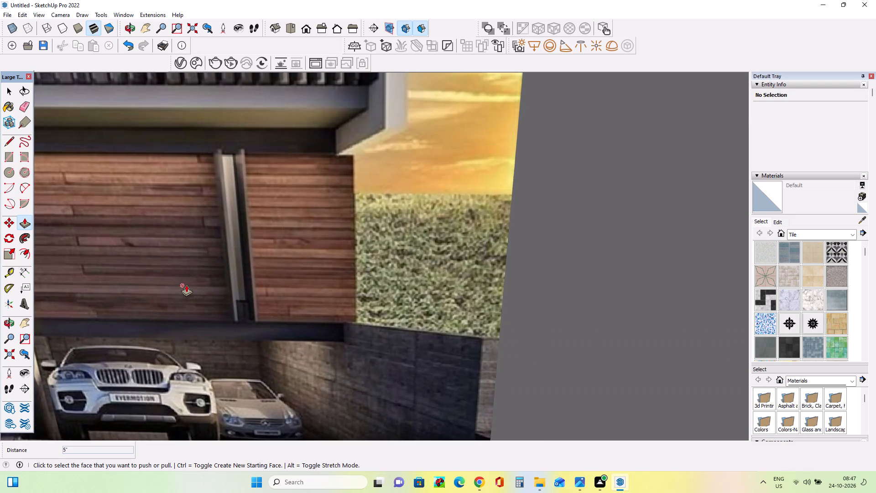
scroll(186, 285, down, 18)
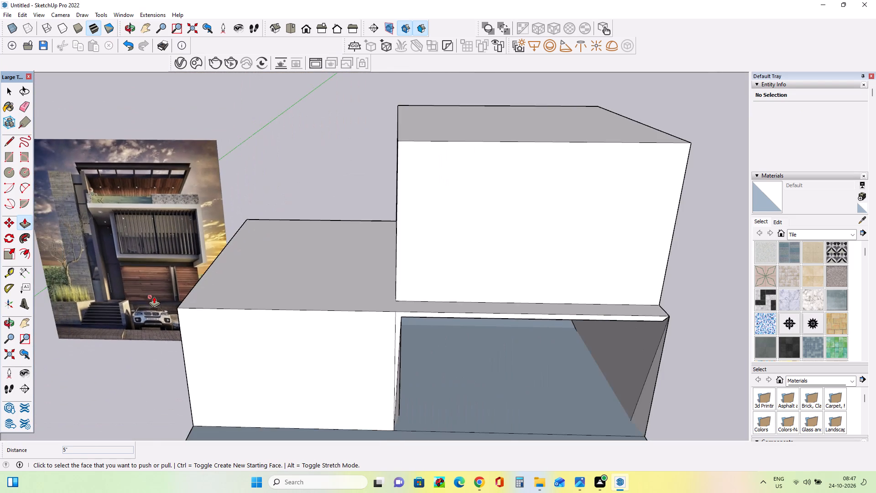
scroll(154, 296, down, 4)
middle_drag(390, 294, 395, 273)
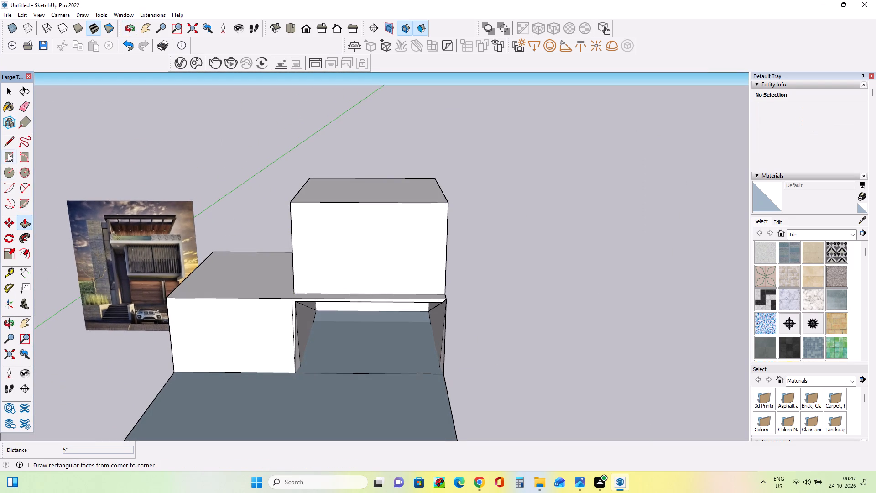
Draw a full-height vertical rectangle about 1' wide and 7' 9" tall on the upper block's front face, slightly off-centre toward the outer side.
click(8, 156)
middle_drag(417, 249, 428, 272)
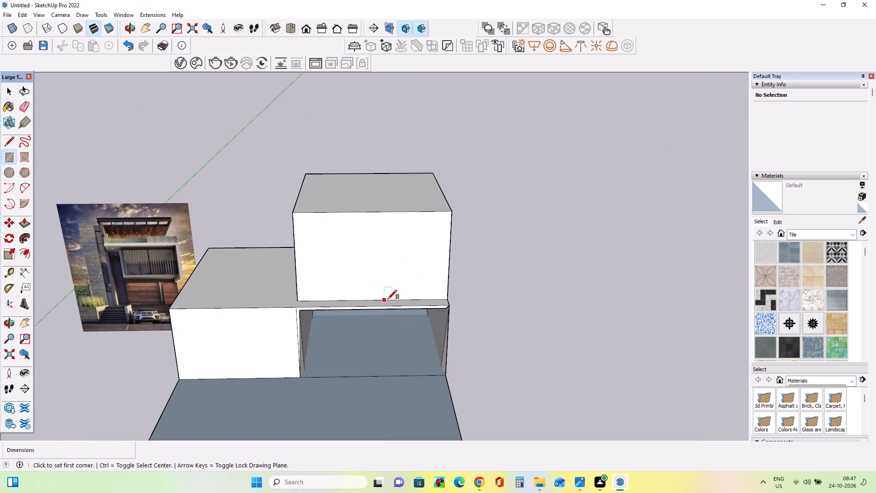
click(388, 302)
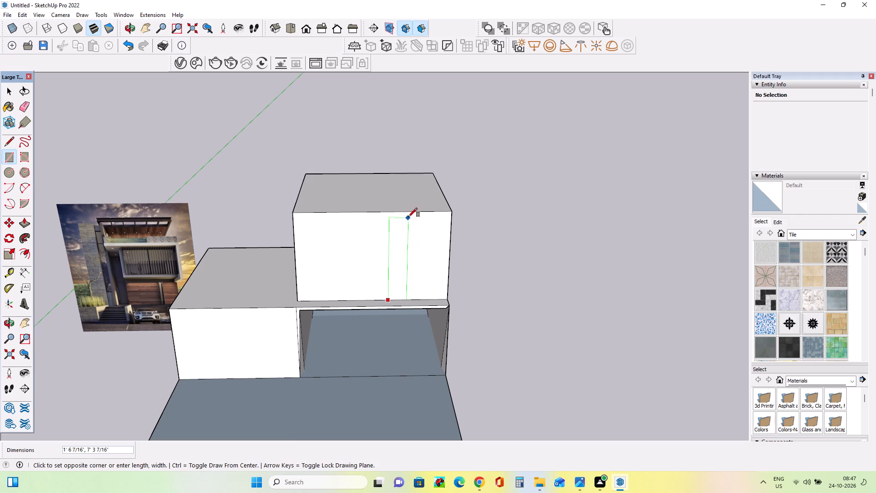
click(402, 213)
Draw a narrower full-height rectangle inside the vertical strip, leaving a thin band along each side.
middle_drag(436, 249, 443, 254)
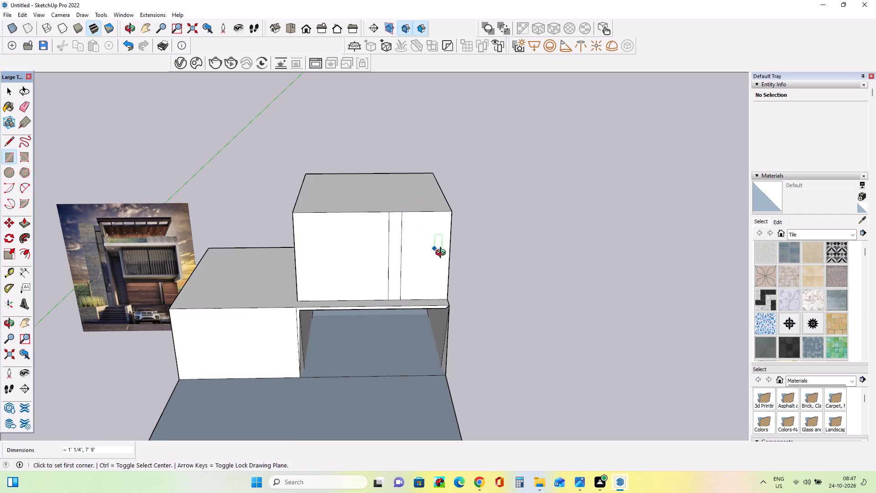
middle_drag(443, 254, 451, 258)
scroll(374, 289, up, 3)
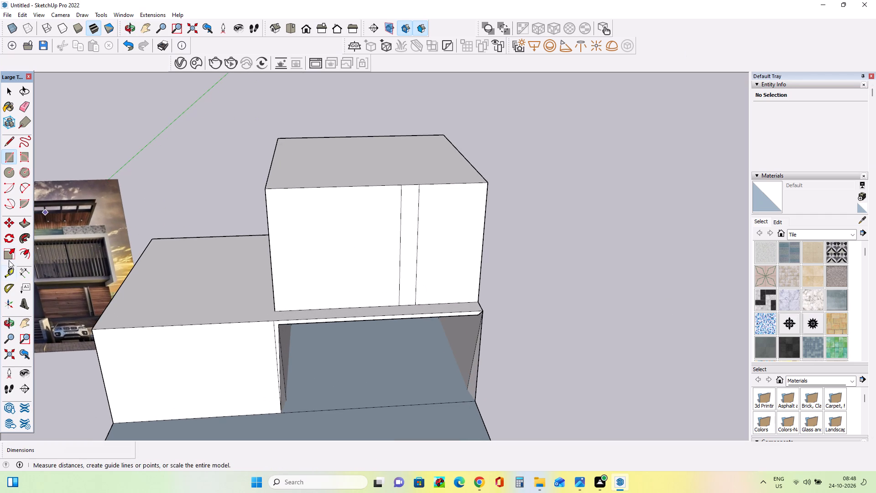
click(7, 160)
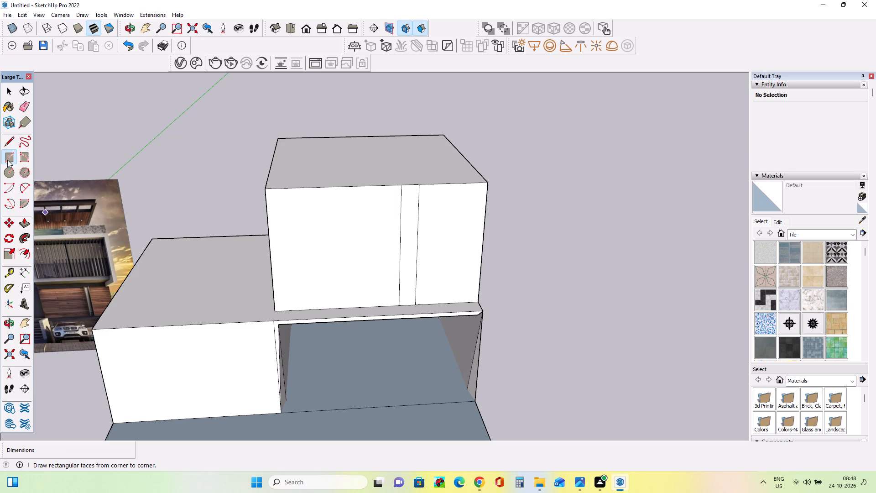
scroll(413, 188, up, 3)
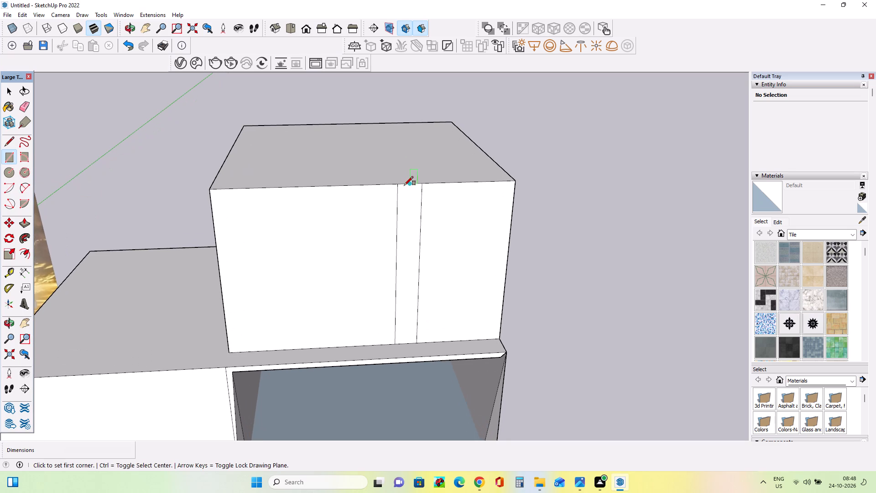
click(404, 185)
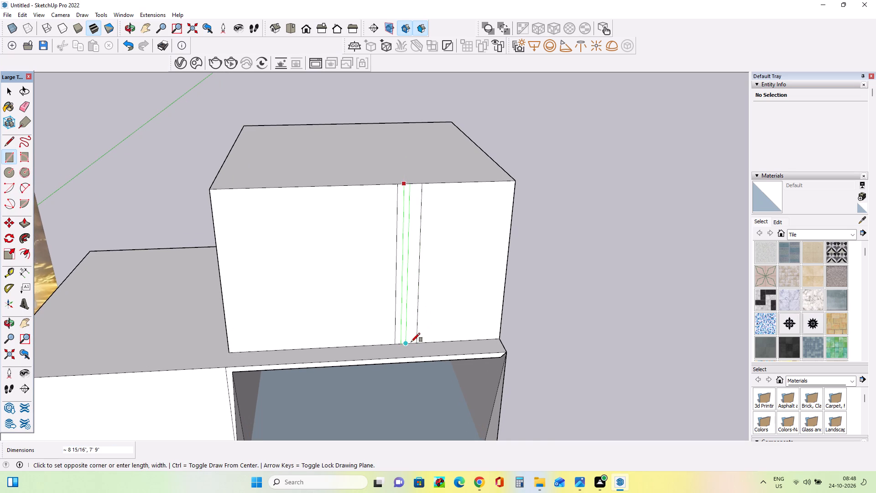
scroll(411, 342, up, 4)
click(413, 341)
Shape the post with Push/Pull, pulling its two thin side bands outward and sinking the middle band about 1 7/8".
middle_click(413, 351)
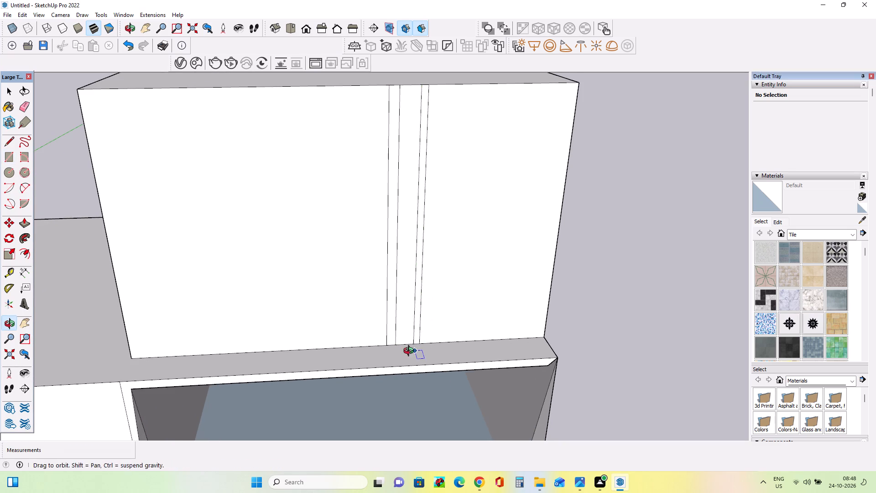
click(26, 221)
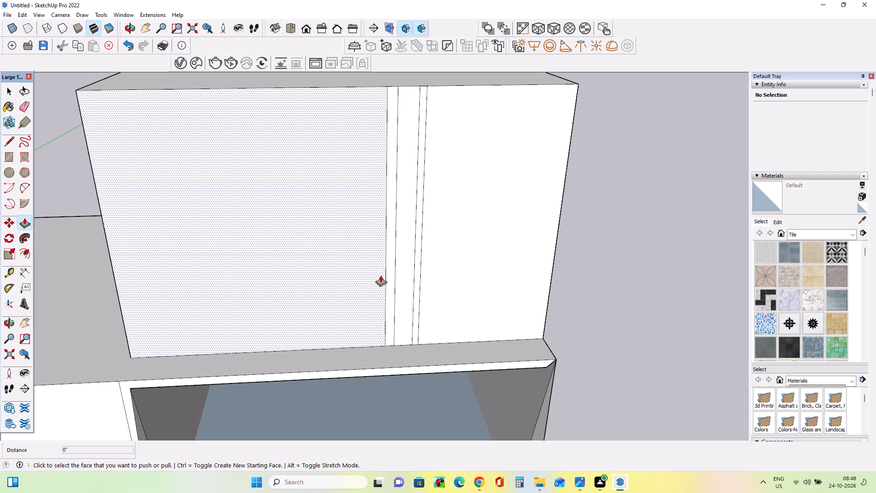
click(389, 277)
drag(416, 295, 397, 304)
middle_drag(433, 315, 375, 339)
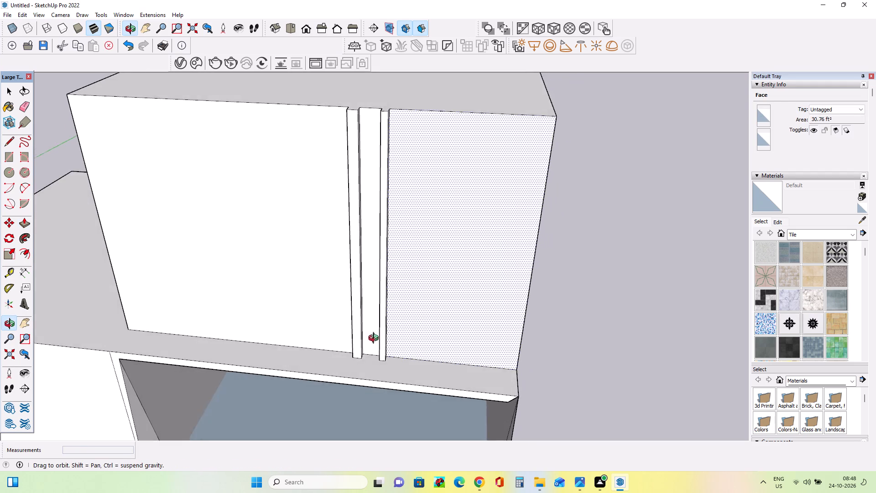
middle_drag(375, 339, 356, 351)
click(357, 299)
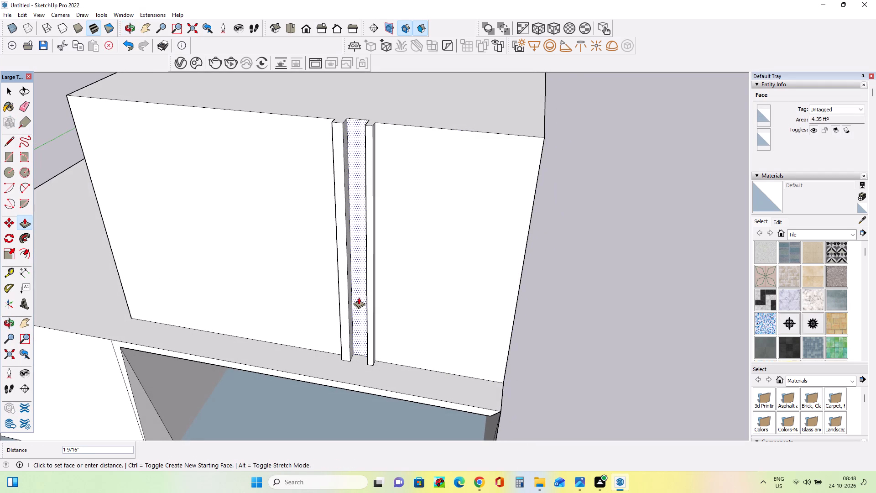
Compare the modelled post with the metal post on the timber wall in the reference image.
middle_drag(428, 274, 486, 270)
scroll(486, 270, down, 7)
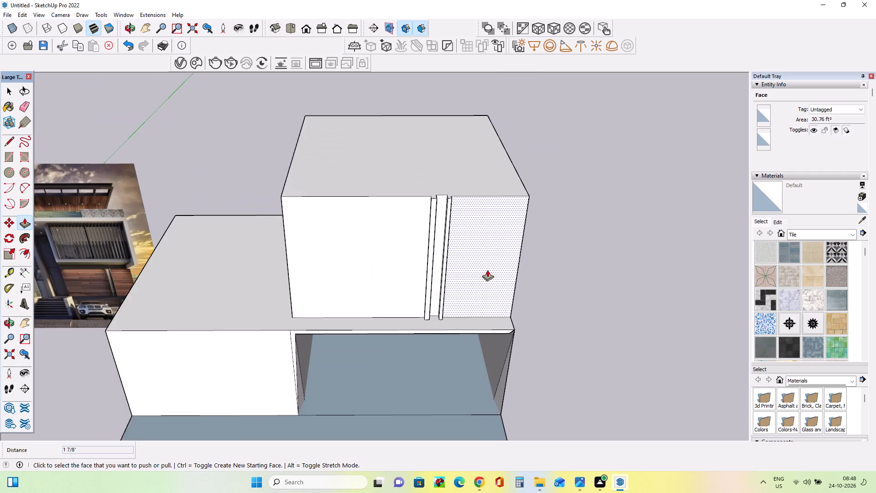
scroll(487, 270, down, 4)
scroll(186, 310, up, 5)
scroll(213, 273, up, 13)
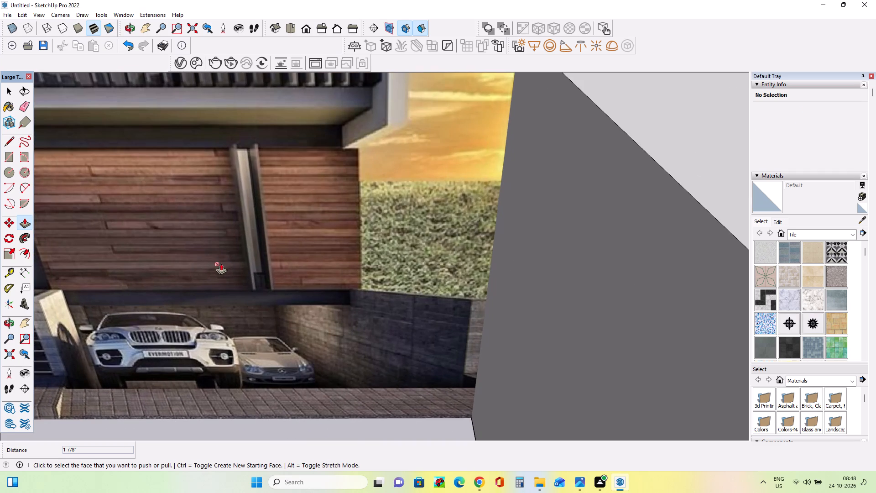
middle_drag(198, 262, 193, 263)
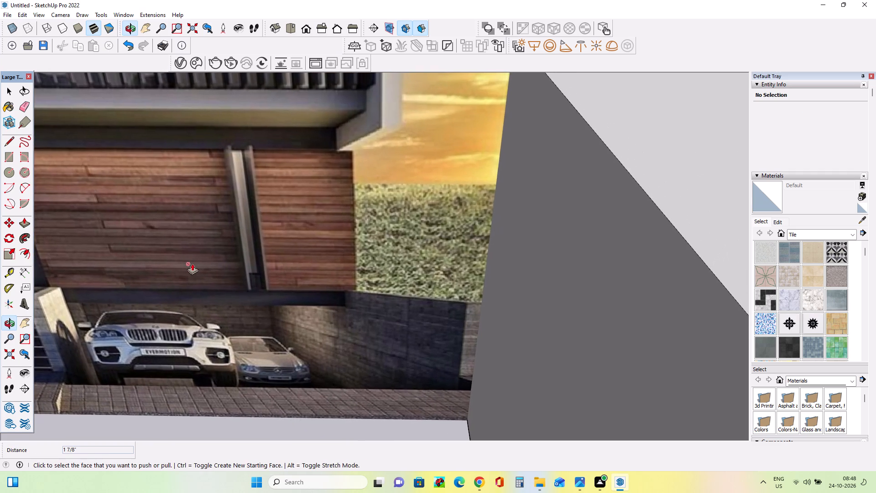
Adjust the thickness of the post's two thin side bands with Push/Pull on their inner side faces.
scroll(191, 262, down, 4)
scroll(190, 261, down, 18)
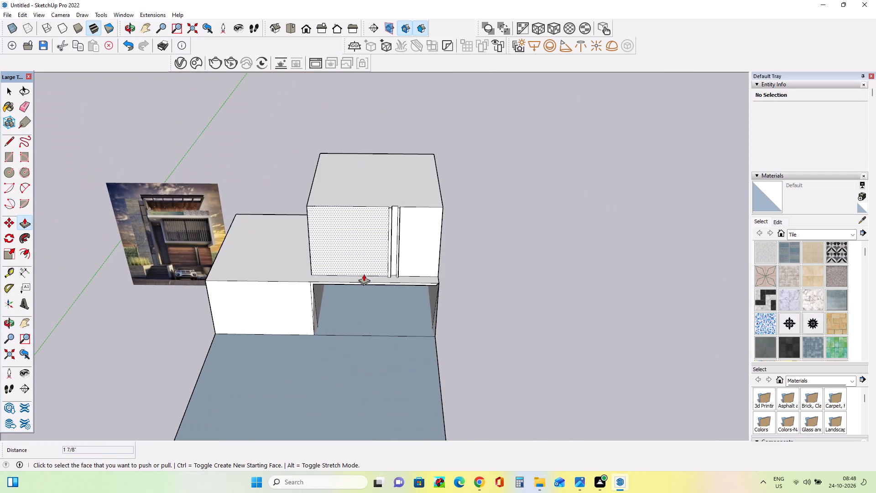
middle_drag(364, 273, 347, 236)
scroll(377, 221, up, 13)
middle_drag(452, 260, 400, 273)
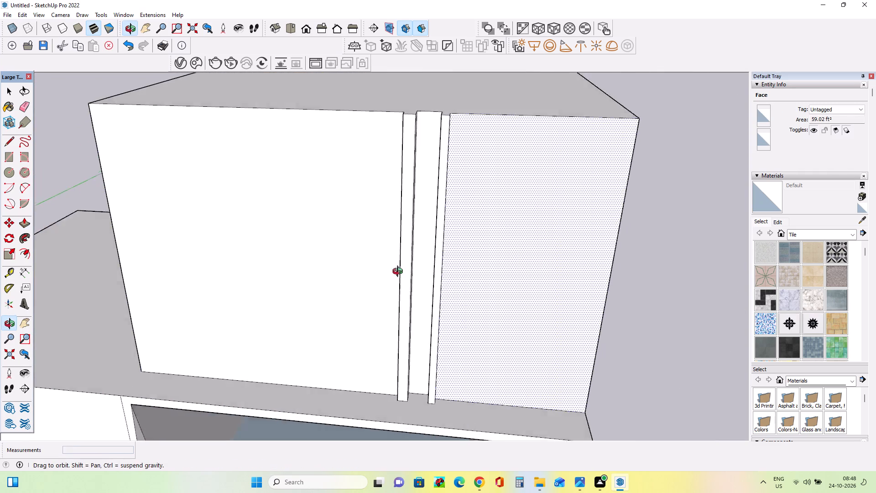
middle_drag(400, 273, 323, 288)
drag(364, 287, 358, 285)
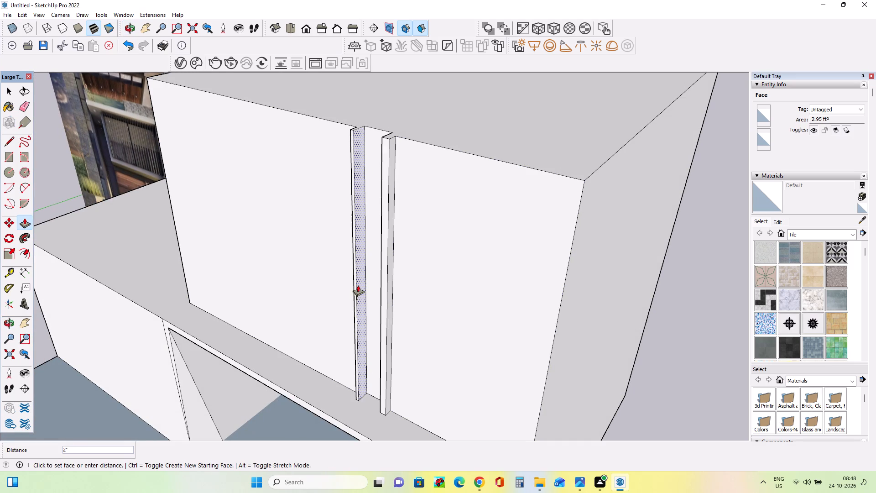
drag(358, 285, 359, 286)
middle_drag(277, 299, 299, 305)
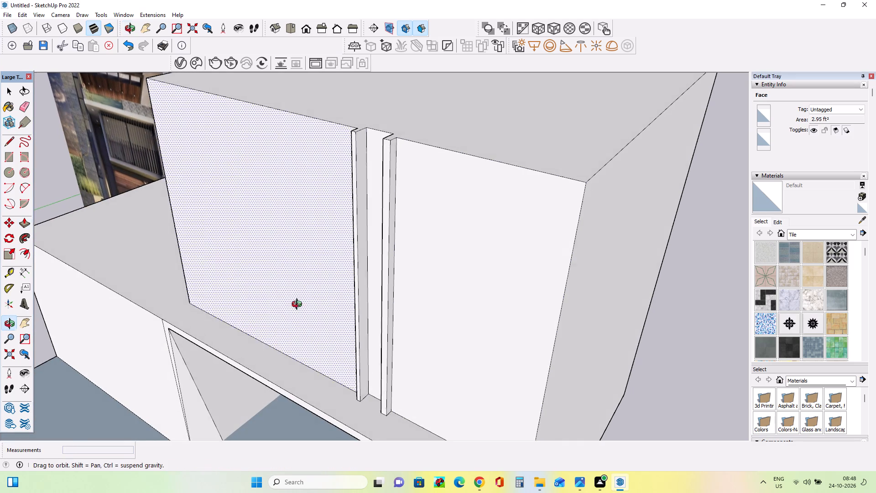
middle_drag(299, 305, 524, 282)
scroll(528, 267, up, 4)
drag(534, 274, 535, 274)
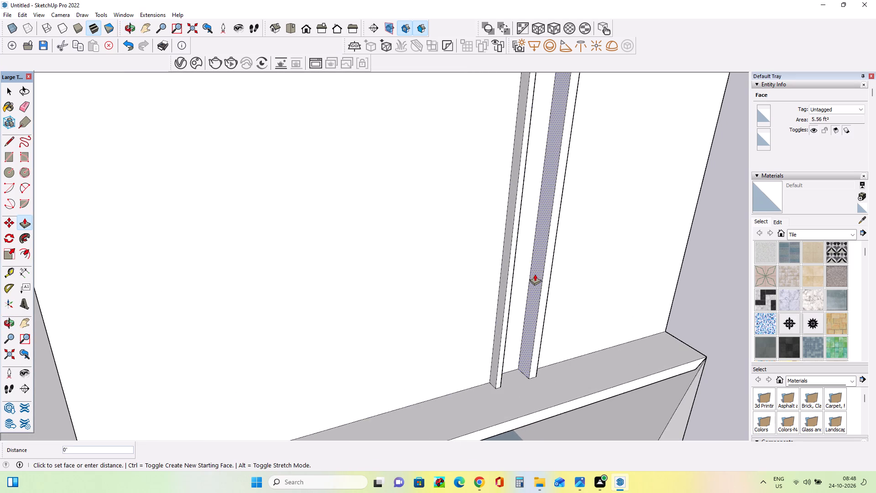
drag(535, 274, 539, 272)
Readjust the recess of the post's middle band with Push/Pull, moving its face about 2 3/8" in the last adjustment.
middle_drag(512, 299, 296, 306)
drag(371, 340, 372, 335)
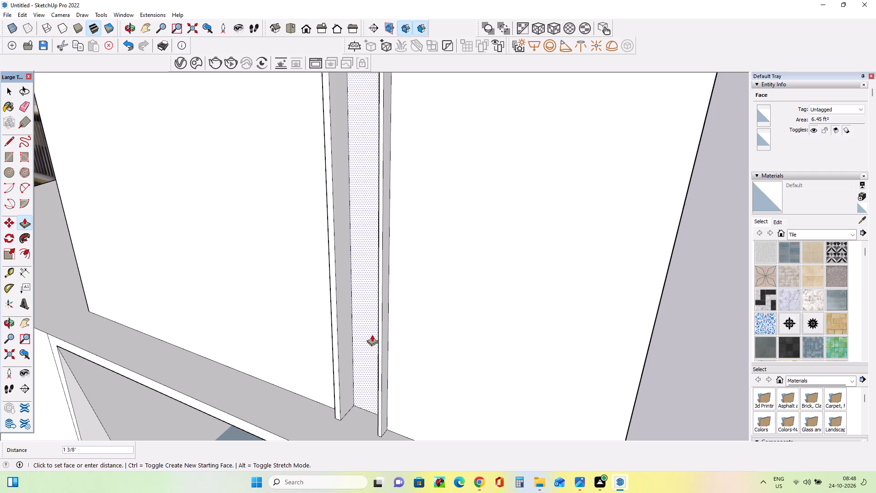
drag(372, 335, 364, 341)
drag(364, 347, 369, 341)
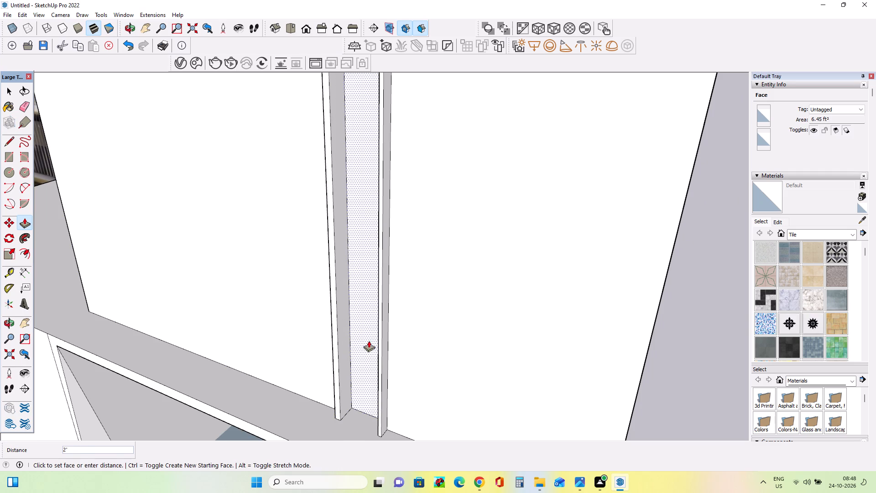
drag(369, 341, 368, 341)
Review the reshaped post and the proportions of the upper block in the whole model beside the reference image.
scroll(265, 341, down, 3)
middle_drag(275, 343, 354, 366)
scroll(354, 366, down, 3)
middle_drag(381, 344, 437, 322)
scroll(437, 325, down, 8)
middle_drag(346, 316, 351, 267)
scroll(341, 293, up, 2)
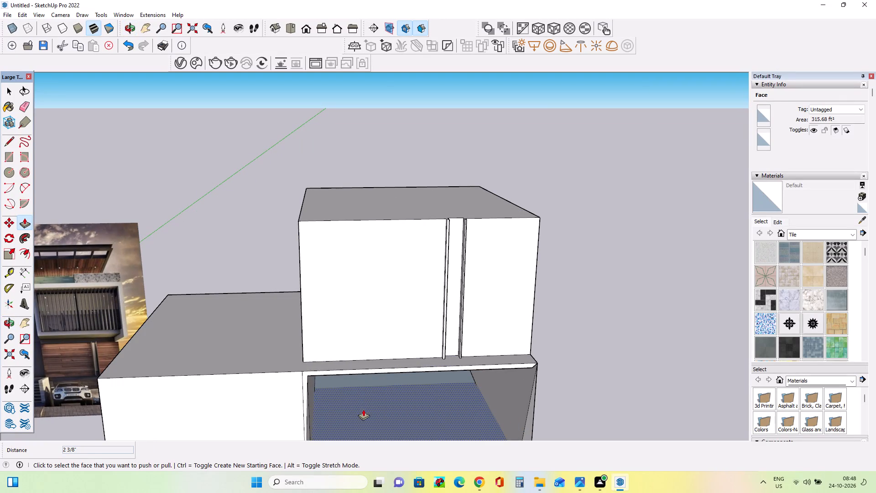
scroll(552, 306, down, 6)
middle_drag(556, 306, 552, 315)
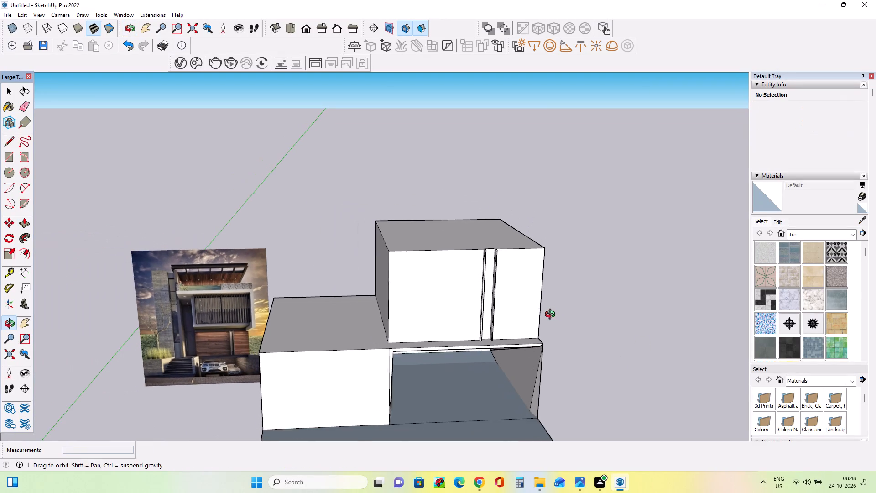
middle_drag(552, 315, 550, 320)
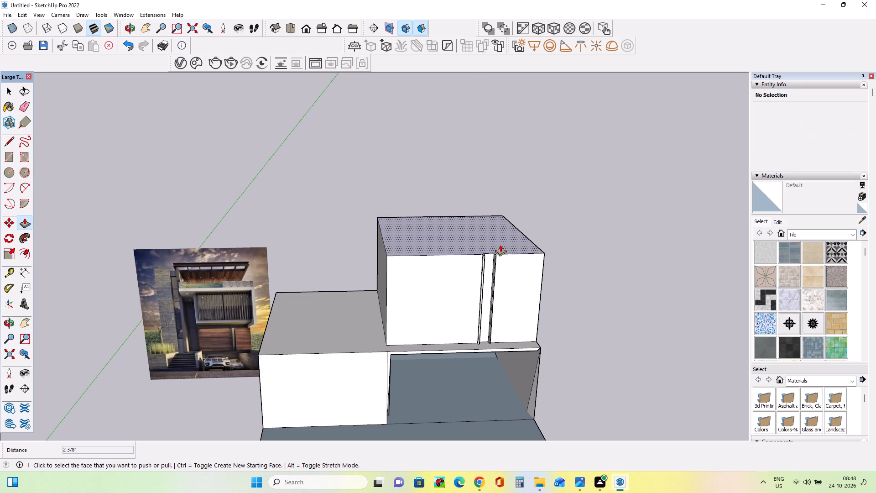
middle_click(471, 243)
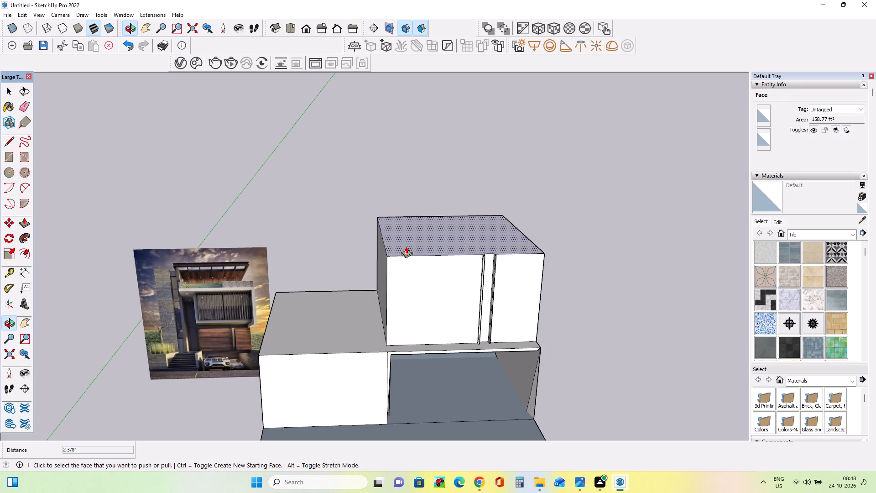
Examine the timber wall, its metal post and the slatted balcony volume above it in the reference image.
scroll(253, 323, up, 4)
scroll(191, 370, up, 11)
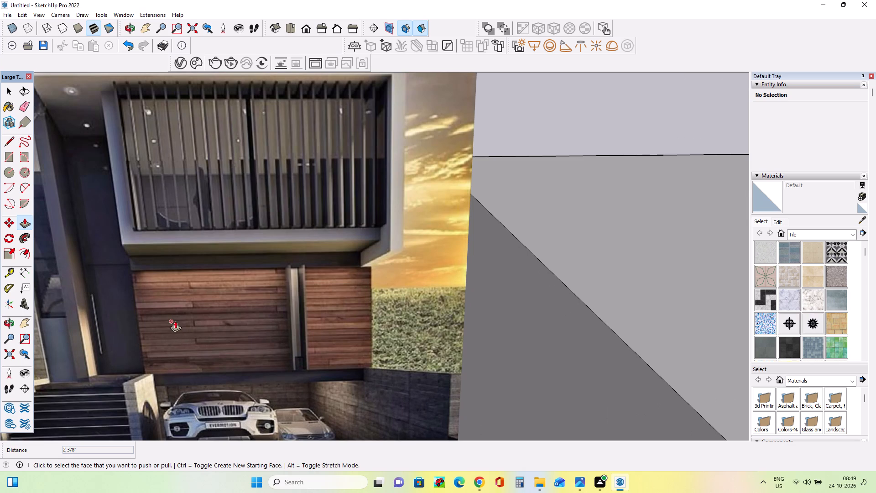
scroll(175, 314, down, 7)
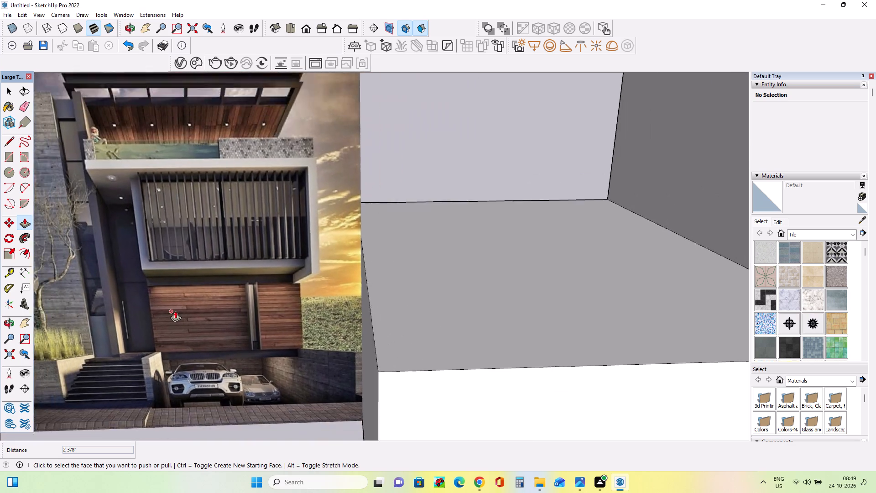
scroll(175, 311, down, 9)
middle_drag(375, 277, 379, 303)
scroll(193, 318, up, 17)
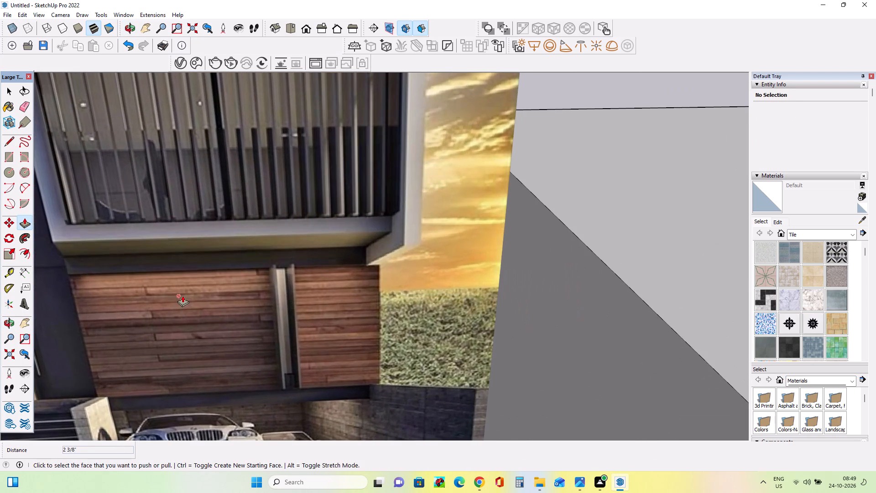
scroll(182, 295, down, 5)
scroll(182, 295, down, 16)
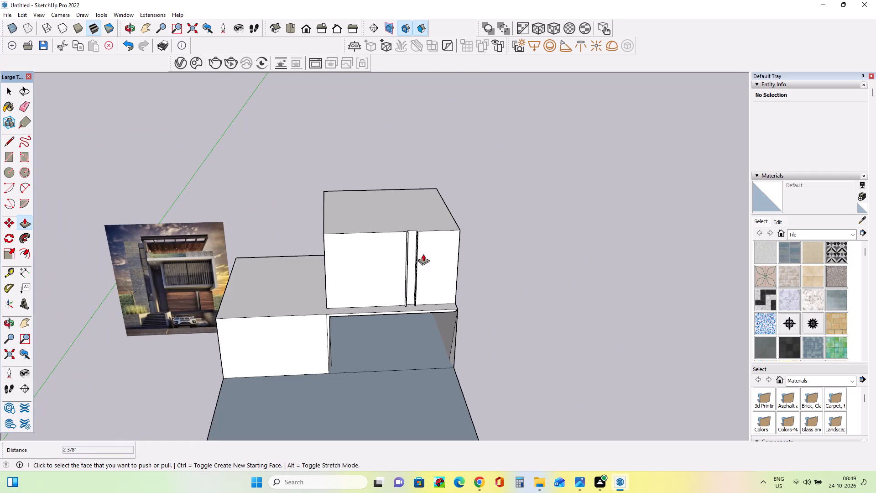
Start the Rectangle tool for the next part of the upper block.
middle_drag(430, 271, 434, 286)
click(7, 160)
middle_drag(459, 202, 464, 237)
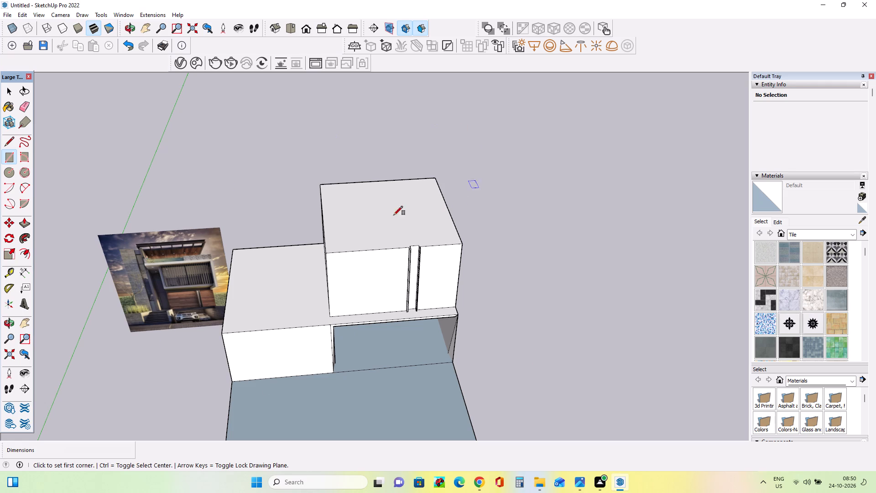
middle_drag(357, 295, 381, 220)
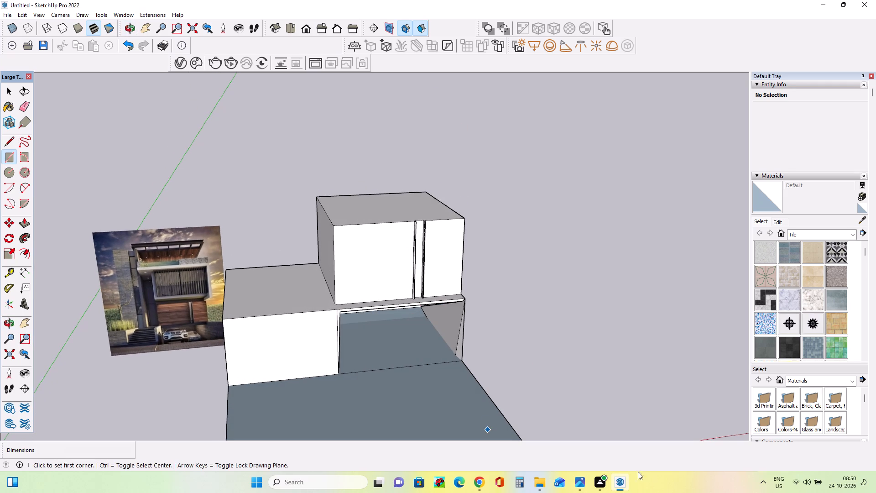
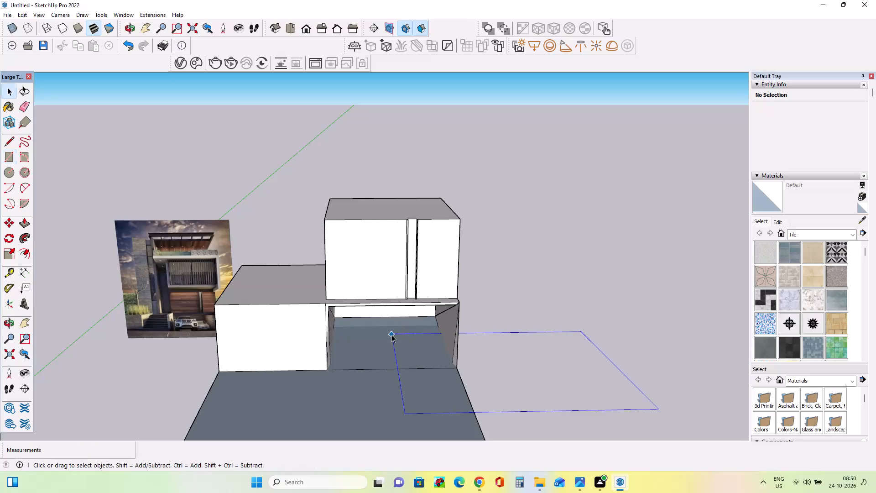
Draw a full-width rectangle over the rear part of the upper block's roof and raise it about 11 5/8" with Push/Pull.
middle_drag(391, 335, 426, 315)
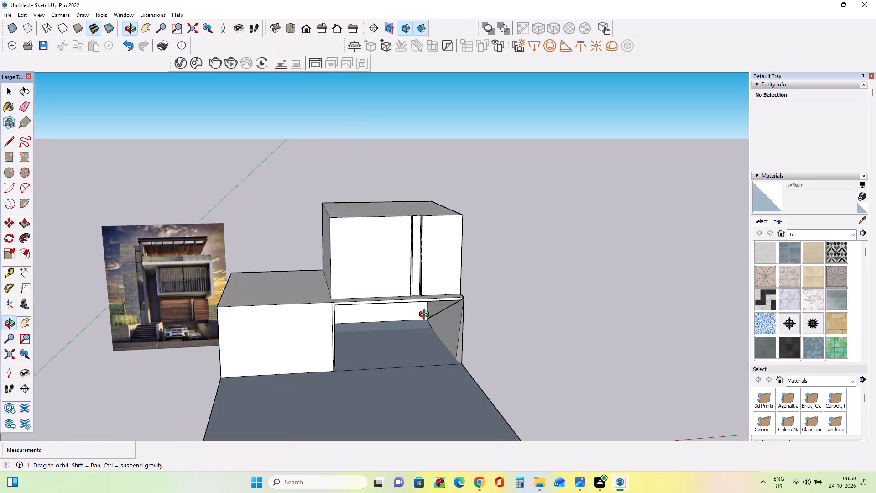
middle_drag(426, 315, 413, 314)
scroll(228, 351, up, 4)
middle_drag(317, 325, 335, 327)
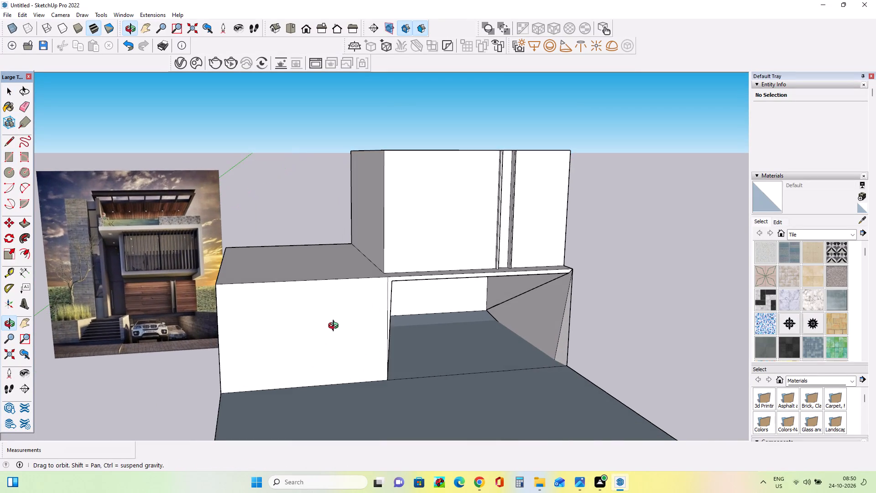
middle_drag(335, 327, 341, 337)
middle_drag(384, 326, 376, 376)
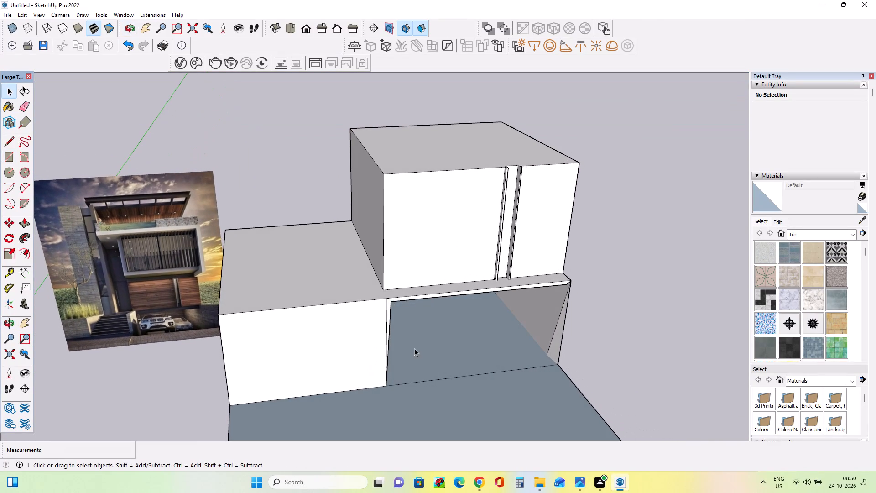
middle_drag(413, 362, 406, 393)
scroll(406, 393, down, 5)
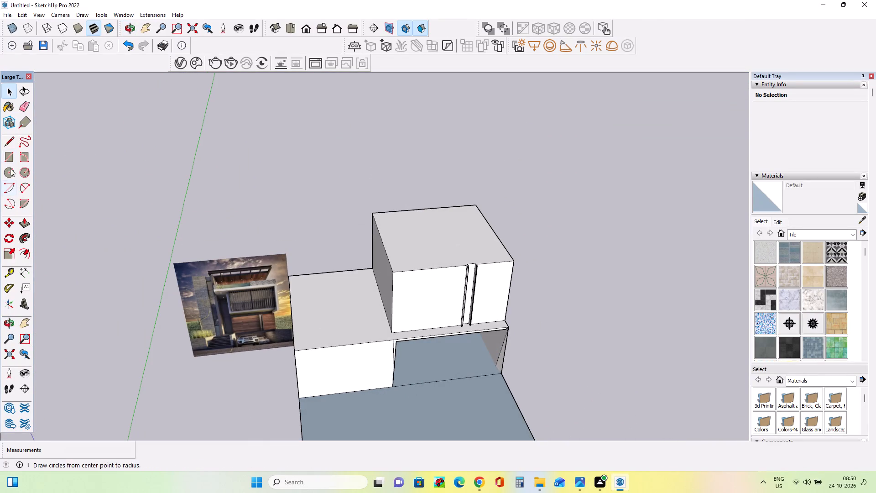
click(12, 159)
middle_drag(409, 220, 409, 235)
middle_click(417, 264)
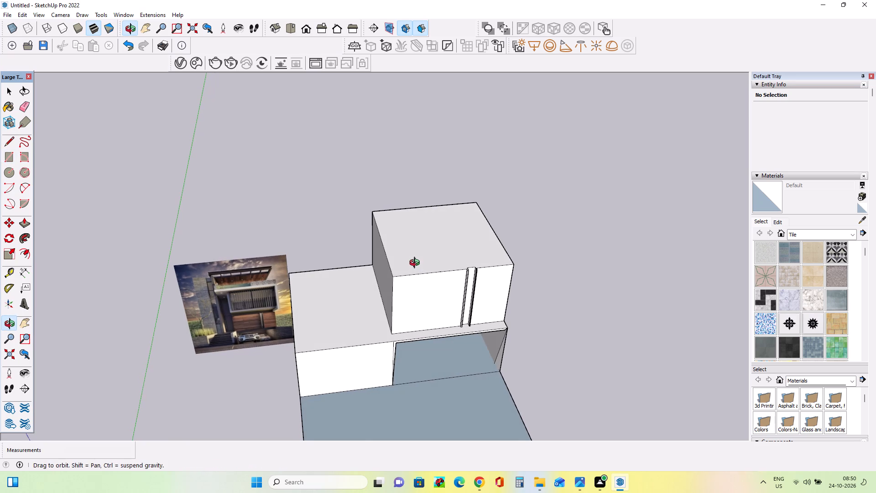
click(382, 237)
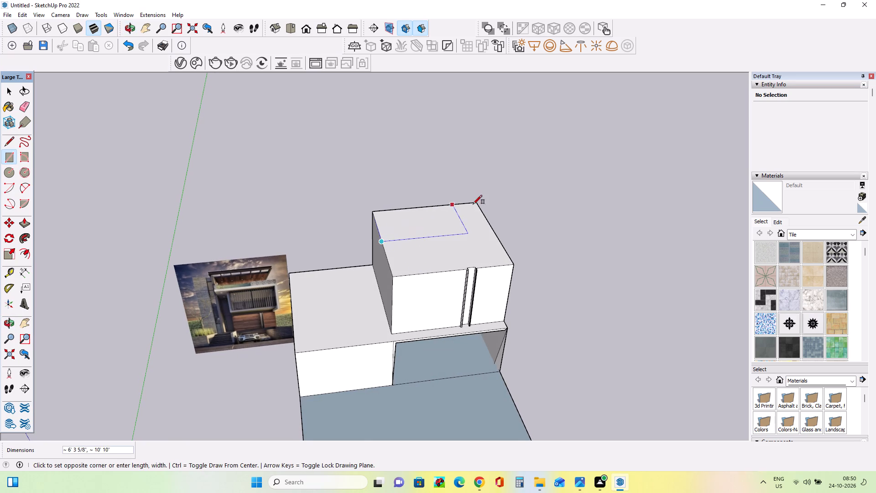
click(478, 204)
middle_drag(496, 247, 495, 261)
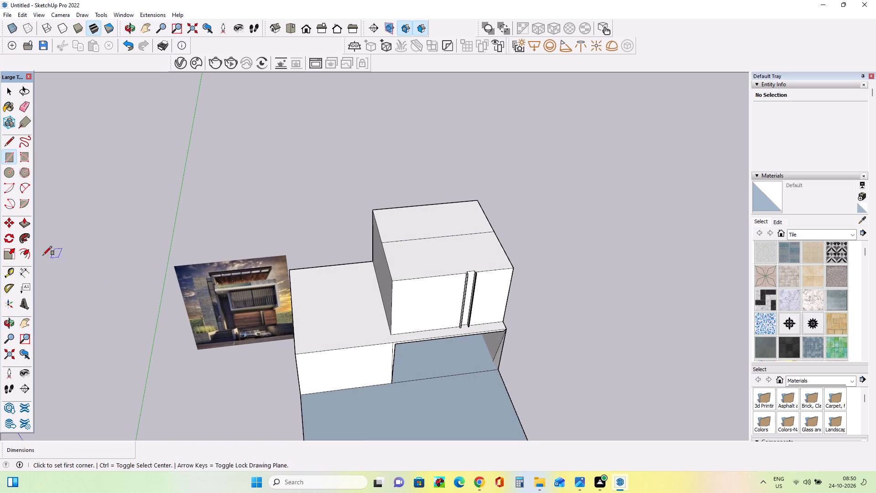
click(24, 219)
drag(417, 226, 422, 219)
Check the reference facade and push the raised roof step's front face forward about 1' 1 5/16".
scroll(237, 310, up, 4)
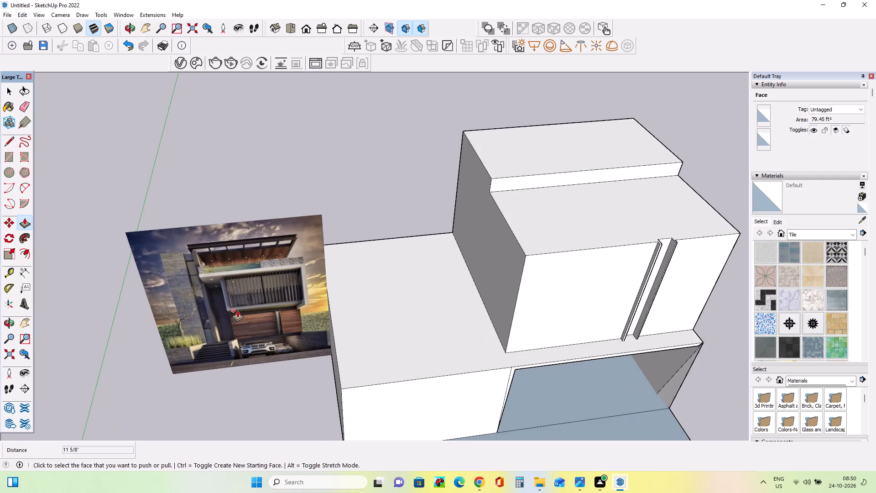
scroll(237, 310, up, 13)
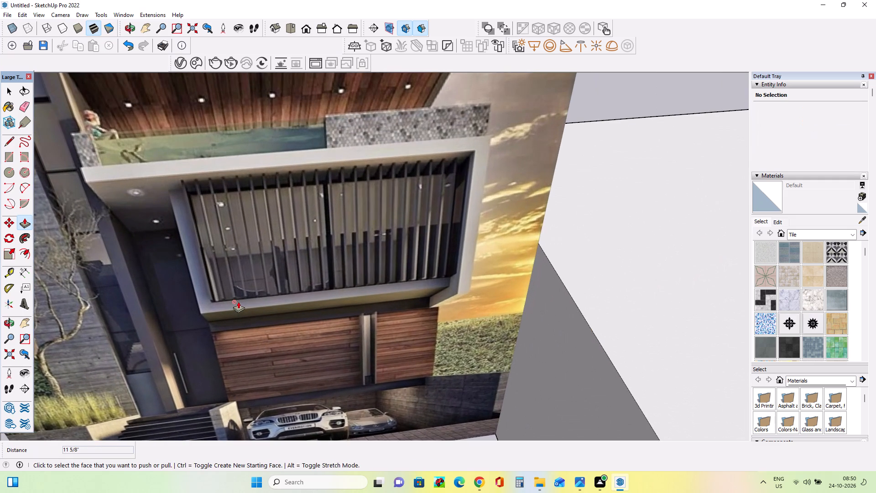
scroll(238, 301, down, 19)
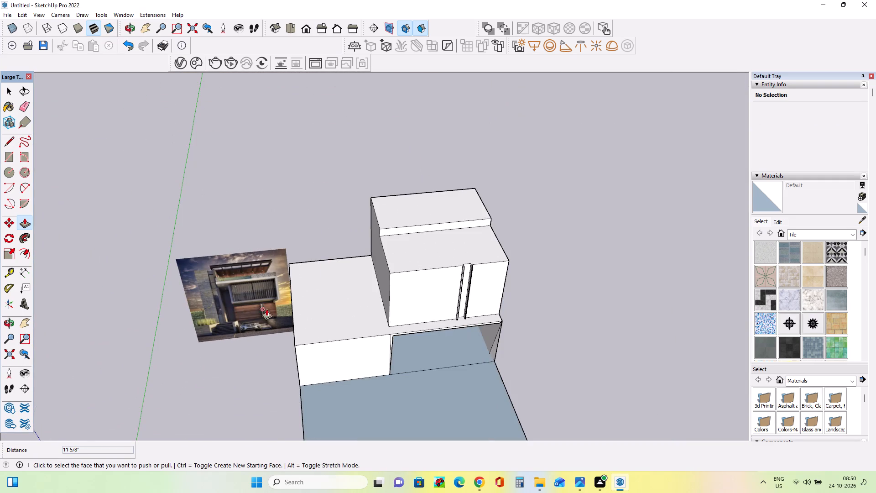
middle_drag(447, 300, 401, 268)
scroll(429, 226, down, 1)
scroll(429, 226, up, 2)
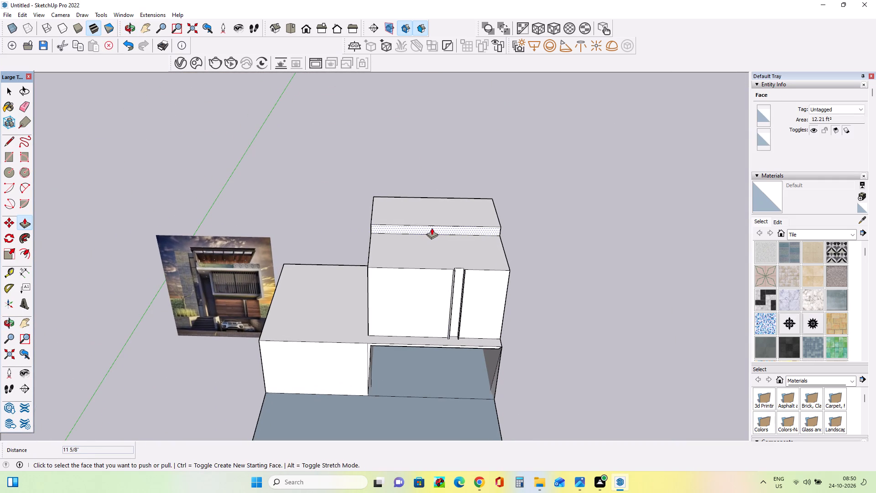
drag(432, 228, 433, 233)
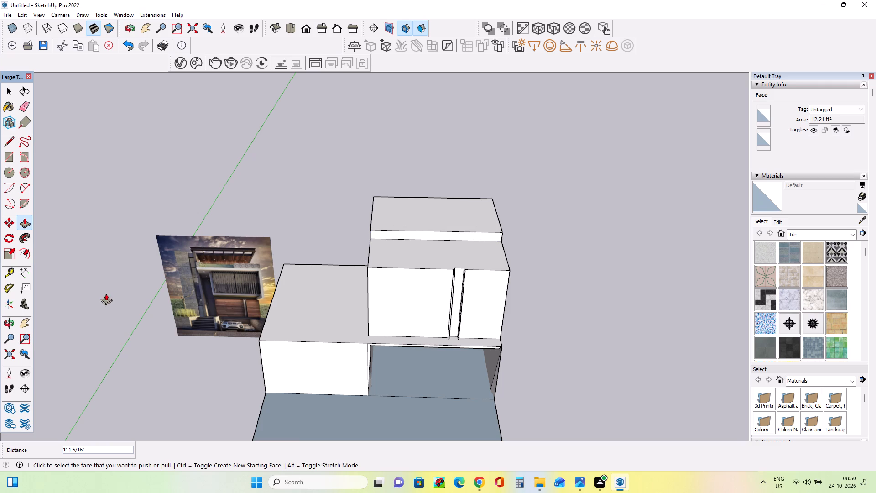
Draw a narrow rectangle about 5' 2 5/16" by 9" on the lower front roof, along the outer edge nearest the post.
click(7, 155)
scroll(468, 253, up, 5)
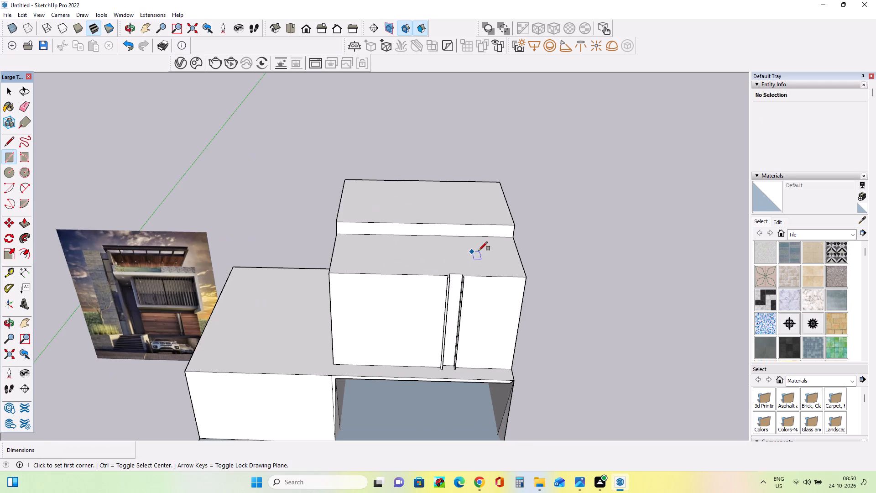
scroll(479, 251, up, 2)
click(528, 228)
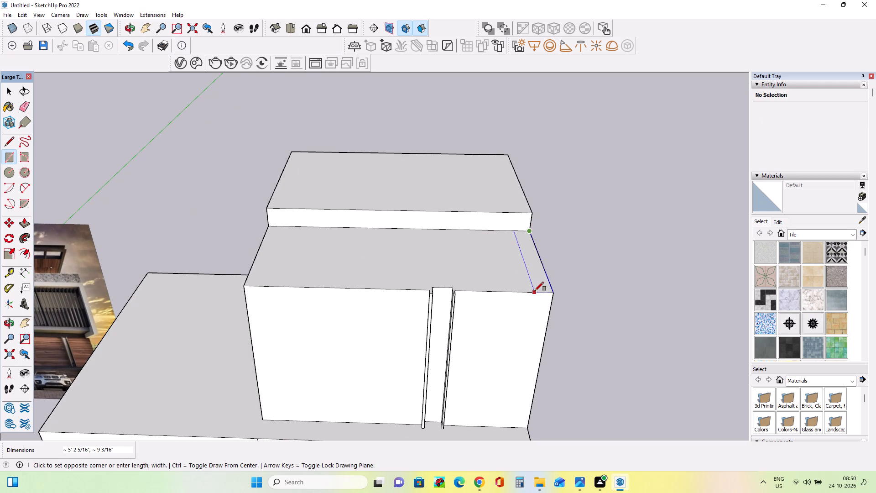
click(535, 292)
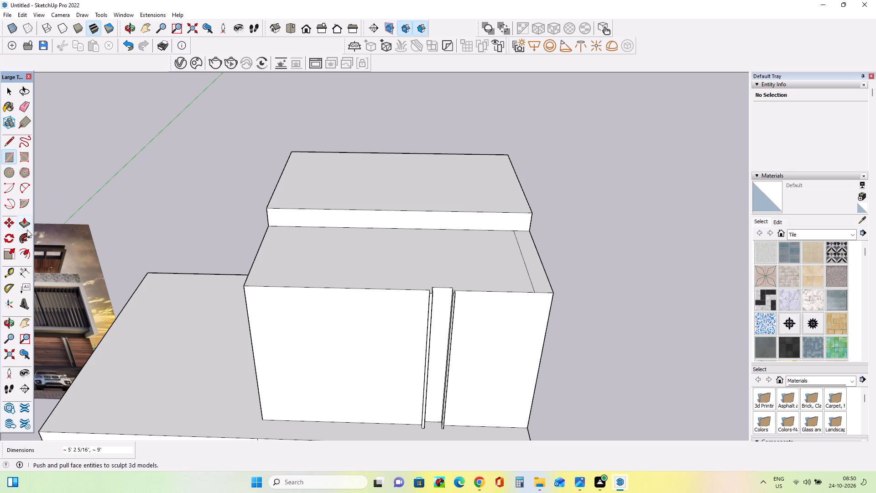
Lower the raised rear part of the roof by about 3 1/8" with Push/Pull.
click(28, 222)
drag(430, 183, 430, 187)
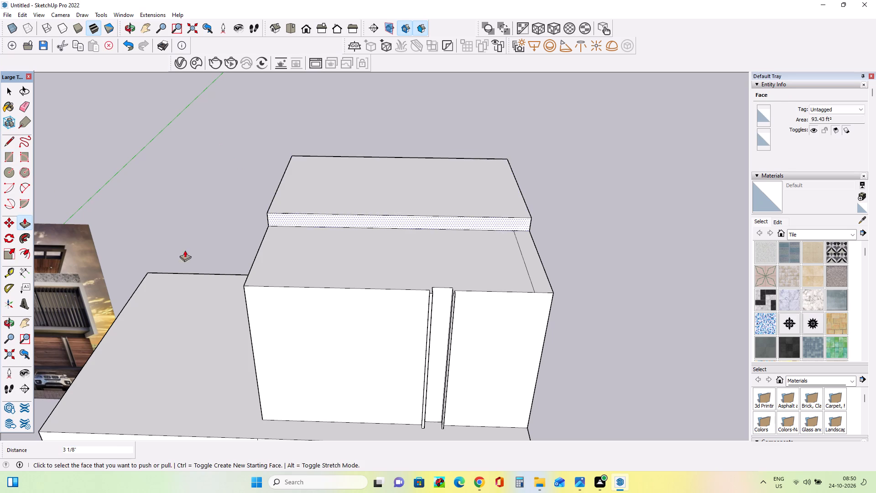
Raise the narrow edge strip into a parapet with successive Push/Pull moves of about 8 1/2", 3 7/8" and 2 13/16".
drag(540, 267, 539, 261)
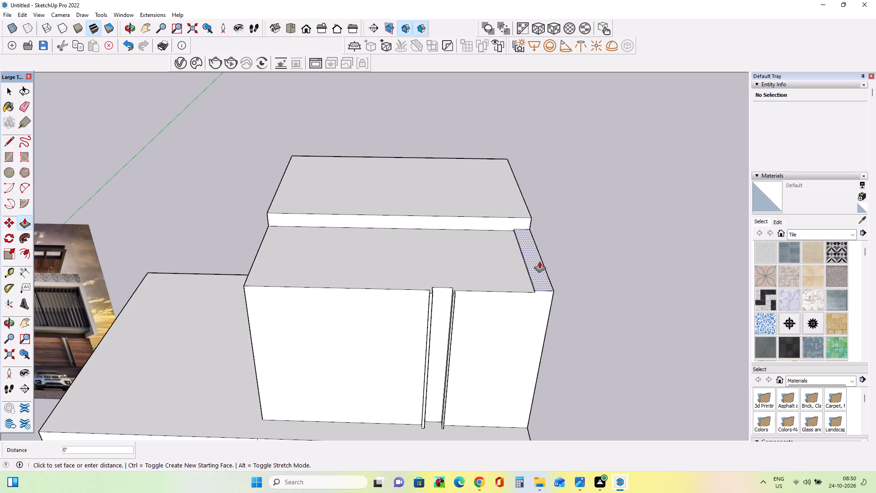
drag(539, 261, 549, 229)
middle_drag(511, 234, 714, 261)
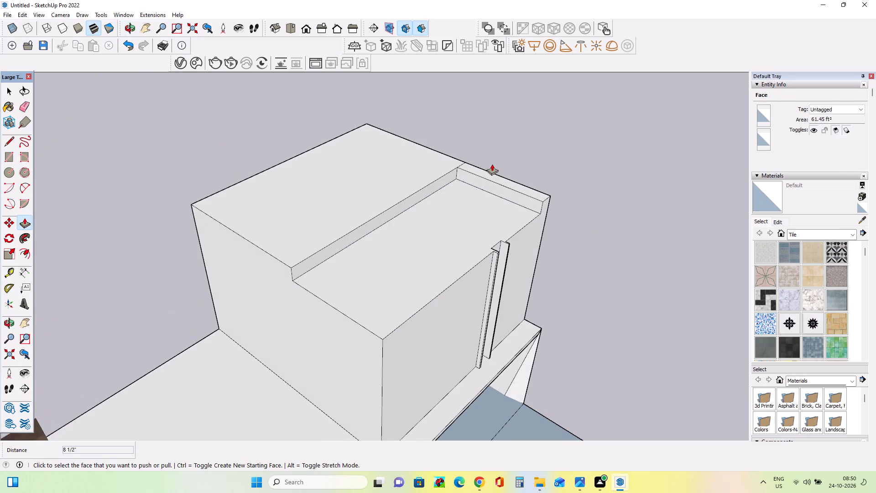
drag(491, 174, 491, 169)
middle_drag(397, 197, 523, 217)
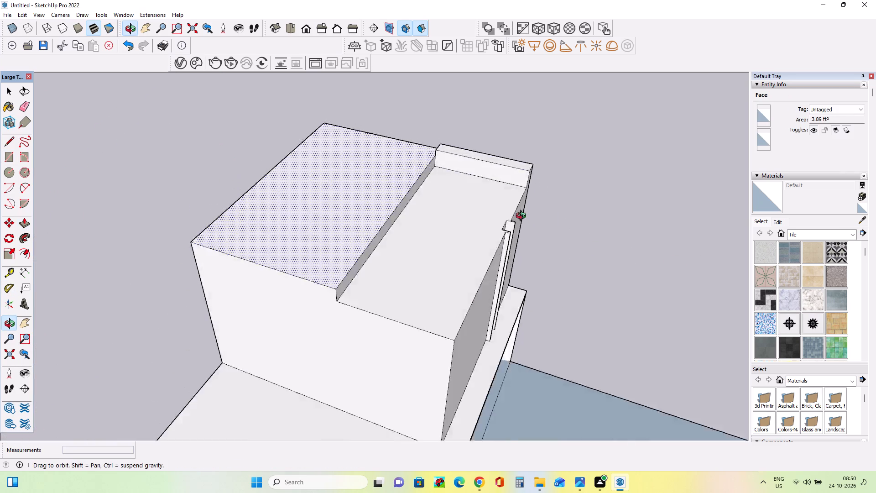
middle_drag(523, 217, 780, 152)
middle_drag(365, 194, 534, 199)
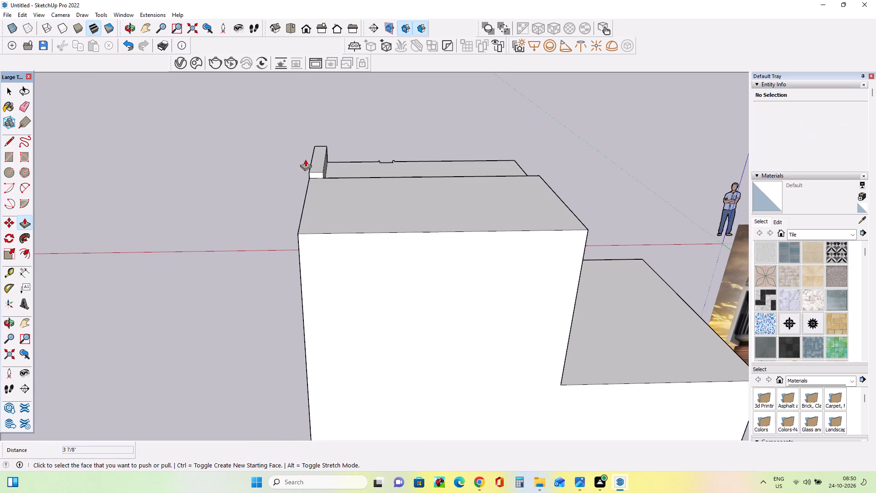
drag(311, 167, 312, 163)
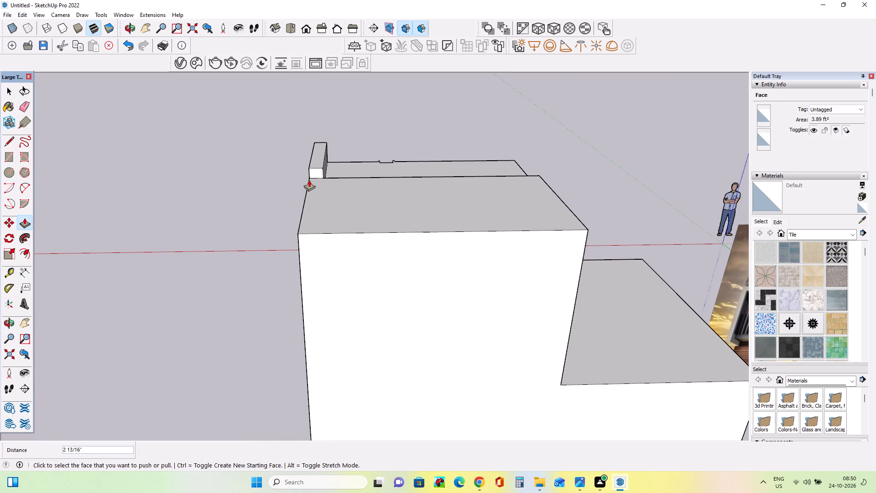
Extend the parapet's rear end about 7' 4 15/16" along the roof to the back of the upper block.
drag(312, 172, 307, 232)
Raise the top of the full-length parapet about 2' 5 13/16" to form a tall side wall.
middle_drag(454, 251, 0, 273)
middle_drag(510, 262, 286, 319)
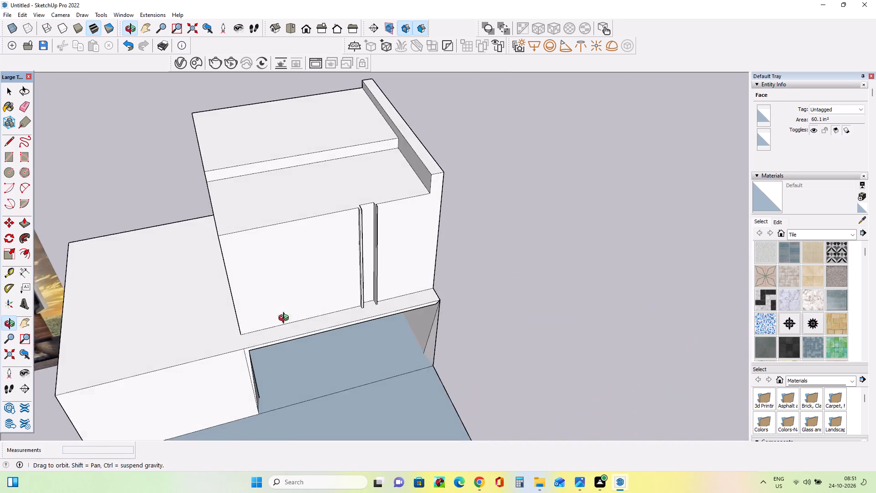
middle_drag(286, 319, 290, 315)
scroll(373, 151, up, 7)
scroll(467, 184, down, 9)
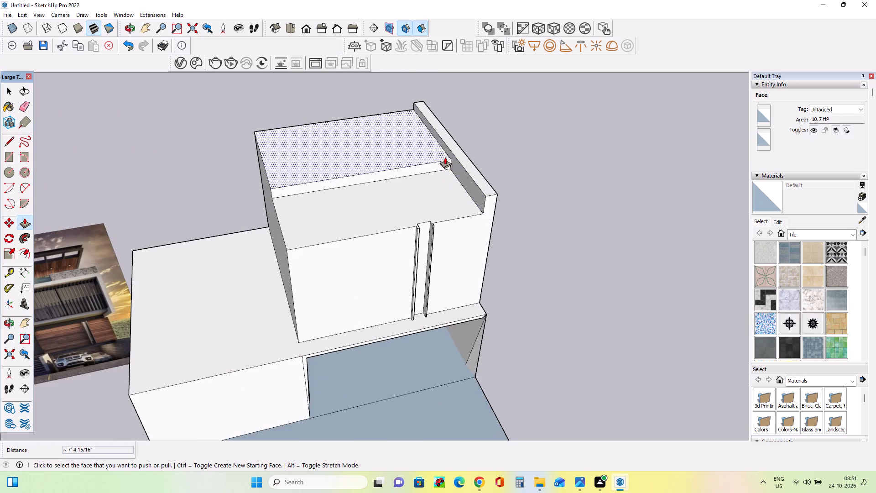
middle_drag(446, 153, 468, 110)
scroll(391, 150, up, 4)
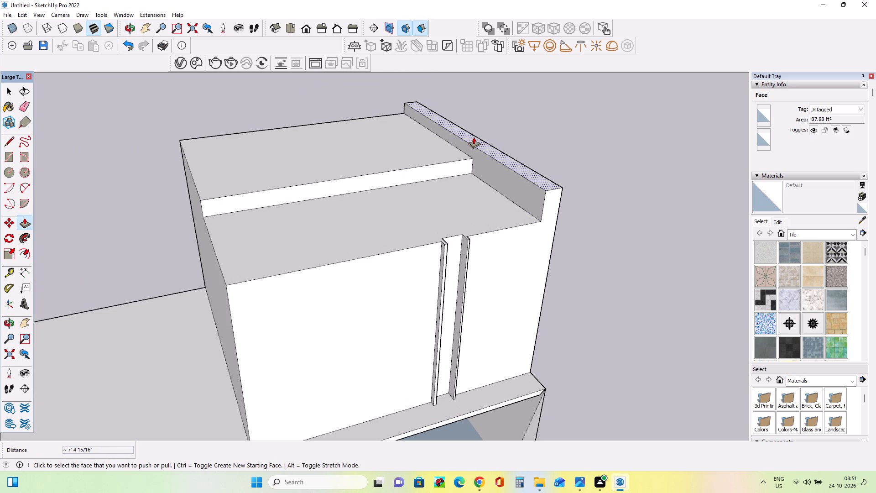
drag(474, 137, 490, 83)
Raise the rear part of the upper block's roof beside the side wall by about 1' 8 7/16".
scroll(496, 126, down, 6)
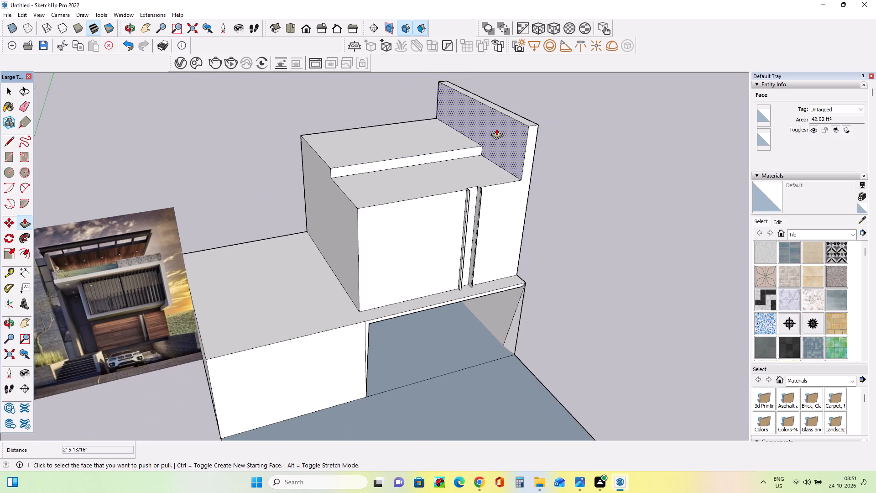
middle_drag(496, 130, 460, 147)
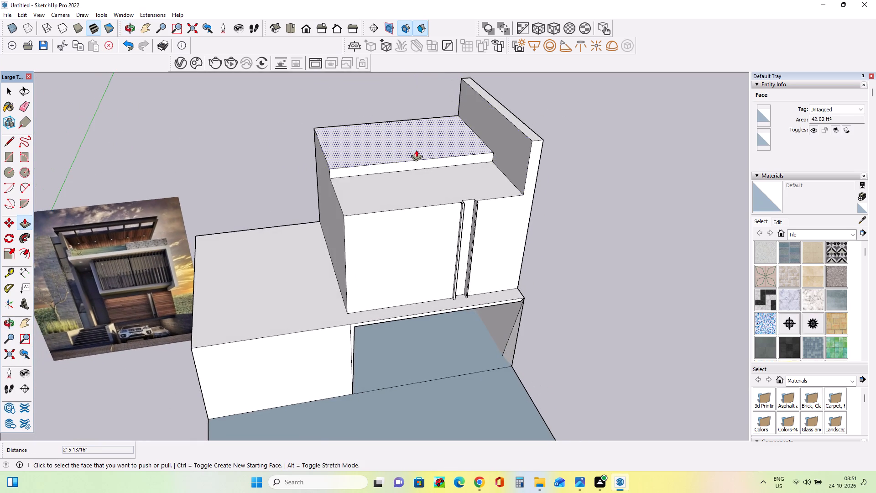
scroll(502, 127, up, 3)
click(399, 155)
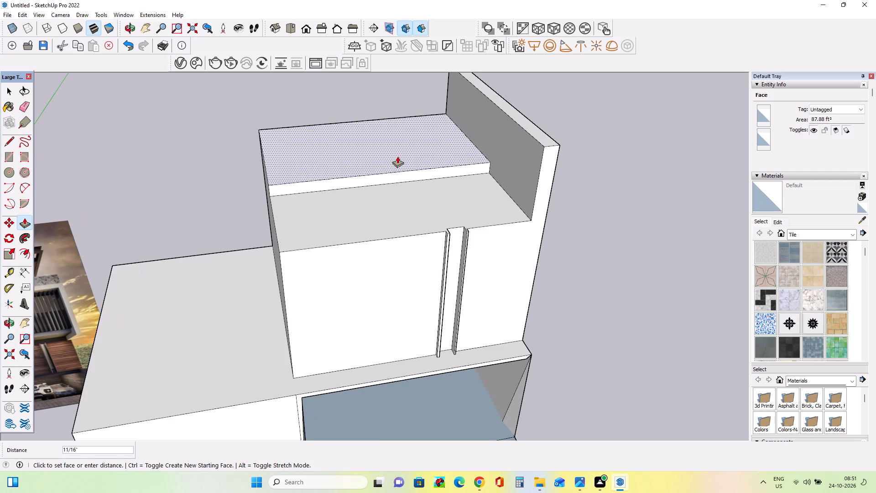
click(397, 156)
drag(401, 156, 416, 136)
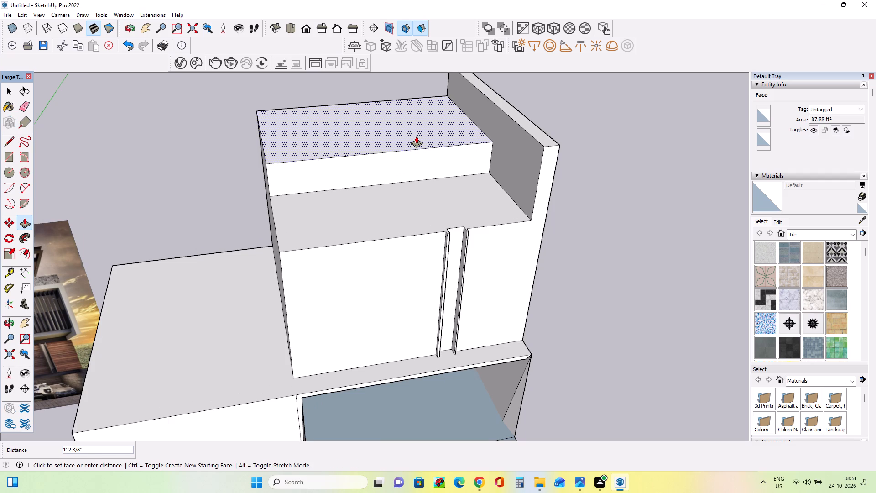
drag(416, 136, 424, 127)
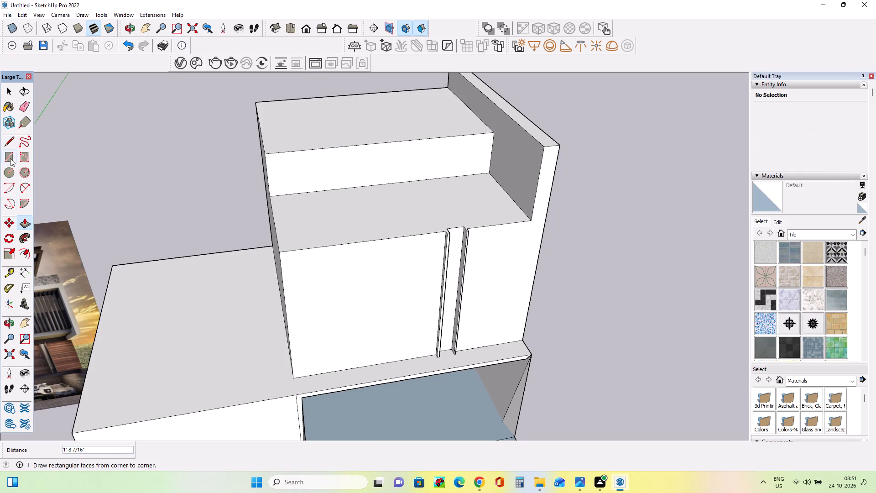
Draw a rectangle about 11' 10 1/4" by 8 11/16" along the bottom of the raised rear part's front face.
click(8, 157)
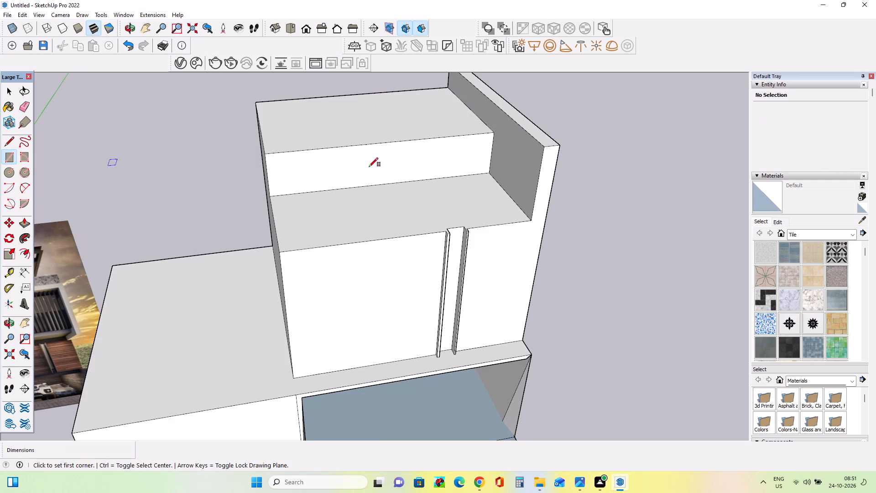
click(492, 173)
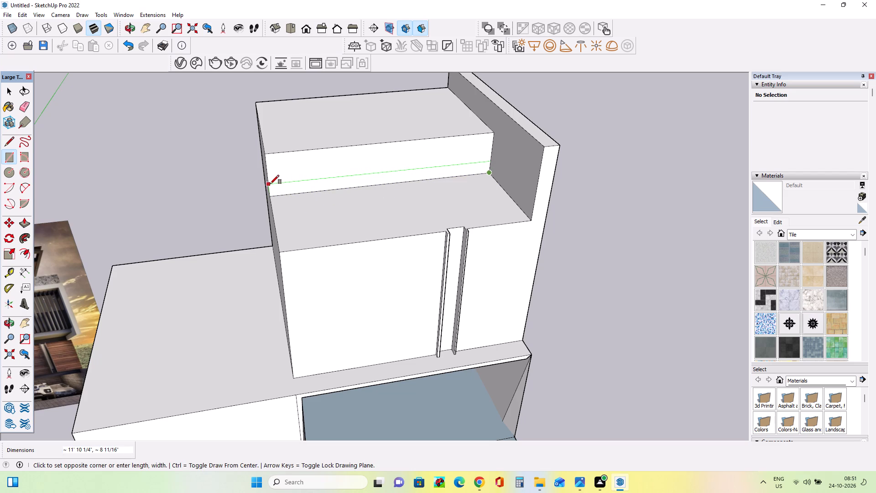
click(270, 184)
Pull the front face's upper band forward a little over 4' 6" so it overhangs the front roof as a slab.
middle_drag(404, 213, 386, 225)
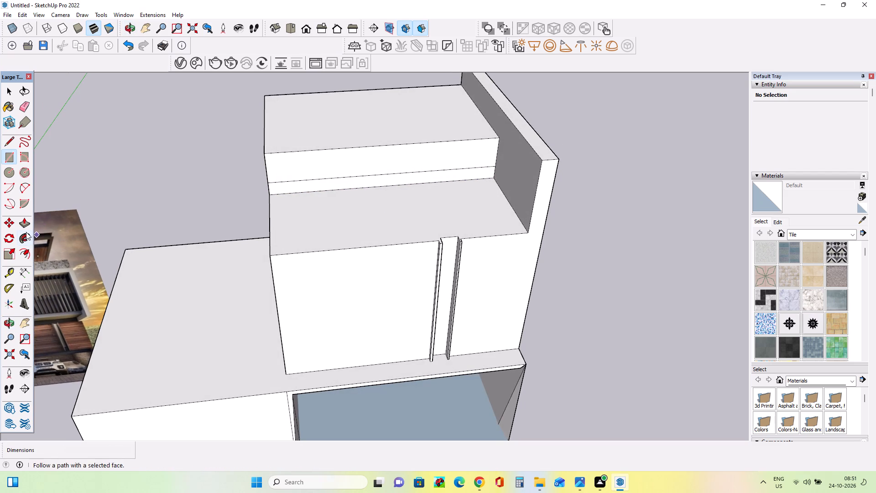
click(21, 220)
drag(411, 157, 432, 204)
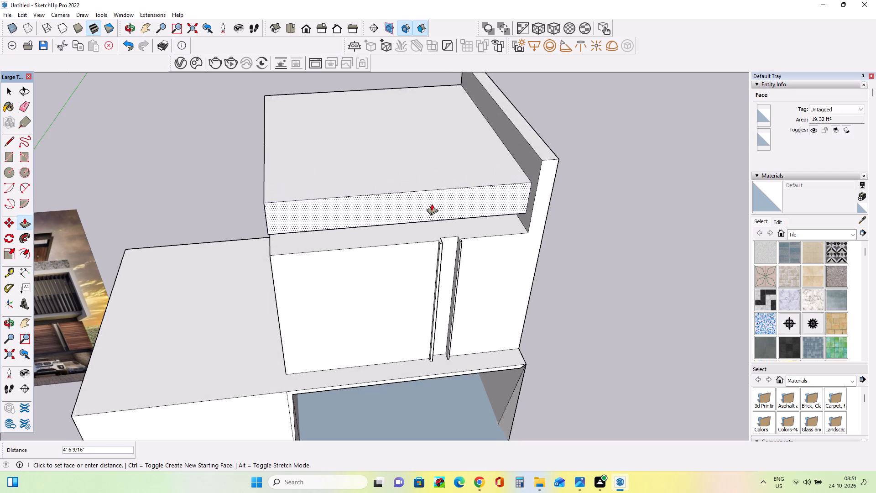
drag(432, 204, 429, 207)
Raise the top of the side wall by about 2' 10 13/16", and extend it further upward above the upper block.
scroll(535, 187, down, 4)
middle_drag(456, 190, 456, 162)
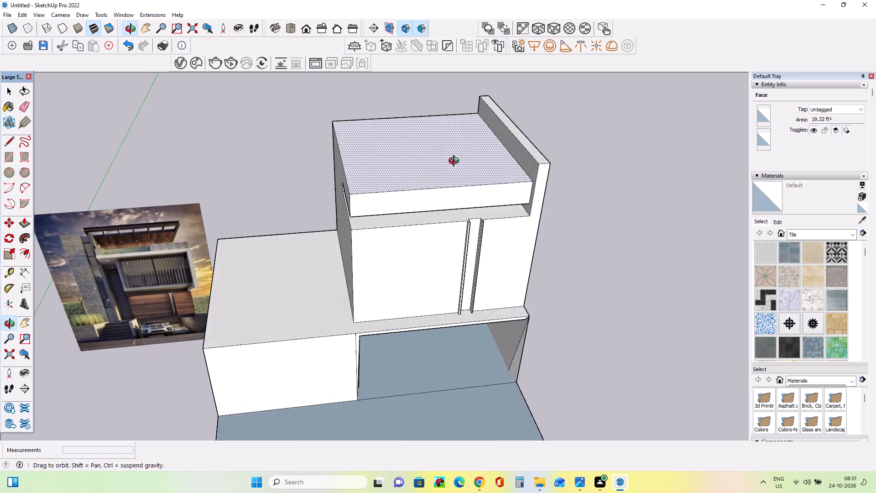
middle_drag(456, 162, 496, 200)
drag(527, 141, 536, 101)
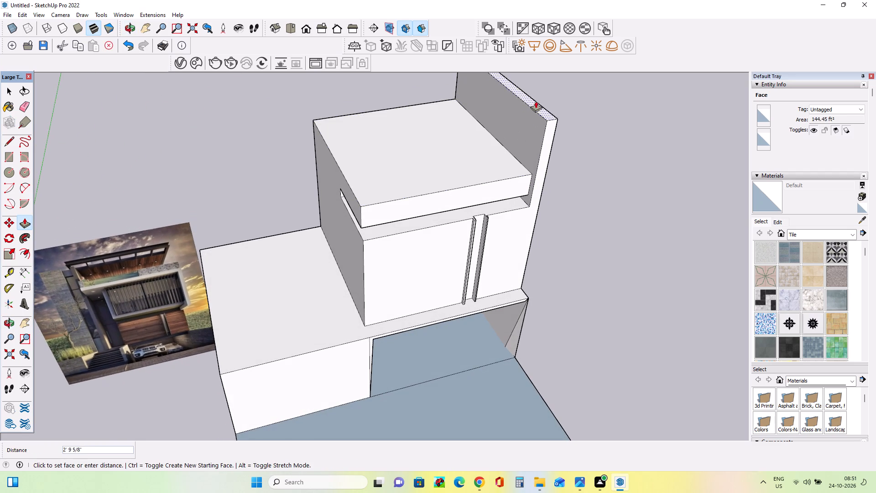
drag(536, 101, 536, 100)
scroll(541, 161, down, 8)
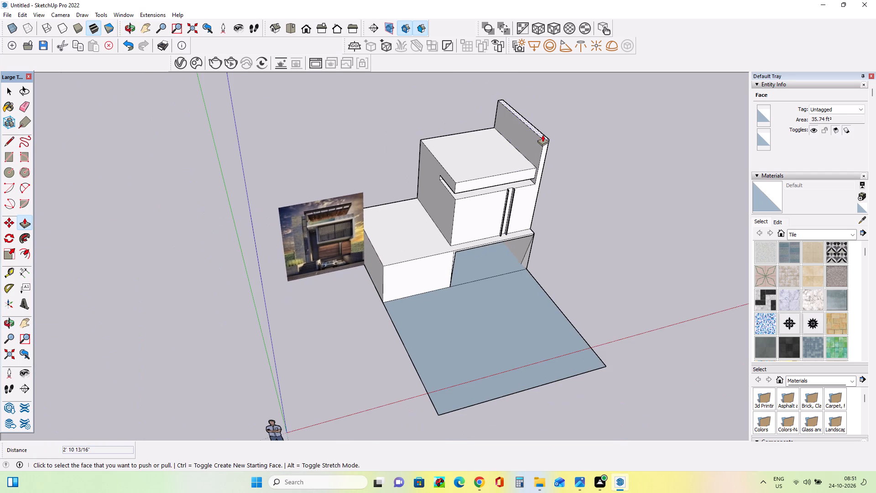
drag(542, 135, 548, 112)
Raise the upper block's roof beside the side wall by about 5' 5 3/16" to form a tall box.
drag(498, 157, 520, 124)
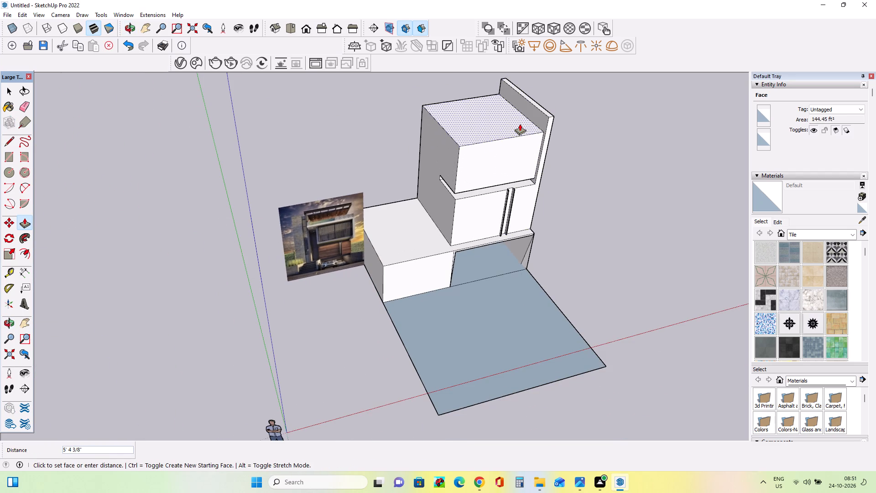
drag(520, 124, 520, 123)
scroll(575, 142, up, 4)
middle_drag(573, 152, 528, 159)
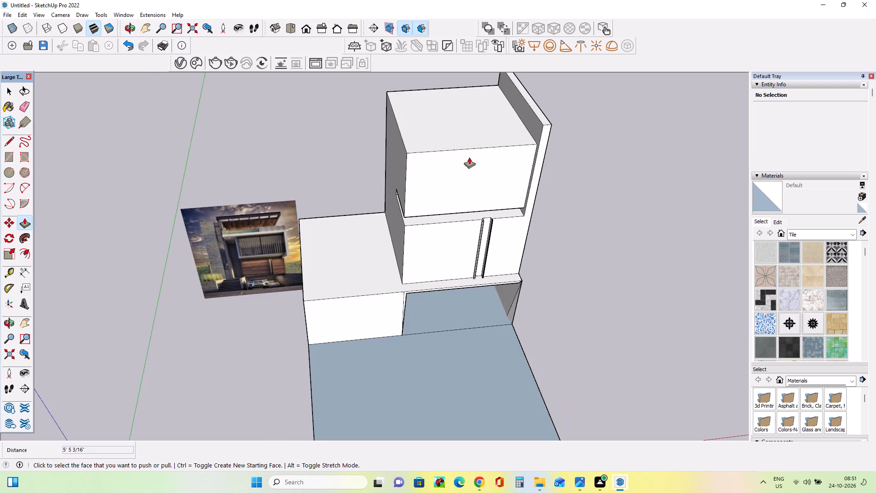
Push/Pull the underside of the overhanging upper box by about 1".
scroll(469, 157, down, 4)
scroll(489, 124, up, 7)
middle_drag(500, 209, 479, 105)
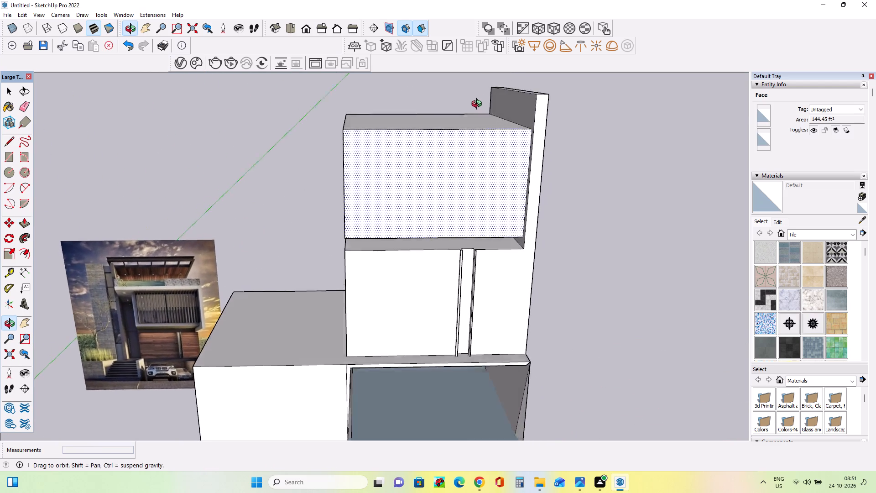
middle_drag(479, 105, 482, 95)
middle_drag(469, 192, 494, 121)
scroll(375, 206, up, 9)
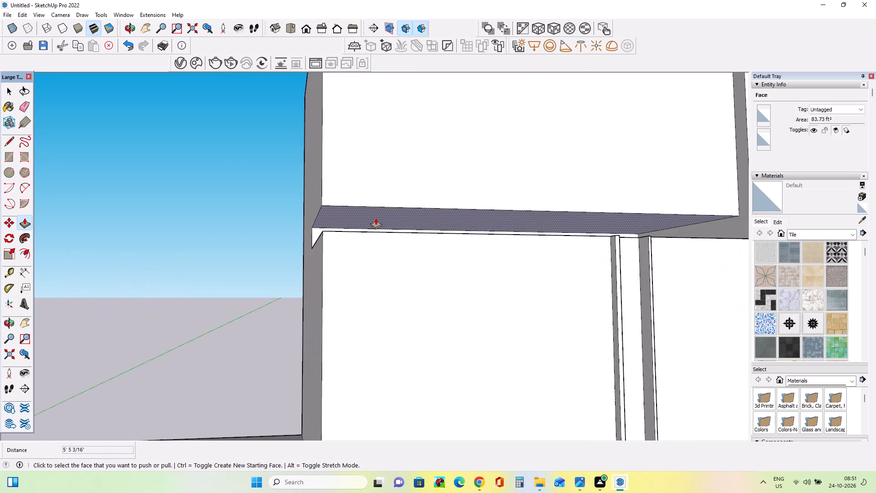
scroll(375, 218, up, 1)
click(377, 217)
Examine in the reference image how the balcony frame overhangs and meets the timber wall below.
scroll(286, 257, down, 2)
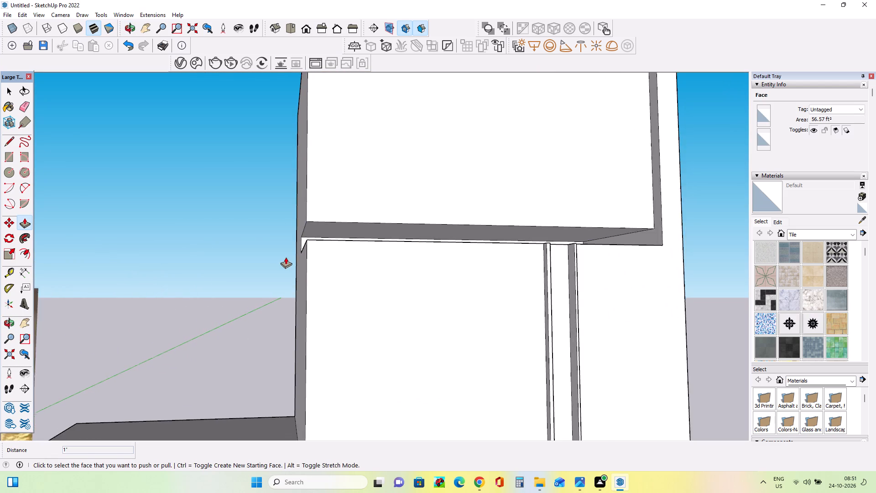
scroll(286, 257, down, 8)
scroll(409, 270, down, 4)
scroll(151, 353, up, 1)
scroll(151, 353, down, 1)
scroll(151, 353, up, 5)
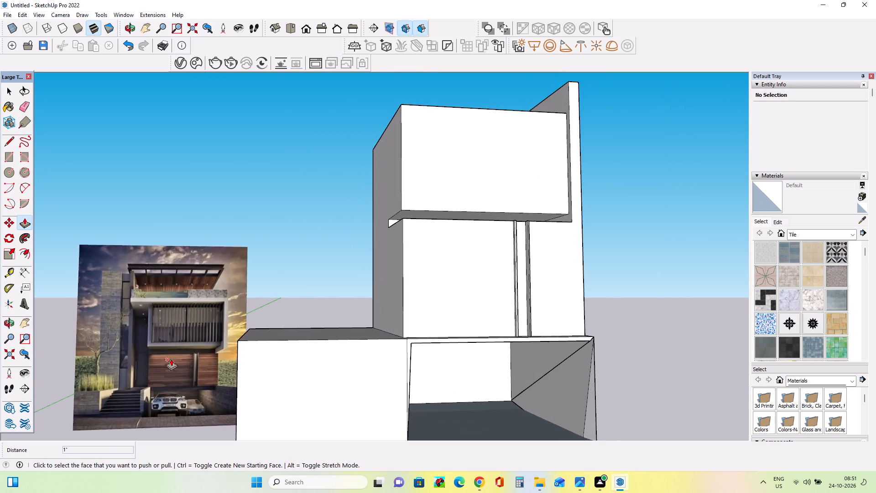
scroll(171, 359, up, 16)
scroll(182, 349, down, 4)
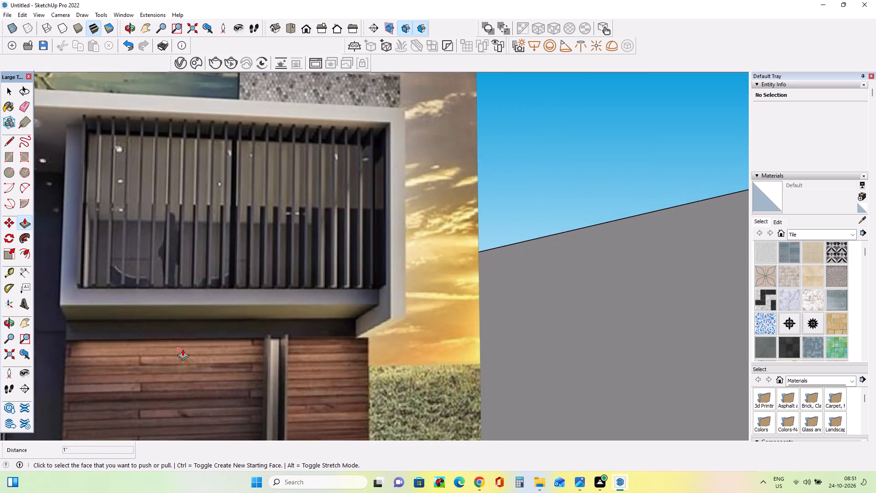
scroll(182, 349, down, 13)
middle_drag(243, 341, 249, 351)
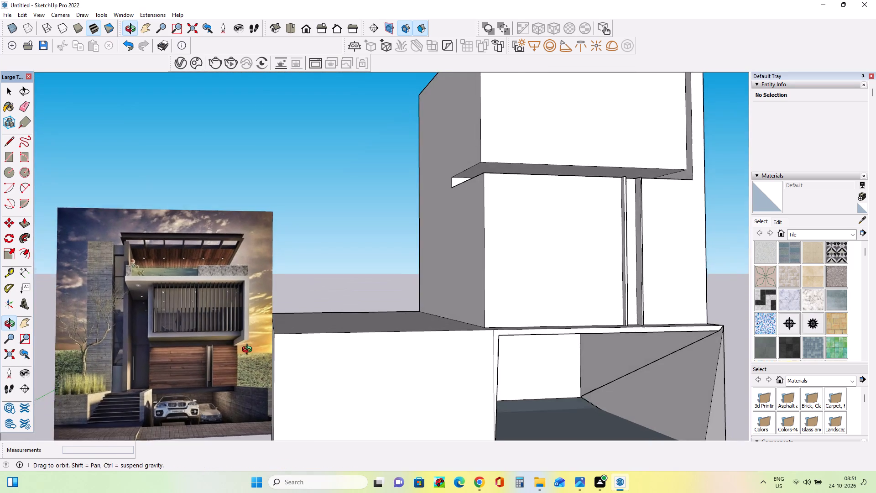
middle_drag(249, 351, 252, 359)
scroll(247, 354, up, 12)
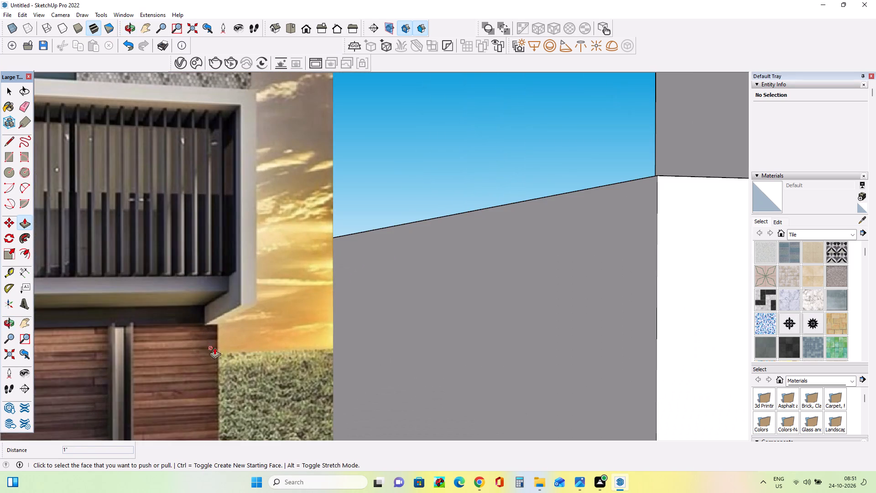
scroll(164, 338, down, 3)
scroll(162, 338, up, 1)
scroll(162, 338, down, 18)
Draw two short horizontal lines across the side wall's front face to mark a strip level with the gap under the upper box.
middle_drag(517, 334, 456, 363)
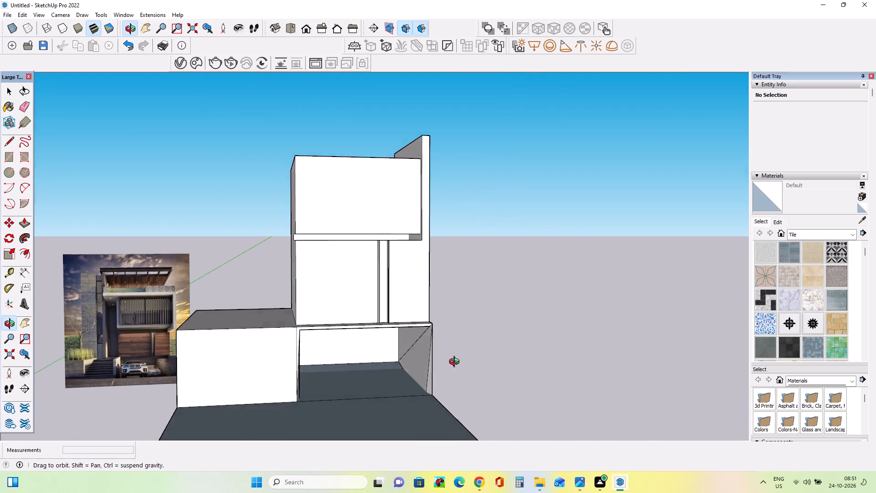
middle_drag(456, 363, 446, 366)
scroll(398, 265, up, 9)
middle_drag(411, 273, 459, 292)
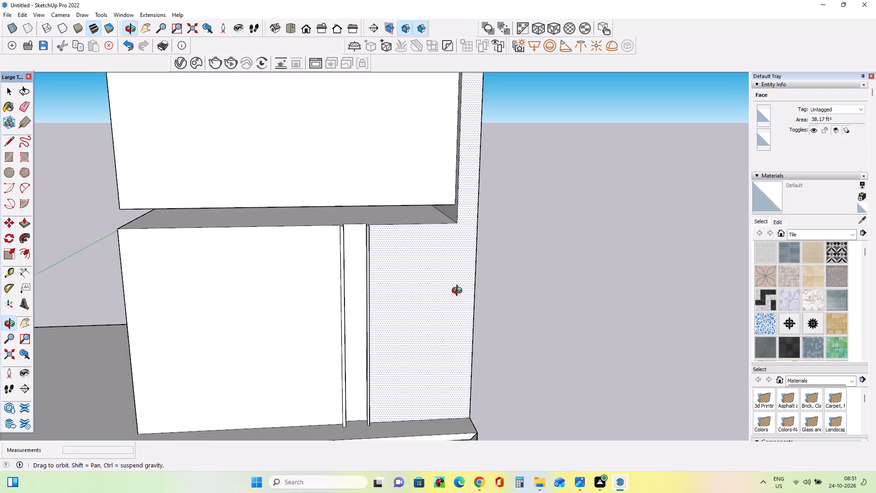
middle_drag(459, 292, 459, 284)
click(10, 144)
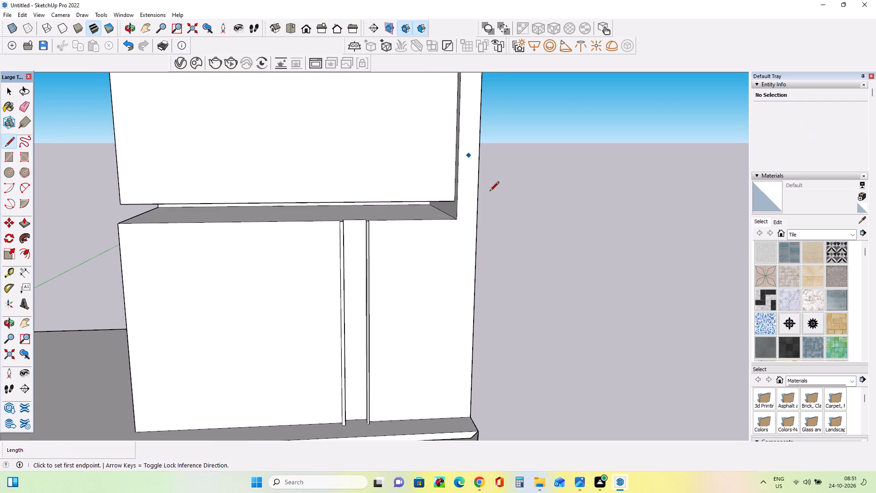
click(457, 221)
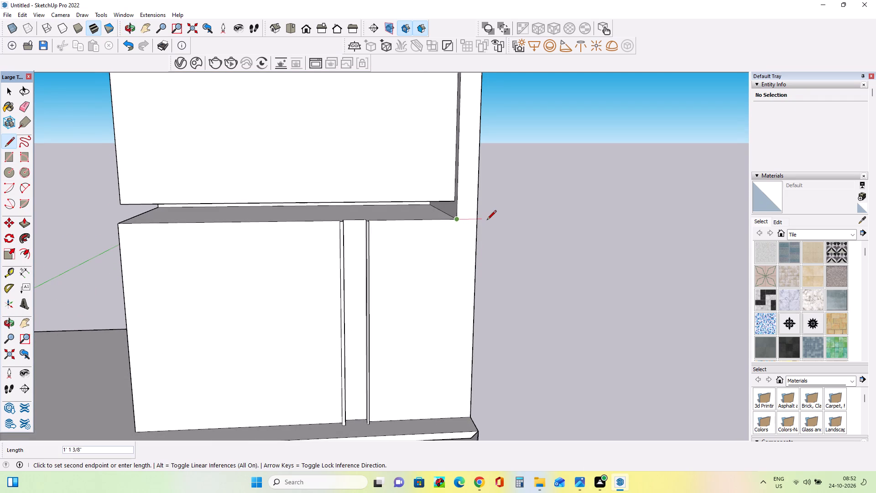
click(476, 220)
middle_drag(529, 237, 531, 242)
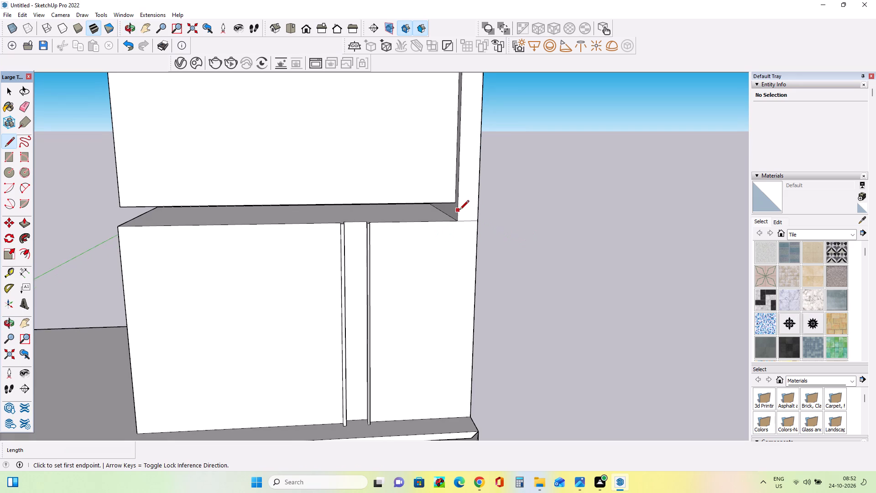
click(459, 210)
click(476, 209)
middle_drag(521, 241, 498, 259)
Push the marked strip back through the side wall about 5' 2 5/16" and another 7' 4 15/16", opening a gap along its full depth.
click(27, 223)
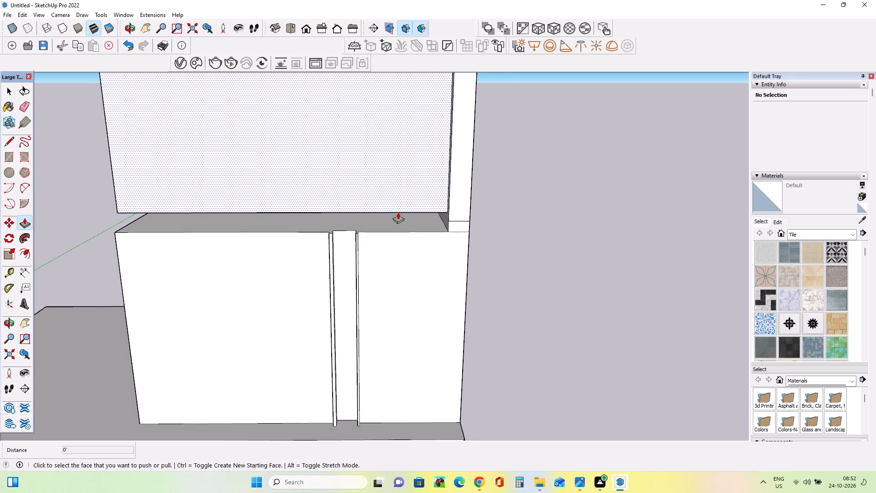
scroll(423, 221, up, 4)
drag(482, 226, 333, 267)
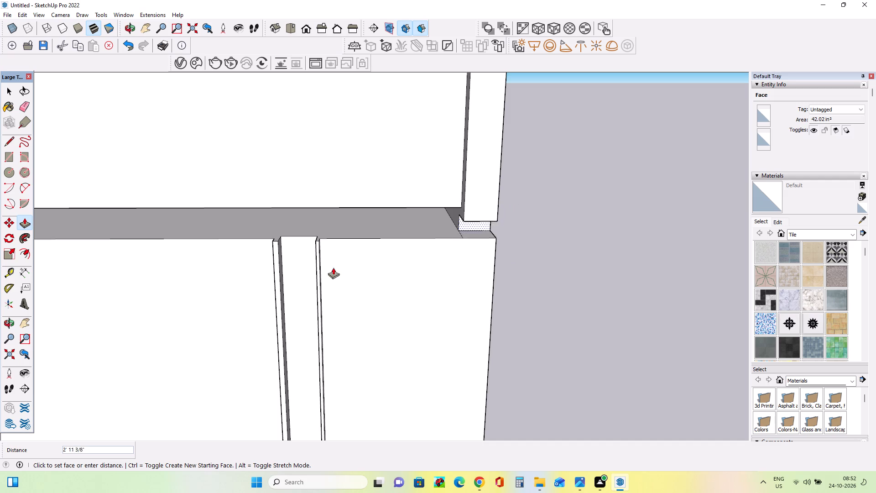
drag(333, 267, 315, 285)
scroll(402, 242, down, 3)
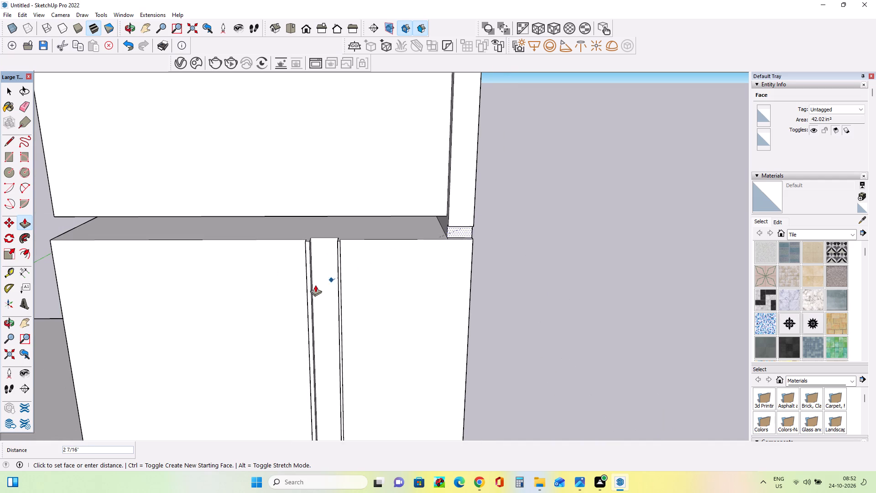
drag(315, 285, 343, 277)
middle_drag(375, 284, 233, 313)
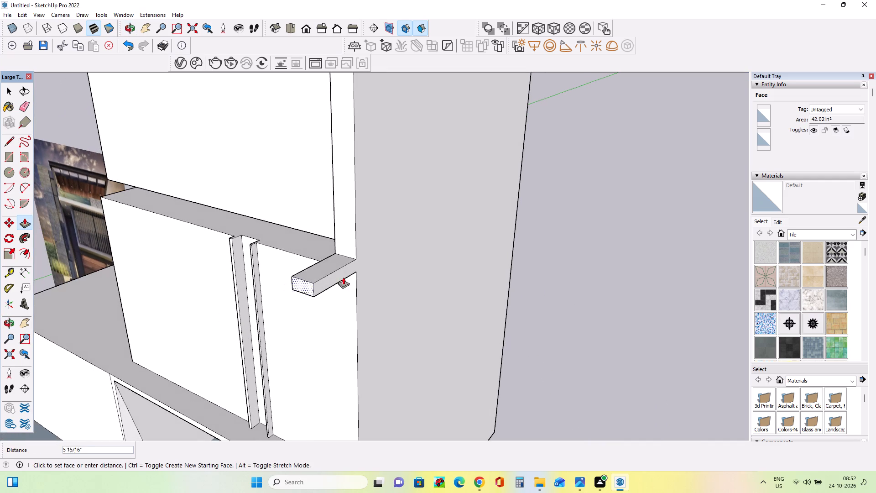
drag(343, 277, 589, 163)
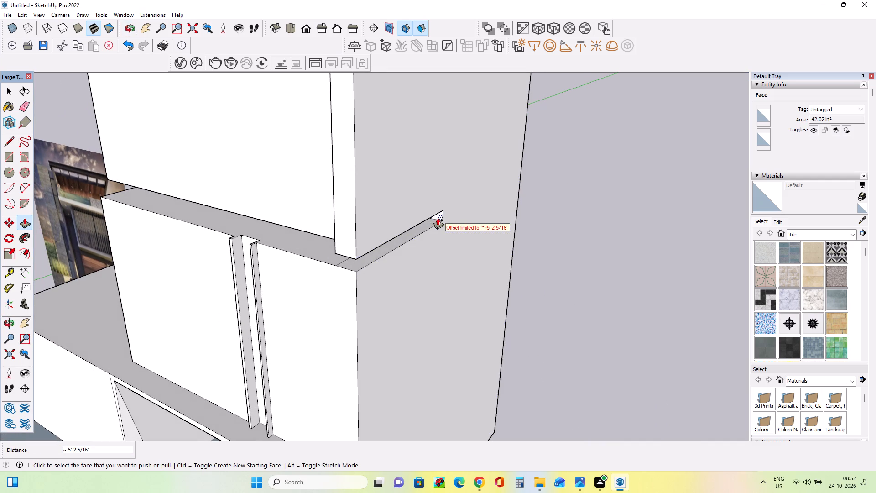
drag(438, 218, 534, 178)
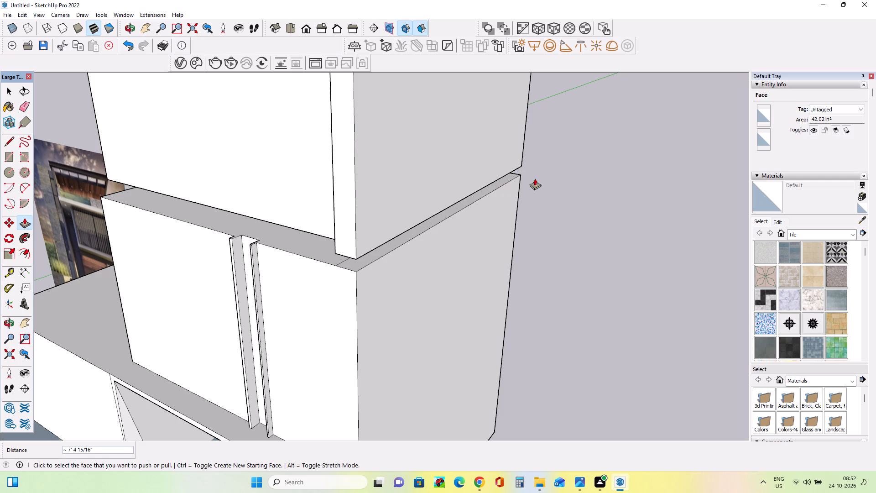
Pull the underside of the overhanging upper box down by about 3".
middle_drag(610, 211, 739, 205)
scroll(740, 205, down, 8)
middle_drag(616, 218, 605, 157)
scroll(539, 170, up, 6)
scroll(565, 226, up, 3)
middle_drag(564, 224, 552, 178)
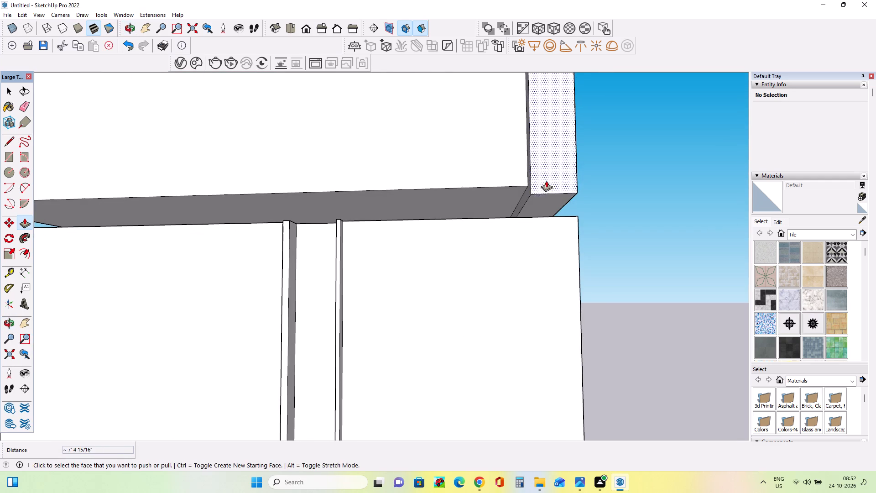
click(540, 198)
drag(489, 197, 521, 200)
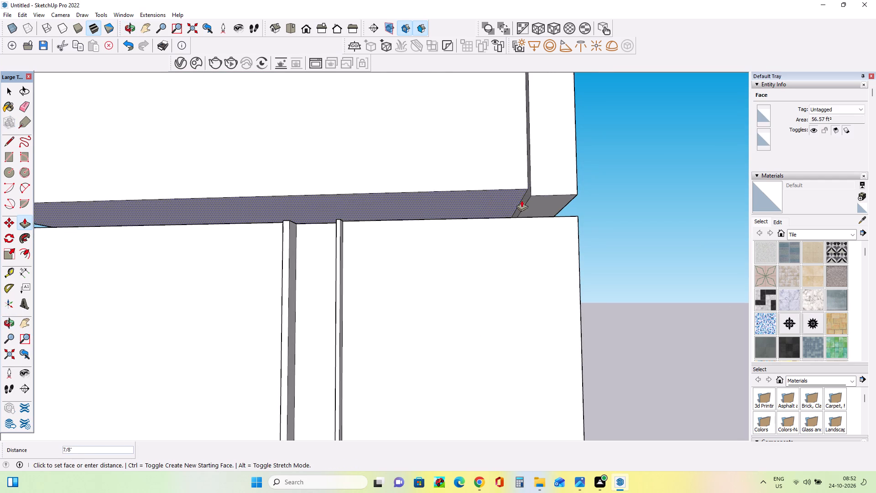
drag(521, 200, 536, 200)
Pull the underside of the upper side wall down by about 2 13/16" to narrow the gap.
middle_drag(538, 208, 525, 235)
scroll(516, 224, up, 4)
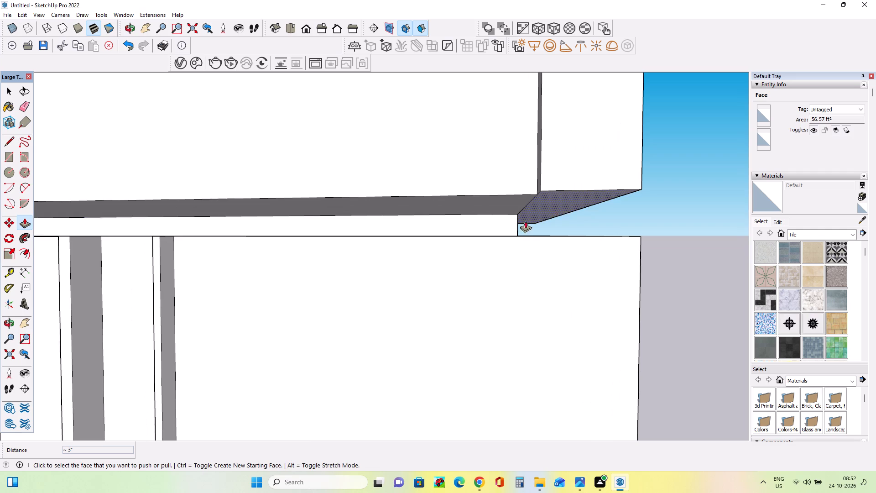
drag(564, 197, 568, 219)
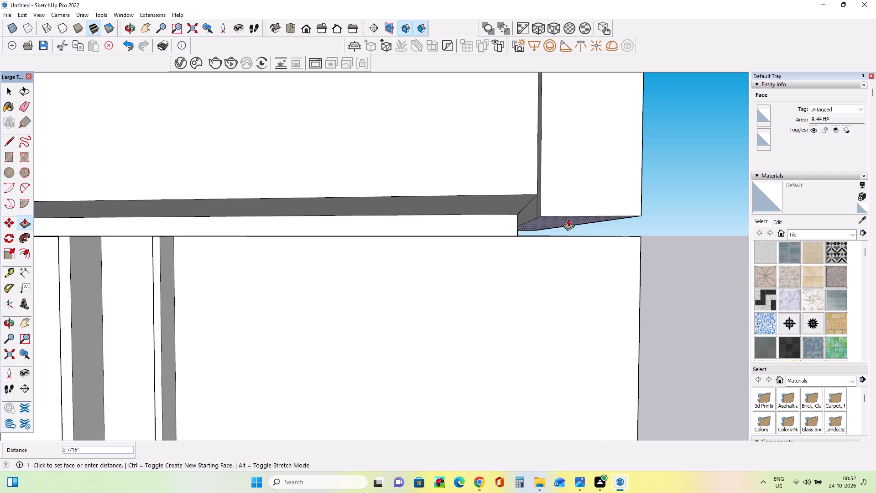
drag(568, 219, 569, 223)
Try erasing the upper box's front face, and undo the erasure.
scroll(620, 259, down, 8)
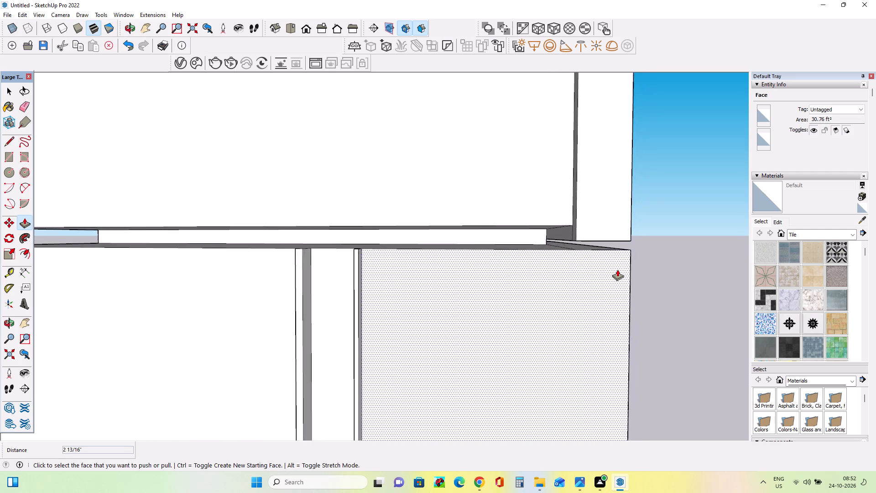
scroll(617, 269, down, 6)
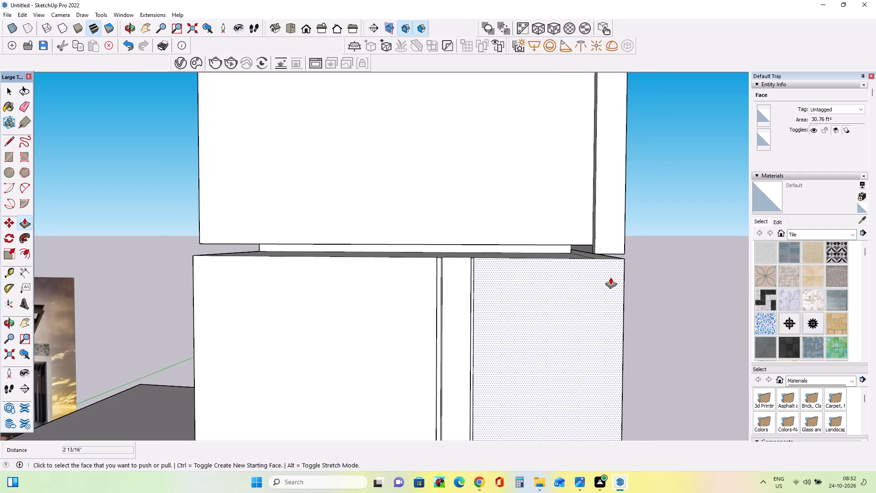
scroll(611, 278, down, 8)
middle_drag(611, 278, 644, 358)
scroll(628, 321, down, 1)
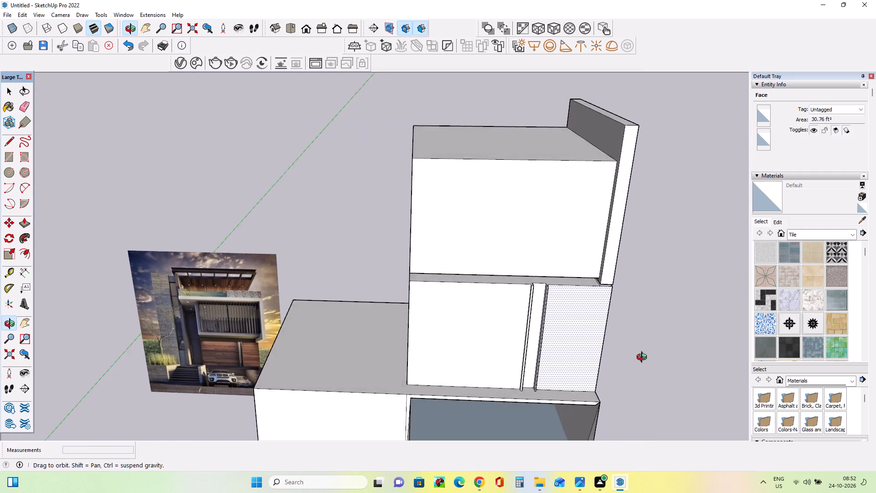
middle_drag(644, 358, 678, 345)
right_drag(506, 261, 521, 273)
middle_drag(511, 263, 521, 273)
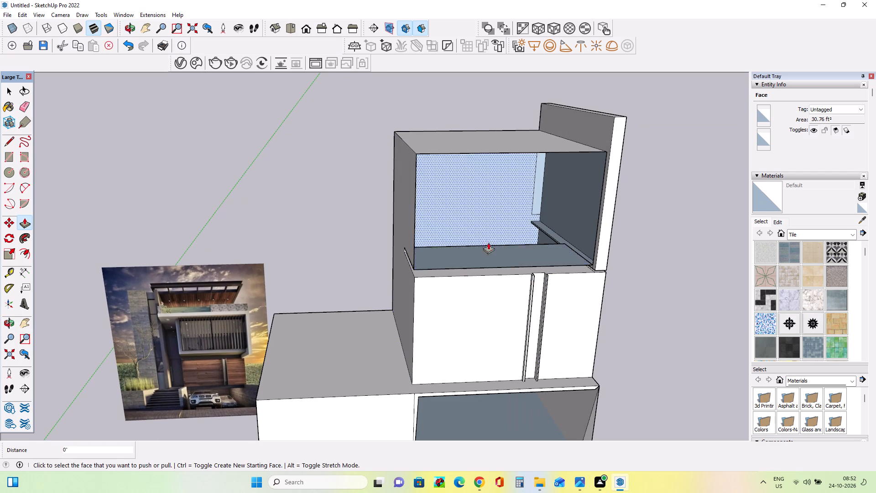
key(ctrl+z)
Push the top of the side wall beside the upper box down by about 1' 1 5/16".
middle_drag(495, 238, 506, 268)
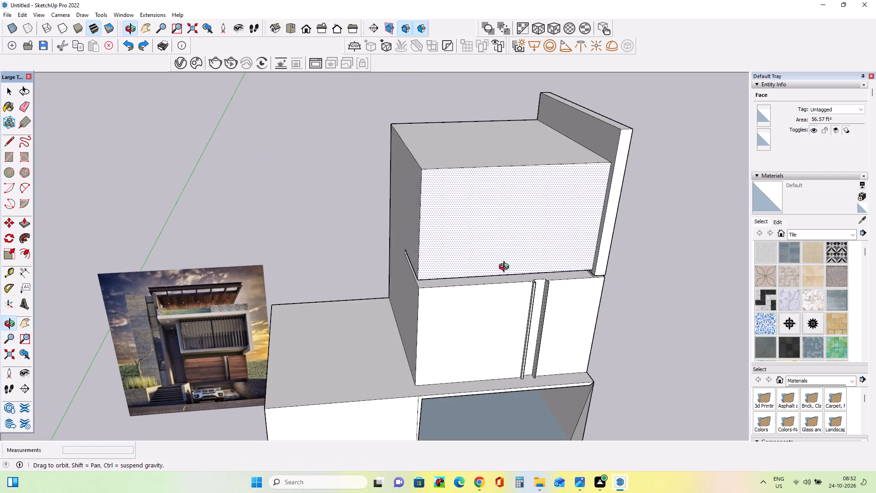
middle_drag(506, 268, 504, 271)
middle_drag(276, 167, 279, 162)
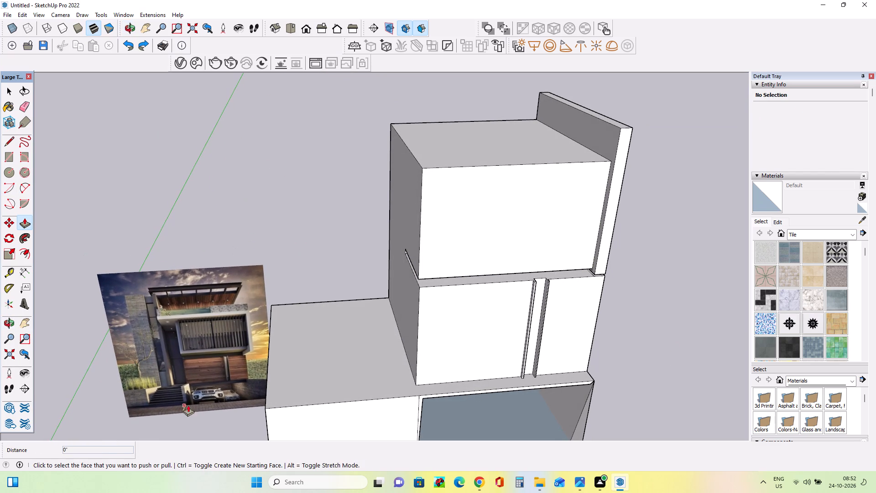
scroll(198, 343, up, 7)
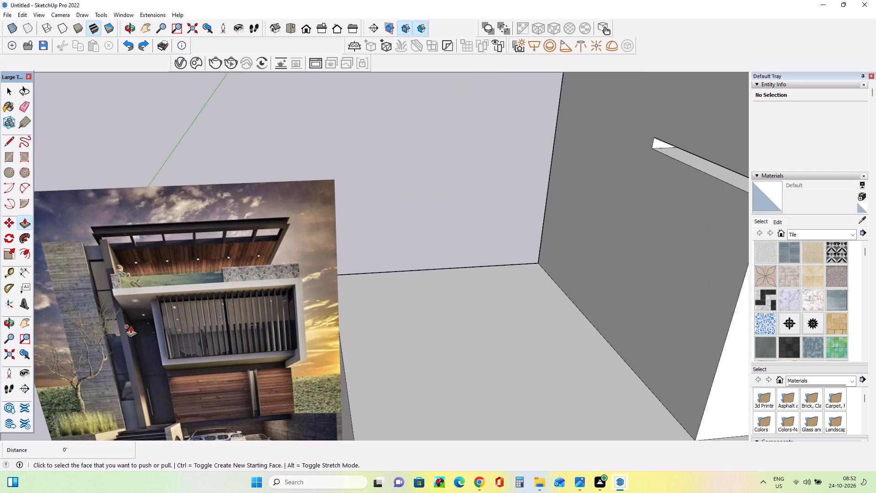
scroll(131, 326, down, 3)
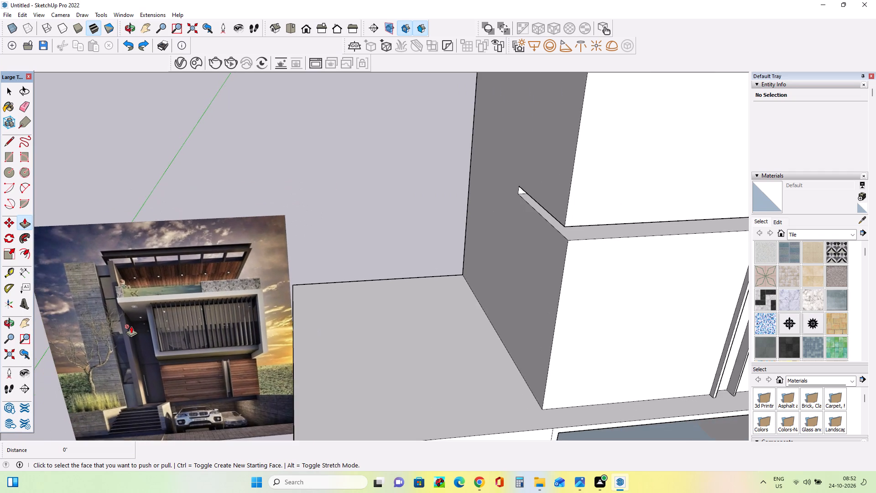
scroll(131, 326, down, 5)
scroll(129, 318, up, 4)
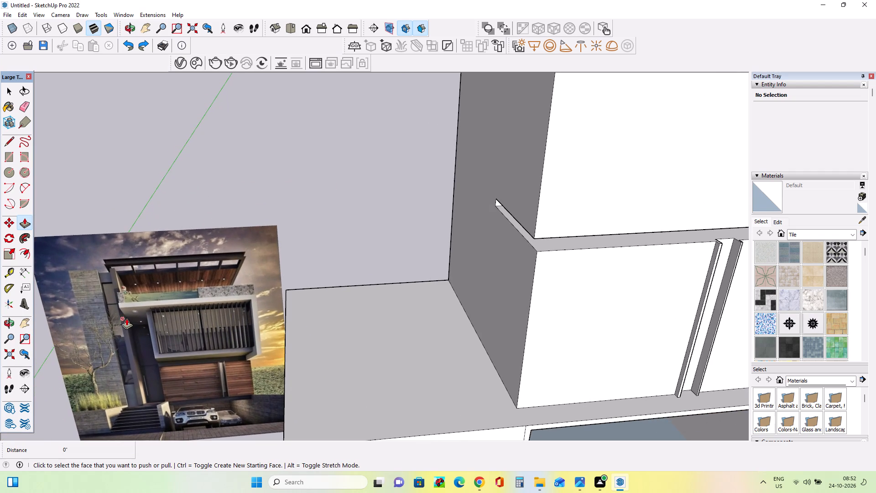
scroll(99, 315, down, 4)
middle_drag(130, 294, 150, 259)
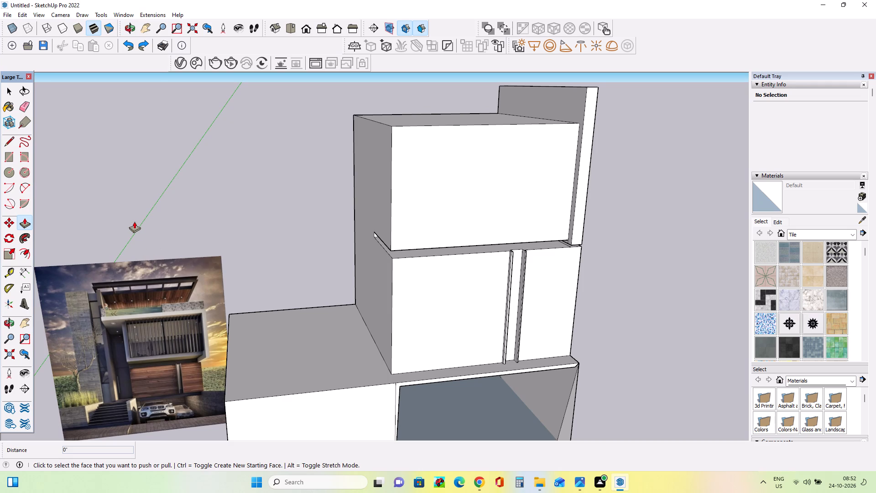
middle_drag(445, 281, 386, 273)
middle_drag(516, 196, 527, 251)
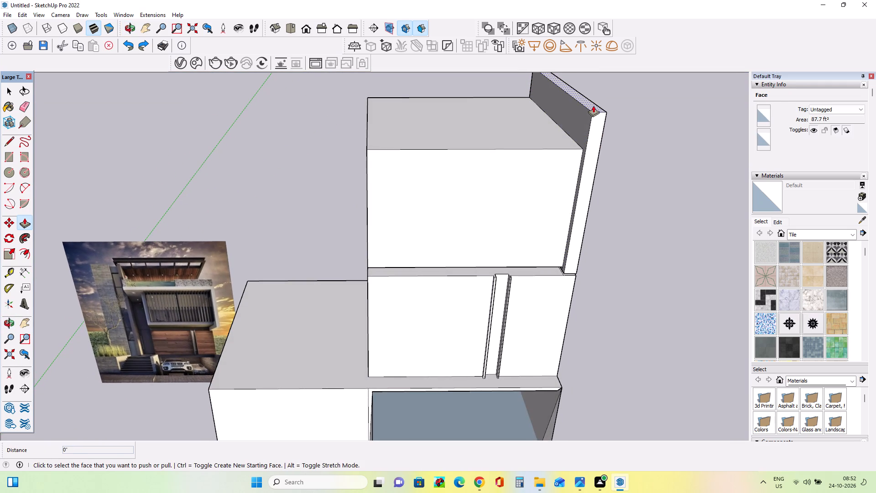
drag(593, 105, 568, 124)
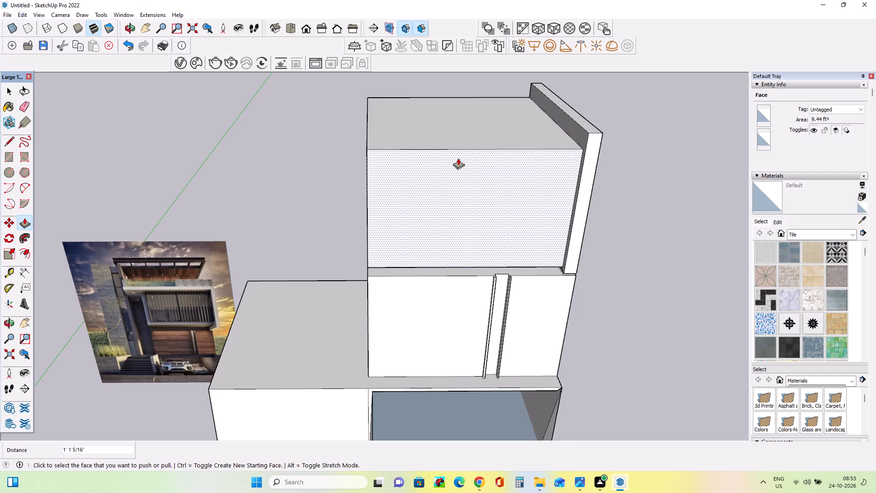
Draw a rectangle about 12' 7 1/4" by 7" along the upper part of the side wall's inner face, above the box.
middle_drag(453, 159, 533, 191)
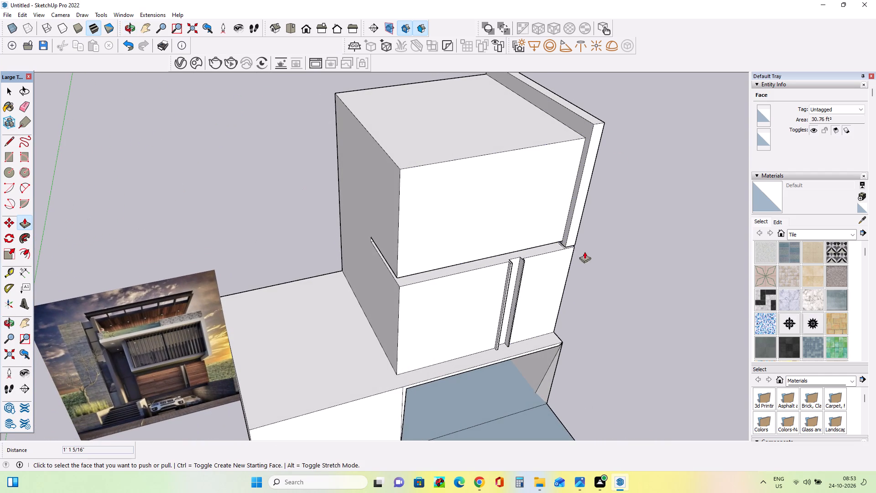
middle_drag(641, 242, 657, 262)
middle_drag(649, 233, 658, 278)
scroll(557, 211, down, 3)
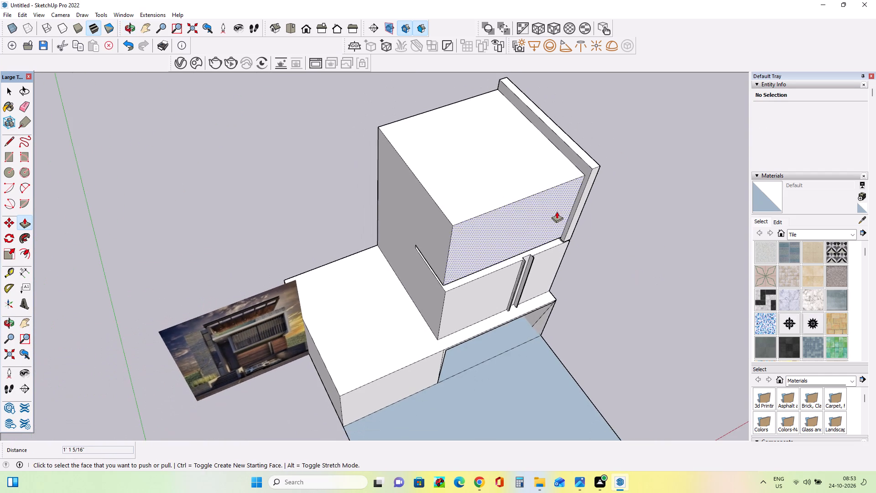
middle_drag(526, 192, 527, 169)
click(7, 156)
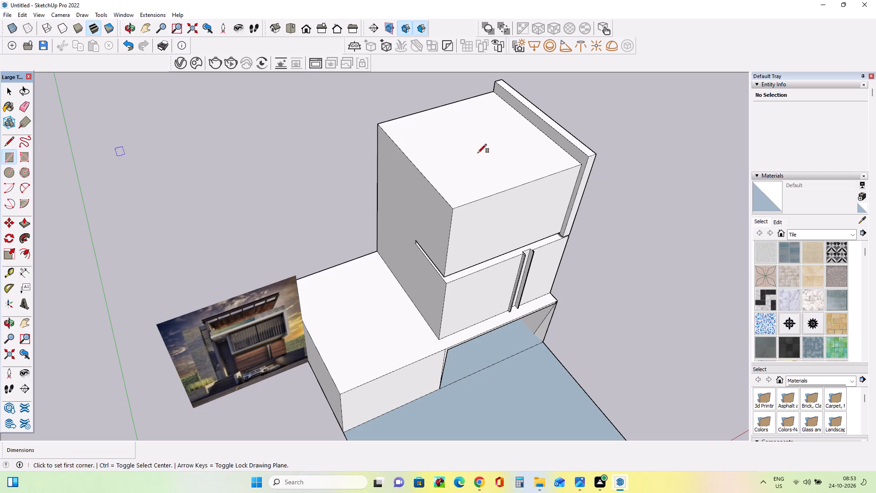
middle_drag(500, 144, 515, 136)
scroll(559, 134, up, 3)
scroll(534, 126, down, 4)
scroll(483, 84, up, 7)
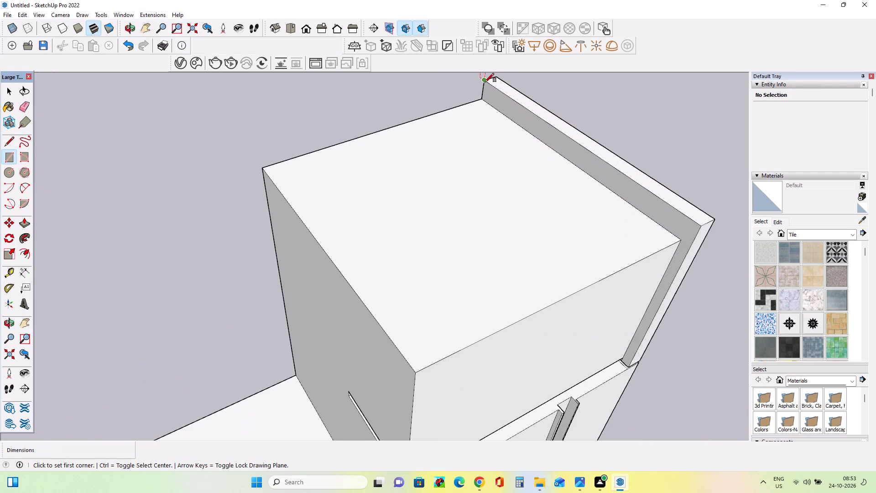
click(485, 82)
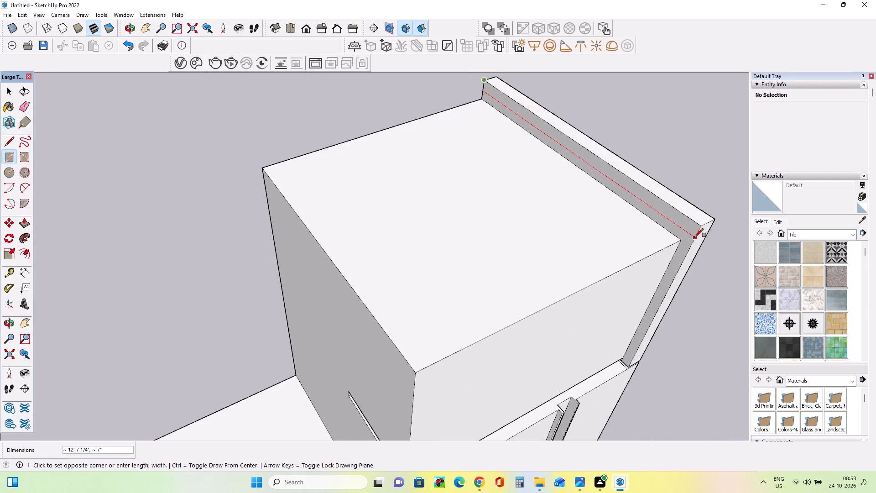
click(694, 237)
Pull the marked upper strip of the side wall out about 15' 10 1/8" over the box, forming an overhanging roof slab.
middle_drag(682, 258, 606, 239)
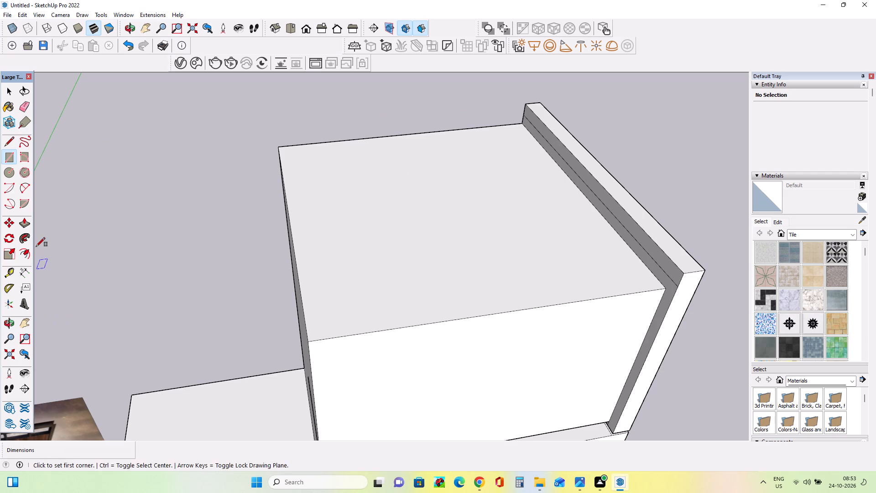
click(27, 224)
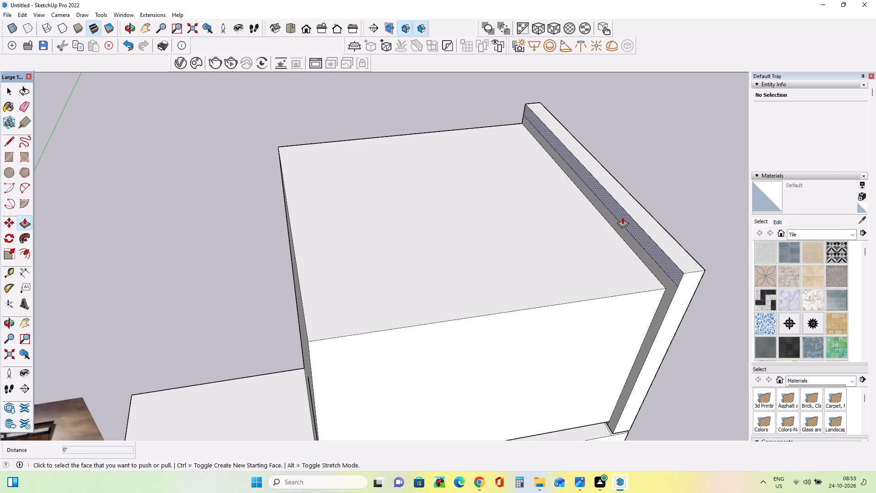
drag(622, 217, 269, 311)
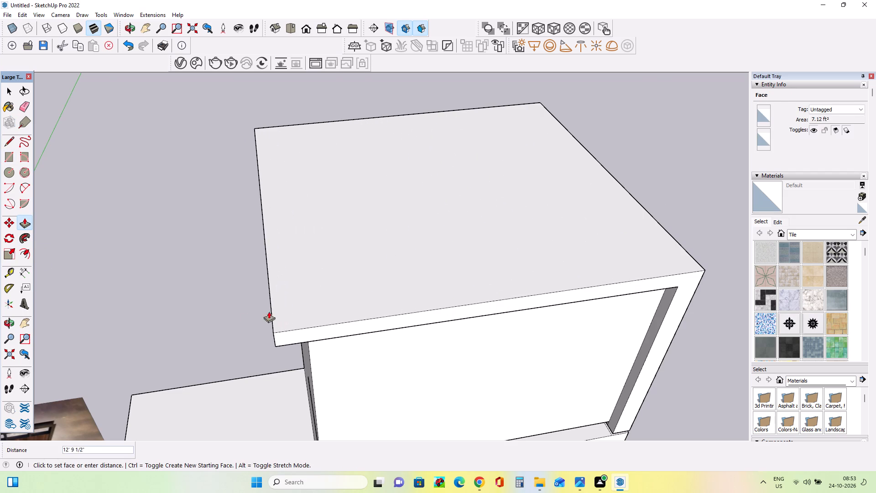
drag(269, 311, 178, 325)
Raise the top face of the upper box by about 3 1/8" to narrow the gap beneath the roof slab.
middle_drag(450, 351, 439, 232)
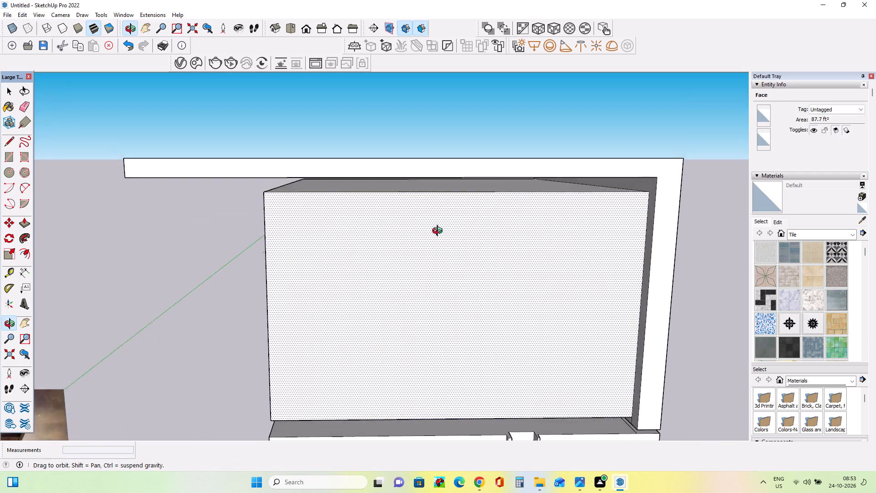
middle_drag(439, 232, 470, 231)
scroll(470, 231, down, 8)
scroll(169, 410, up, 10)
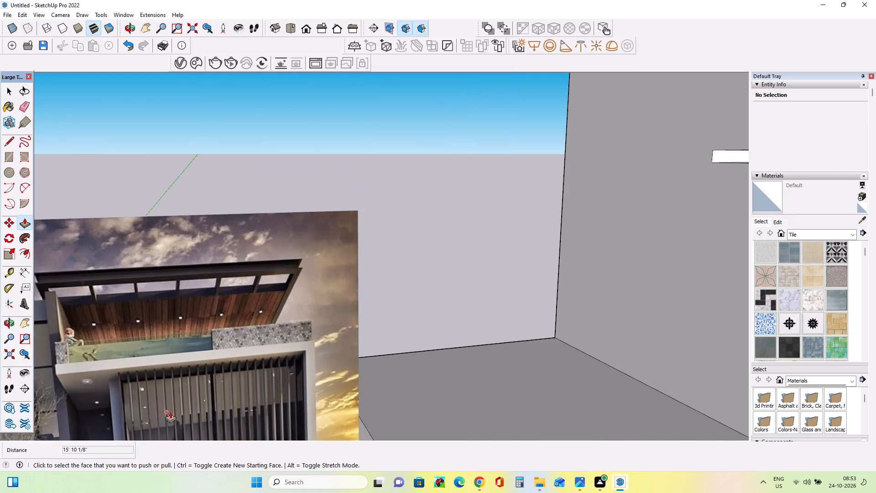
scroll(170, 411, up, 3)
scroll(170, 404, down, 4)
scroll(170, 403, up, 2)
scroll(170, 402, down, 7)
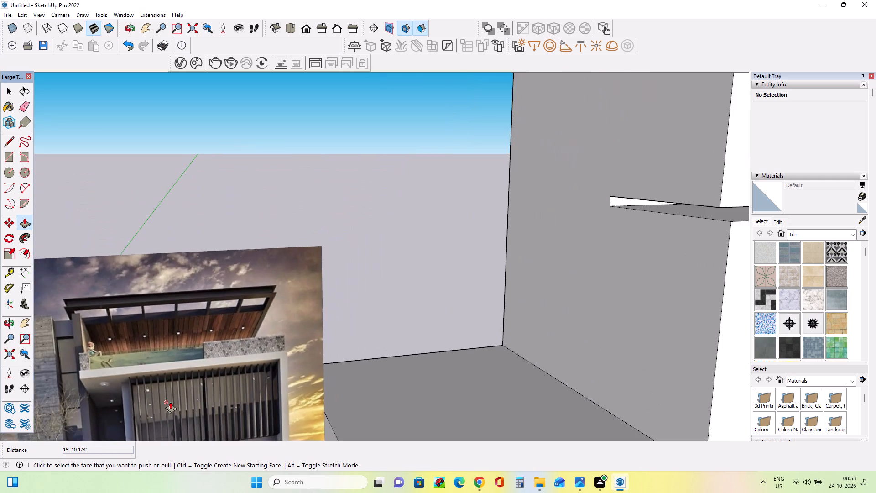
scroll(170, 402, down, 7)
middle_drag(480, 346, 420, 343)
scroll(356, 218, up, 3)
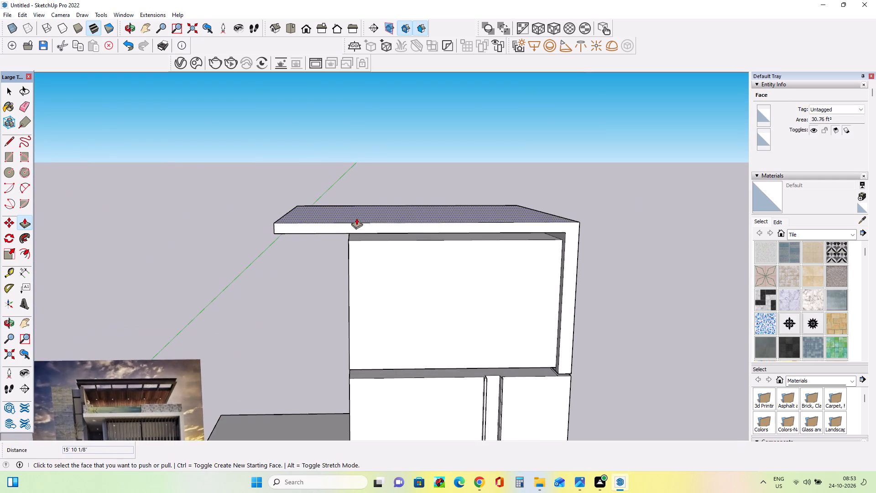
scroll(356, 218, up, 13)
drag(366, 263, 373, 246)
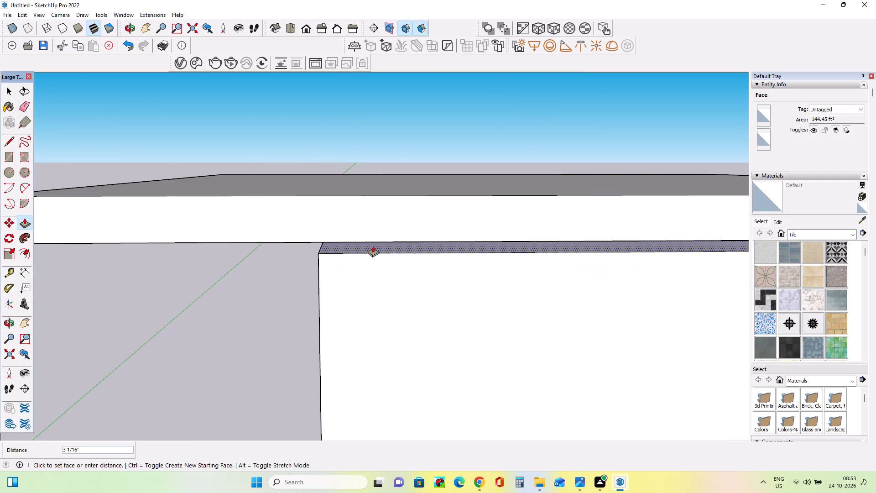
drag(373, 246, 377, 245)
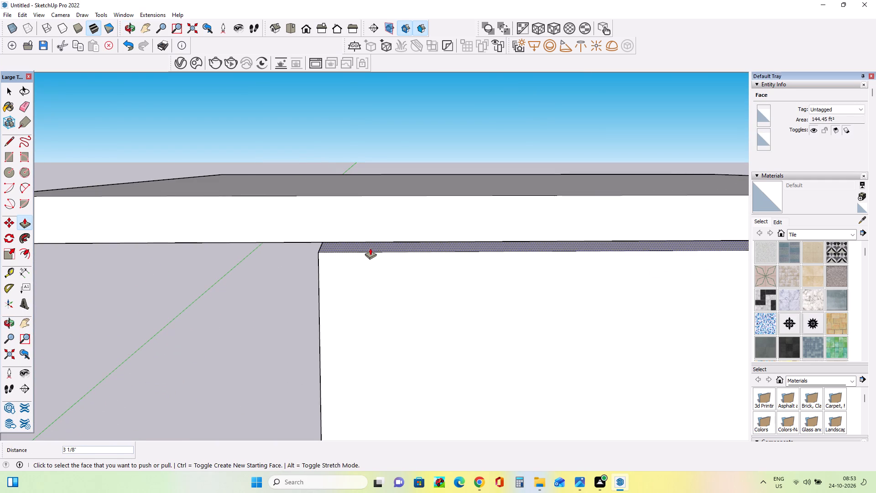
Examine the roof slab, upper box and shadow gaps from several angles against the reference photo.
scroll(359, 251, down, 17)
middle_drag(485, 304, 490, 294)
scroll(490, 294, down, 4)
middle_drag(488, 305, 484, 289)
scroll(484, 289, down, 1)
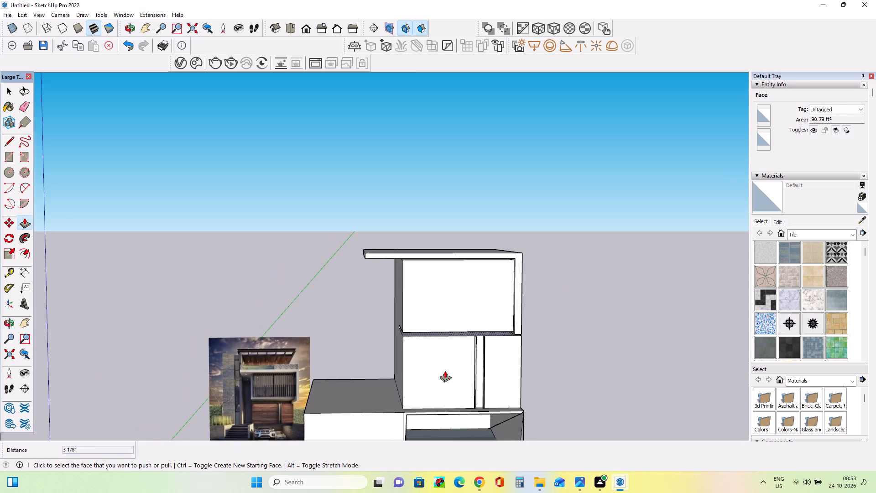
scroll(444, 371, up, 3)
middle_drag(444, 370, 455, 407)
middle_drag(391, 366, 391, 346)
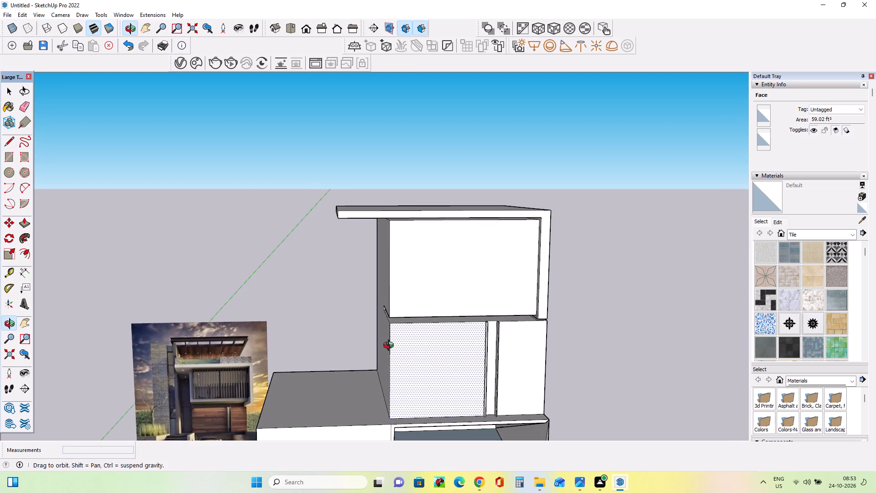
middle_drag(391, 346, 401, 341)
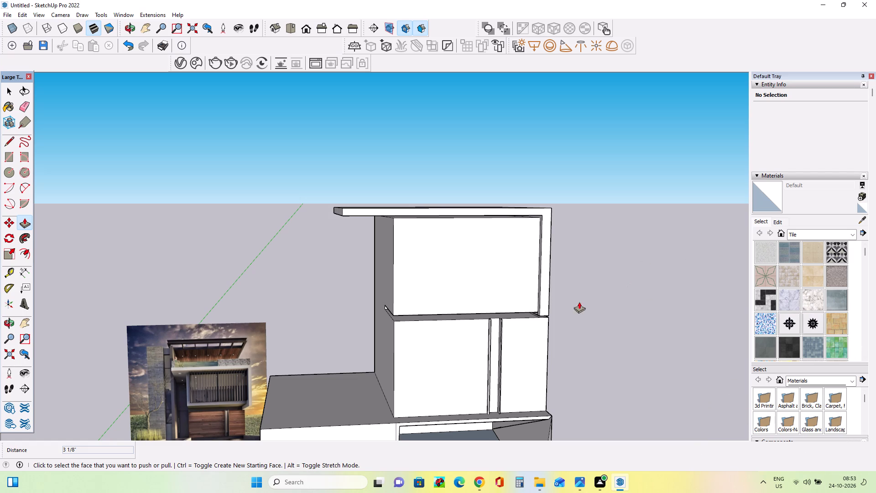
middle_drag(575, 246, 580, 252)
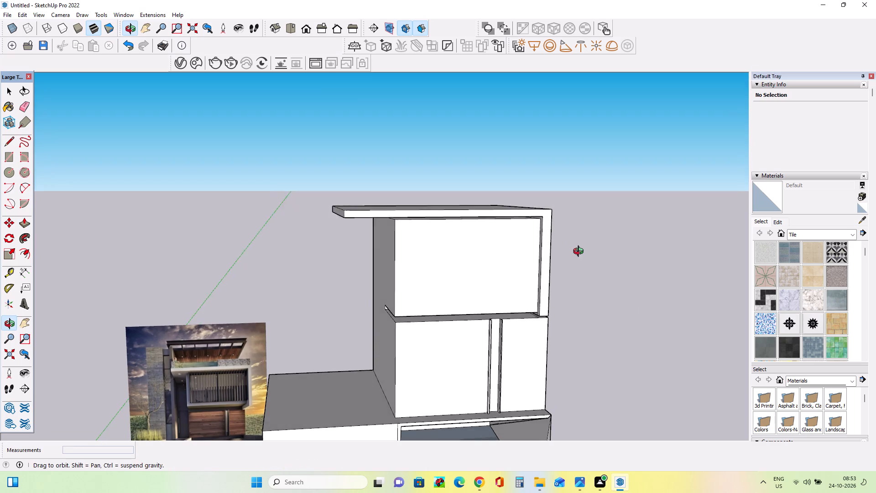
middle_drag(580, 252, 588, 288)
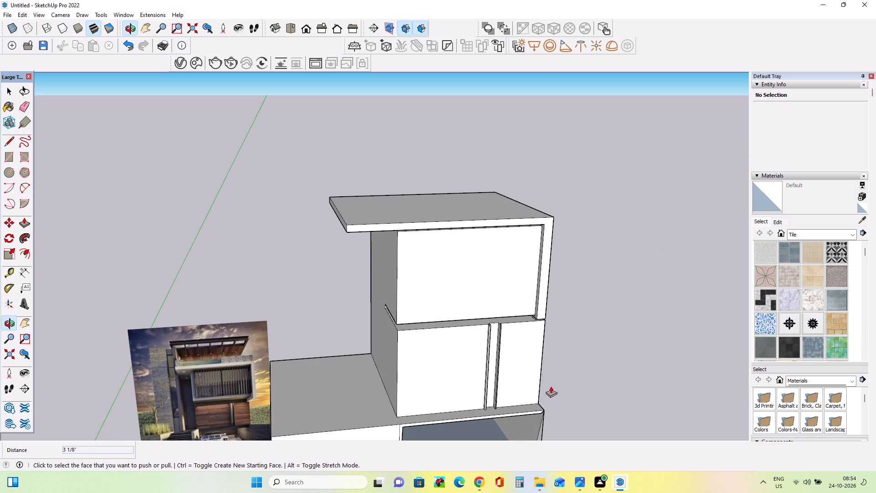
middle_drag(713, 251, 712, 262)
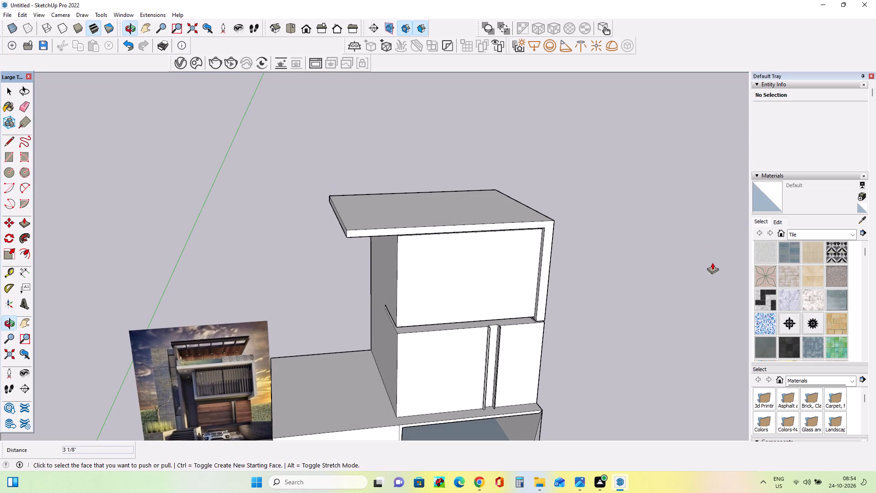
middle_drag(712, 262, 713, 261)
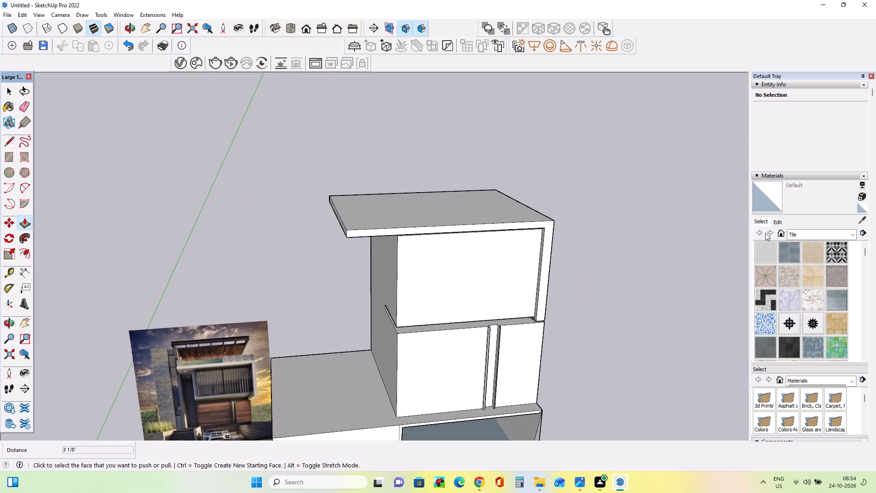
middle_drag(734, 204, 718, 196)
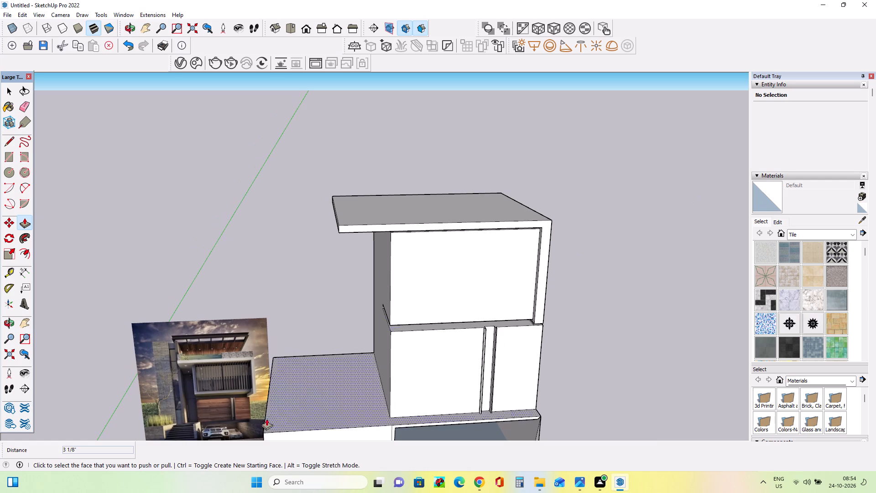
scroll(251, 355, up, 3)
middle_drag(332, 329, 351, 347)
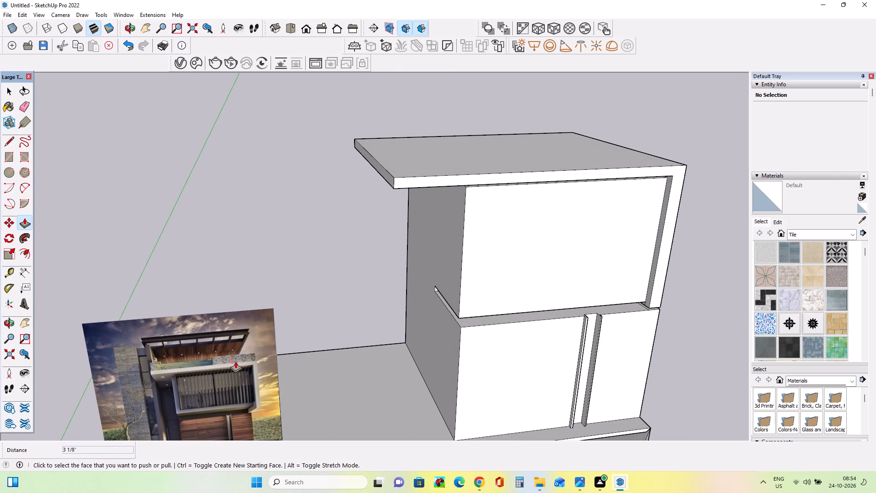
middle_drag(235, 346, 240, 321)
scroll(474, 308, up, 2)
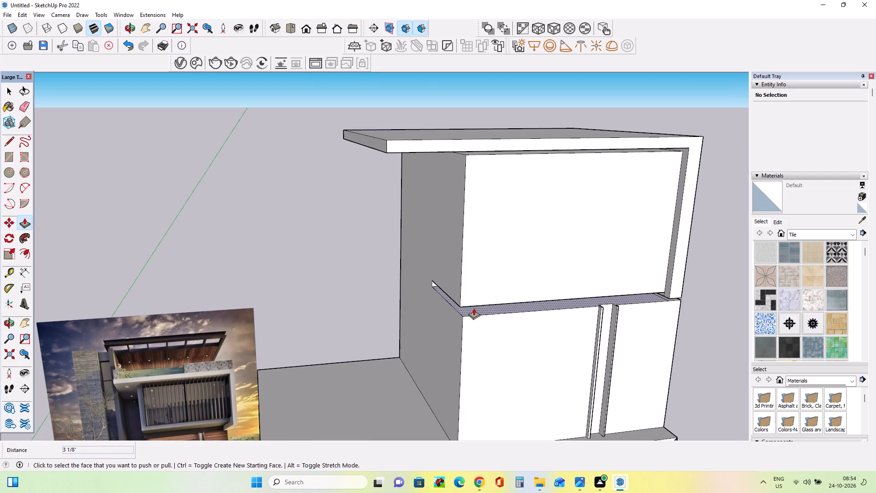
Push the end face of the horizontal slot in the upper box's outer side about 7' 4 15/16" through to the rear edge.
middle_click(482, 308)
scroll(482, 308, down, 3)
middle_drag(602, 300, 583, 299)
scroll(439, 292, up, 7)
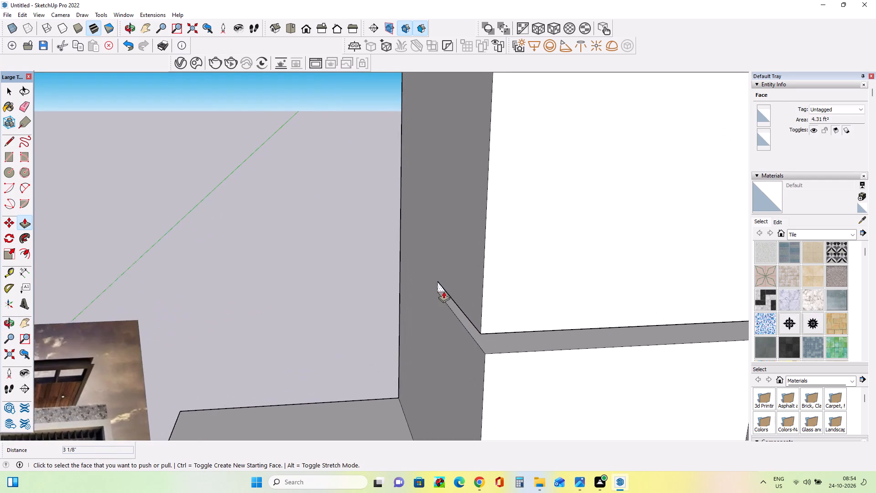
scroll(443, 291, up, 4)
drag(441, 286, 398, 257)
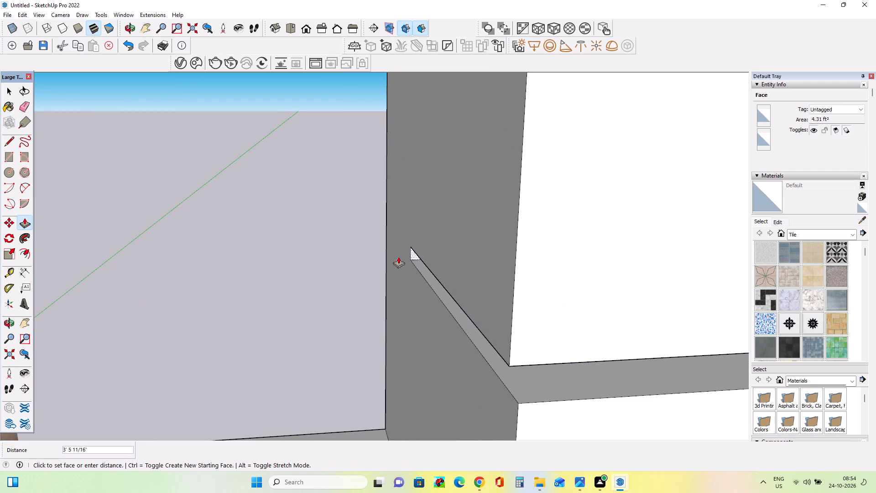
drag(398, 257, 378, 208)
scroll(381, 235, down, 3)
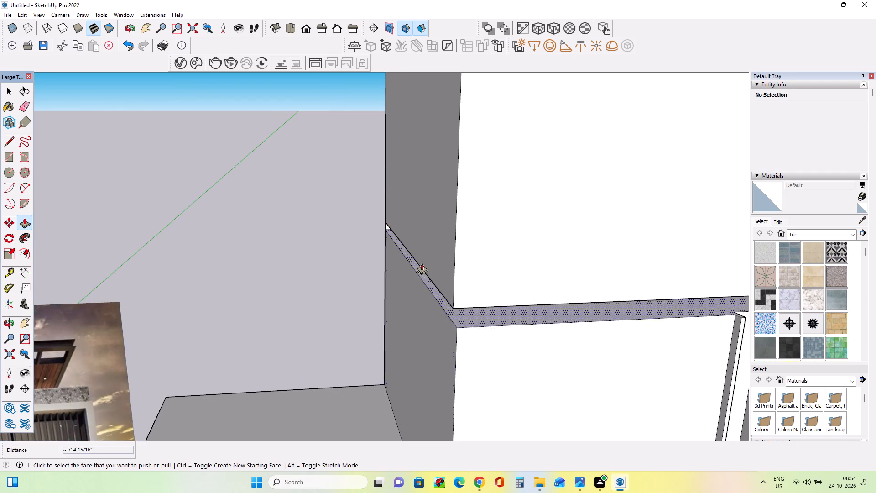
Draw a rectangle about 11' 10 1/4" by 7 13/16" along the bottom of the upper box's front face.
middle_drag(422, 263, 376, 237)
scroll(376, 237, down, 5)
middle_drag(454, 281, 460, 291)
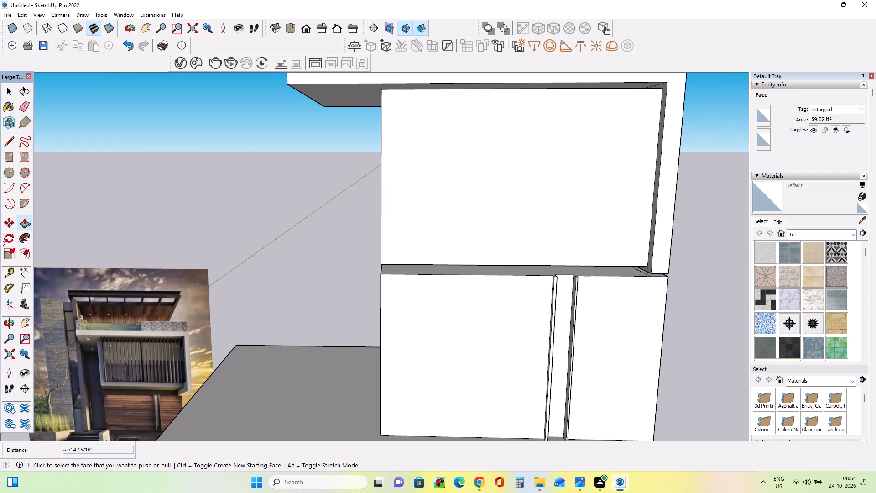
click(9, 153)
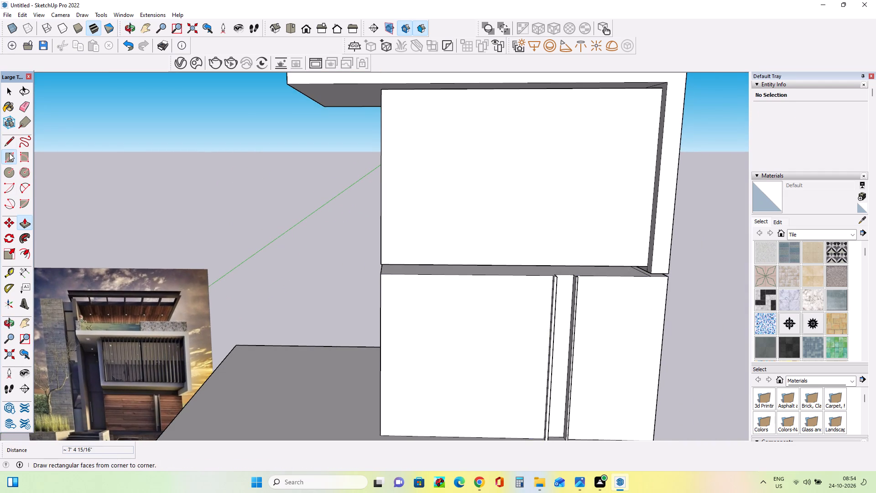
click(645, 268)
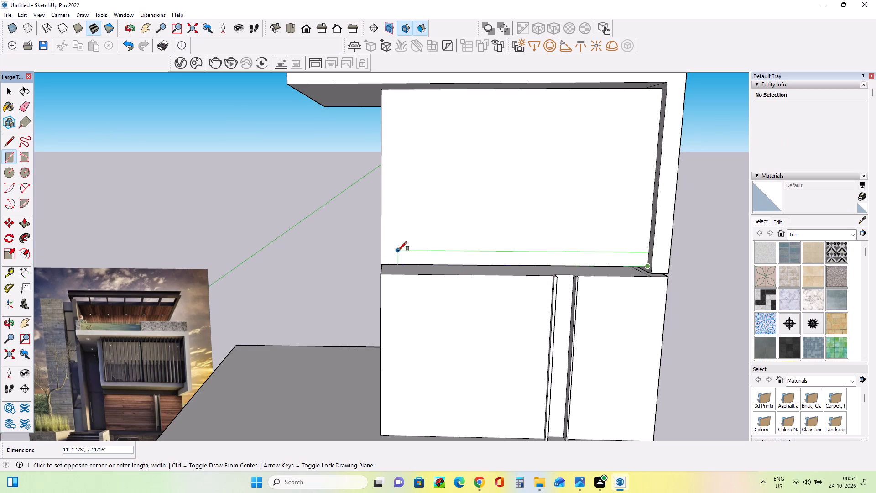
click(381, 249)
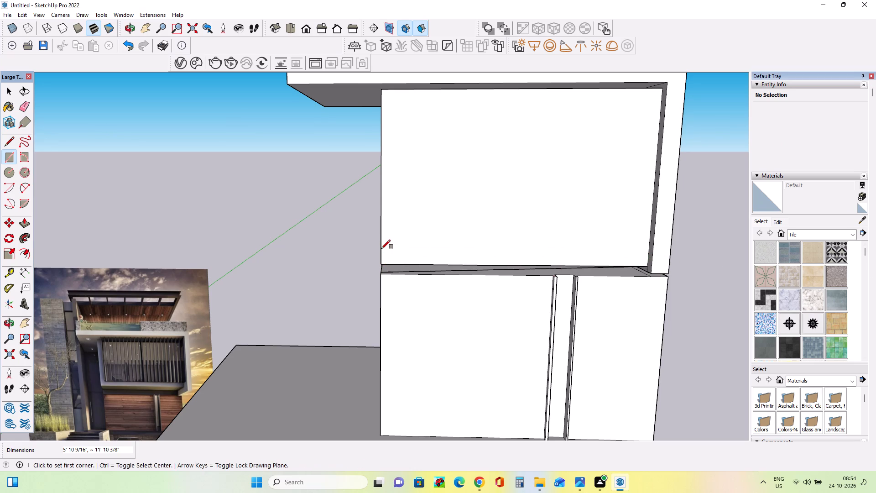
middle_drag(498, 281, 634, 300)
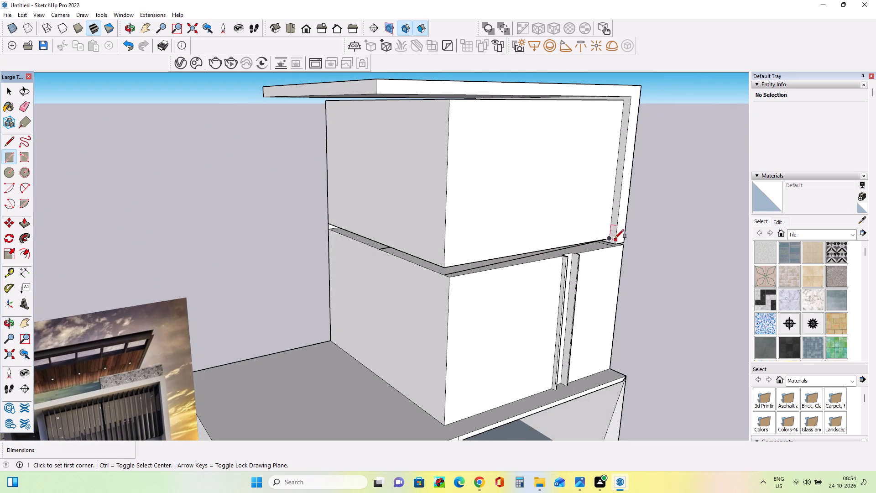
click(611, 235)
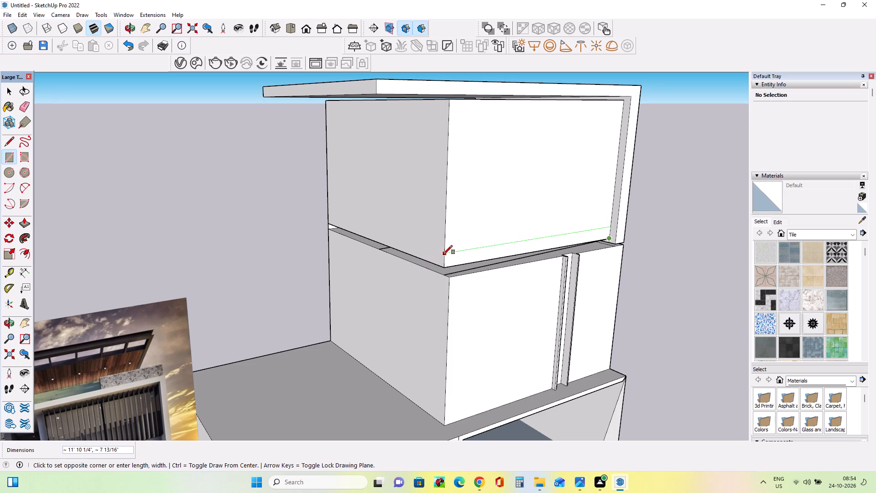
click(444, 254)
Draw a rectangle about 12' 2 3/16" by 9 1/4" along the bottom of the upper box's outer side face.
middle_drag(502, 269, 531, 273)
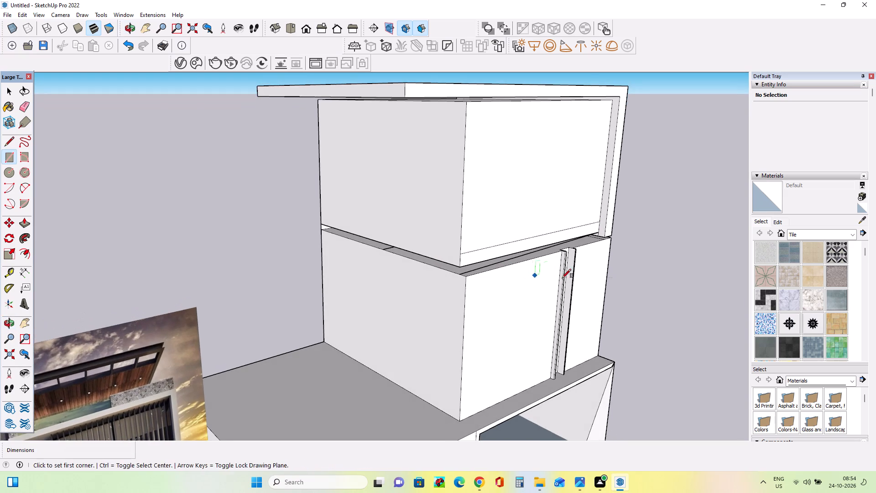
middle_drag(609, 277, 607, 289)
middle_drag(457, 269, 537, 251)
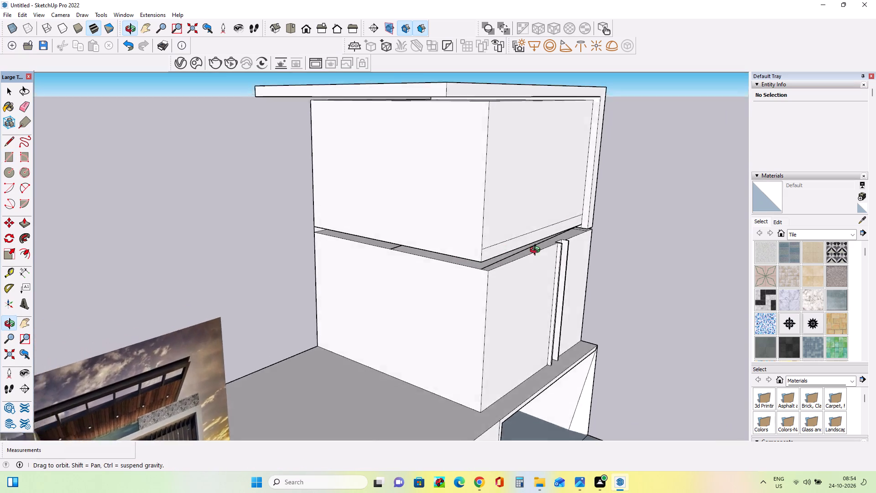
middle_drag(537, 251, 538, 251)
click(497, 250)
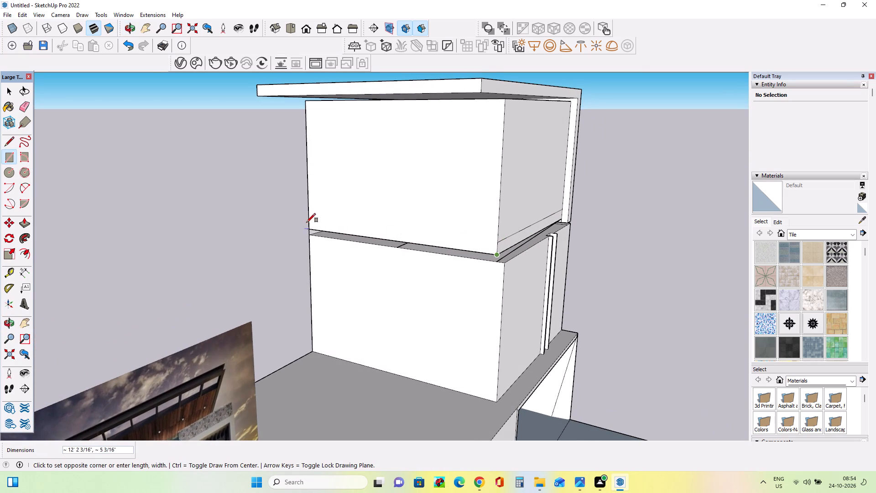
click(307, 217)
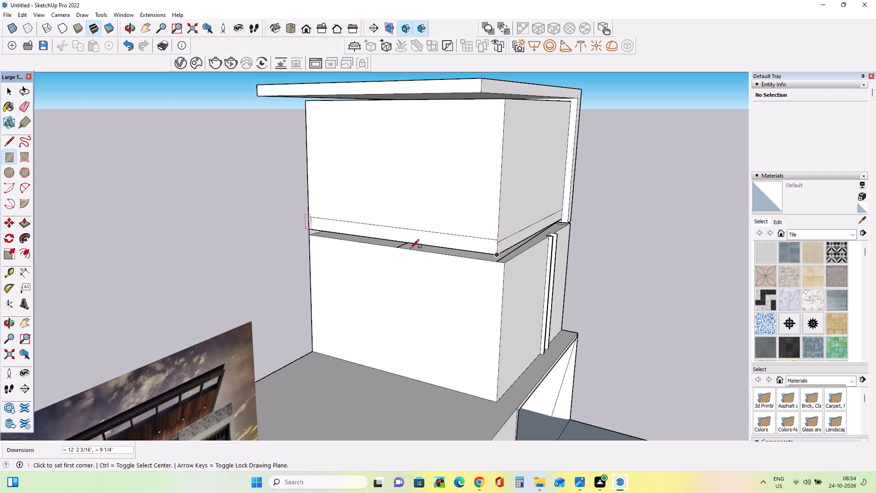
Draw a line about 12' 5 1/2" long across the outer side face, starting at the top corner of the front strip.
middle_drag(539, 283, 423, 279)
scroll(408, 254, up, 8)
middle_drag(422, 256, 517, 265)
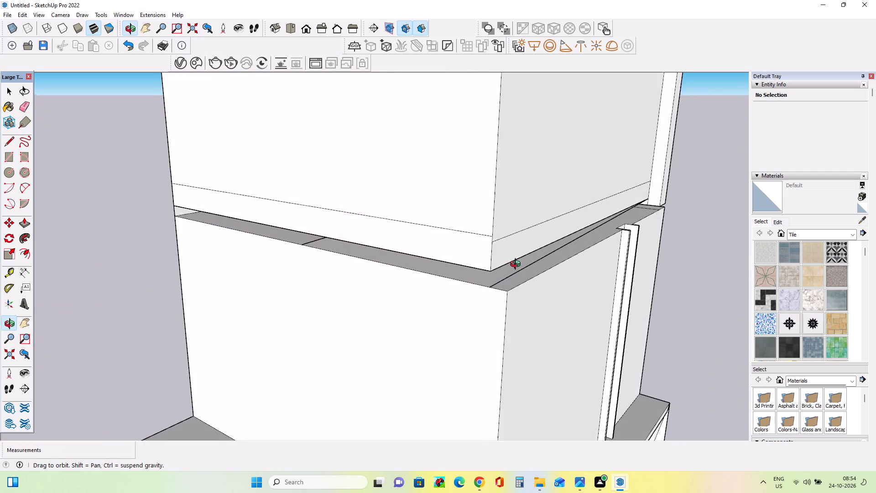
middle_drag(517, 265, 520, 266)
click(11, 139)
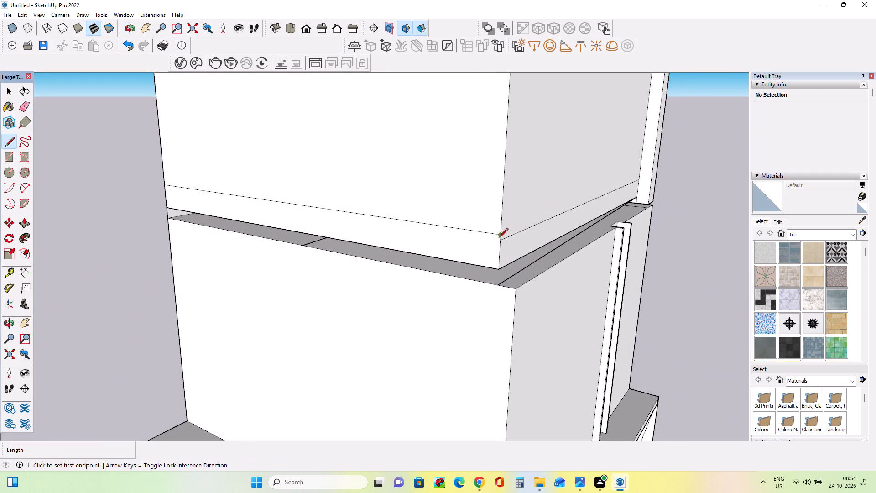
click(499, 239)
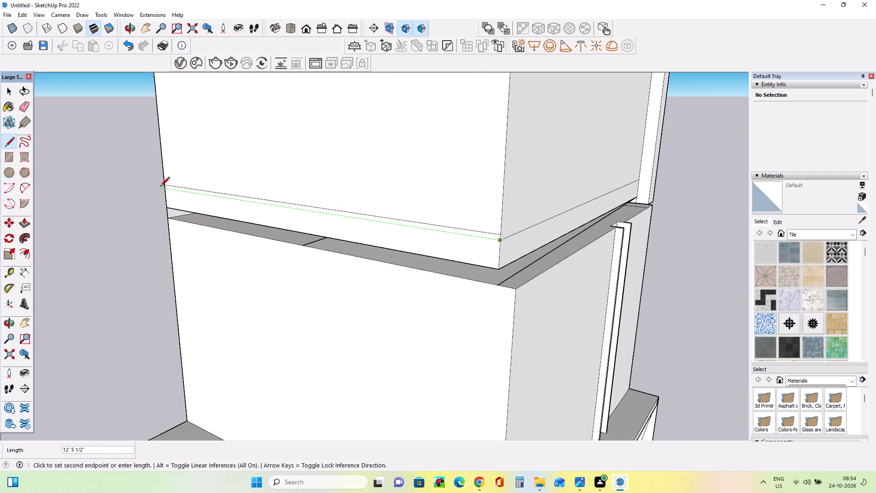
click(160, 187)
Erase the line's overshooting end and the redundant upper strip line on the upper box's outer side face.
middle_drag(268, 223, 345, 228)
middle_drag(128, 227, 182, 239)
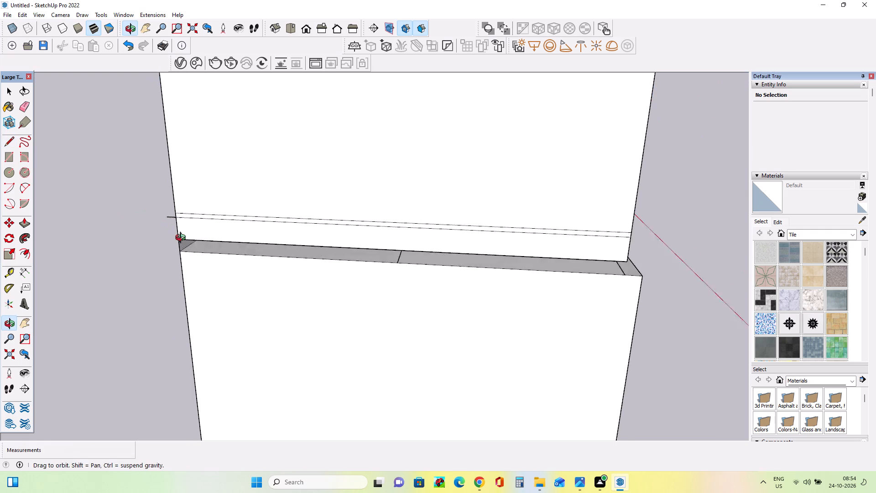
middle_drag(182, 239, 193, 239)
key(space)
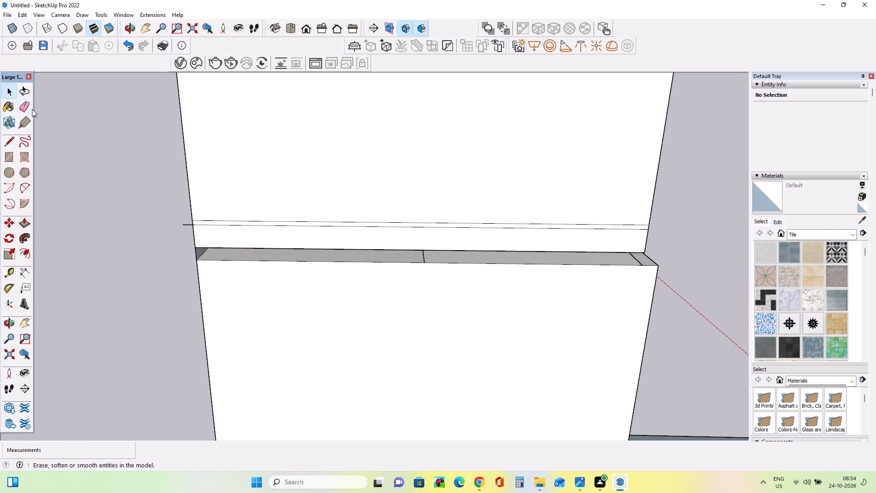
click(20, 108)
click(187, 221)
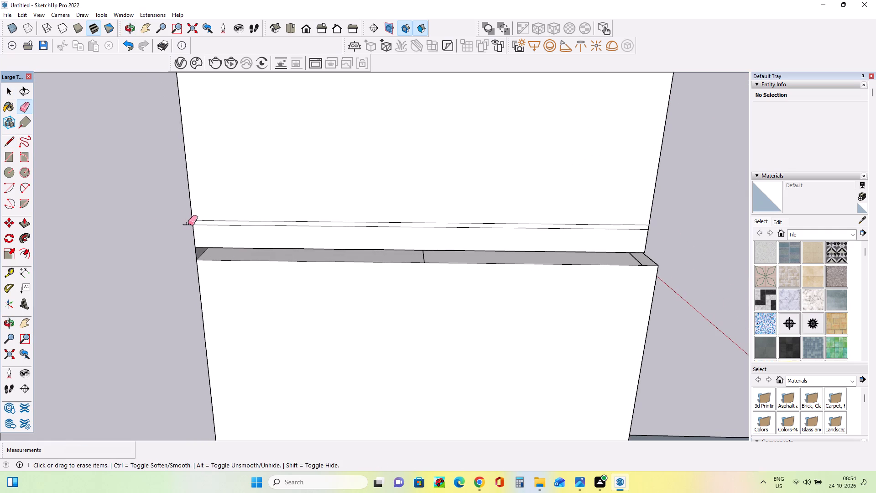
drag(188, 224, 188, 230)
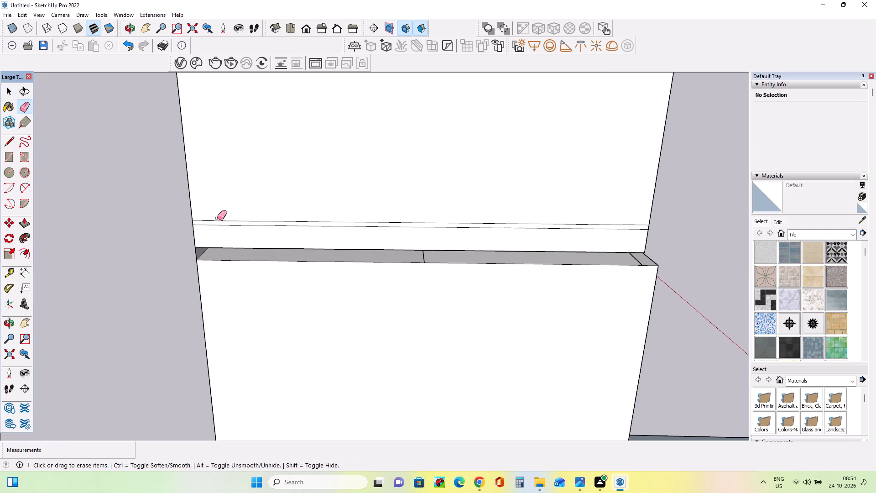
click(219, 221)
scroll(185, 226, down, 2)
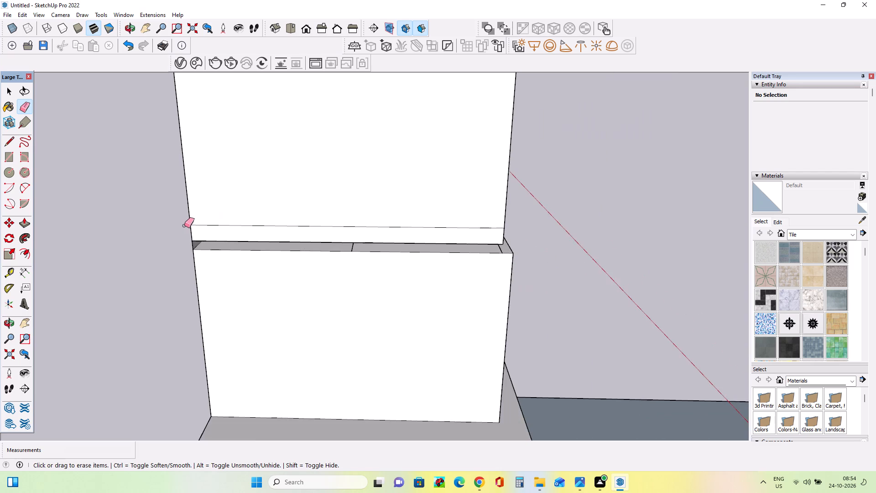
Pull the bottom strip on the upper box's front face out about 1 11/16" to form a raised band.
scroll(184, 226, down, 6)
middle_drag(511, 310, 324, 333)
scroll(271, 248, up, 1)
scroll(271, 248, down, 1)
scroll(271, 248, up, 2)
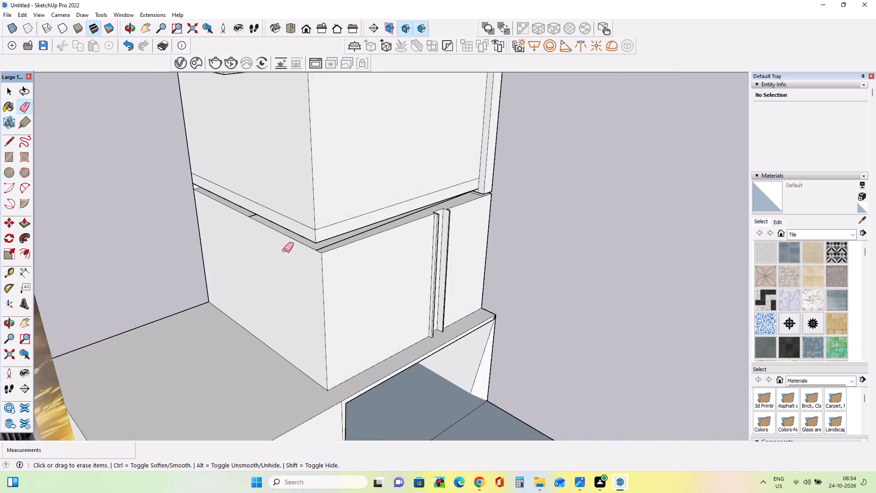
middle_drag(392, 300, 396, 314)
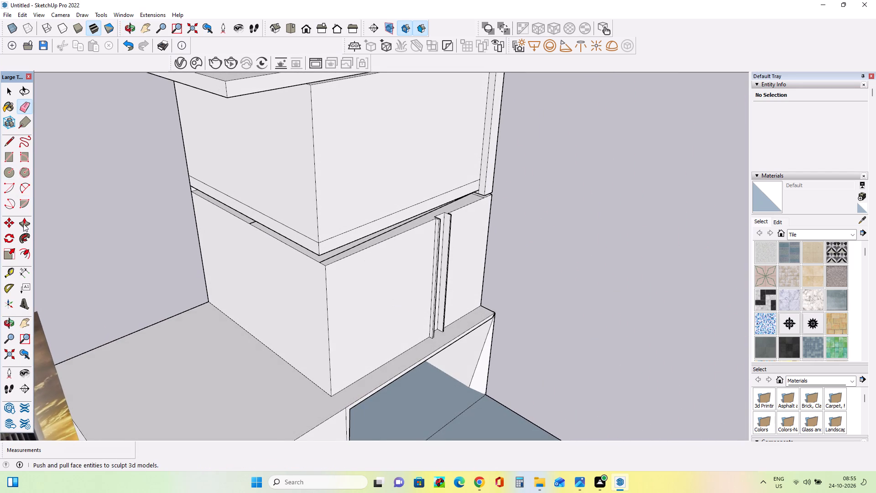
click(24, 221)
scroll(360, 230, up, 3)
drag(360, 230, 361, 234)
scroll(582, 287, down, 8)
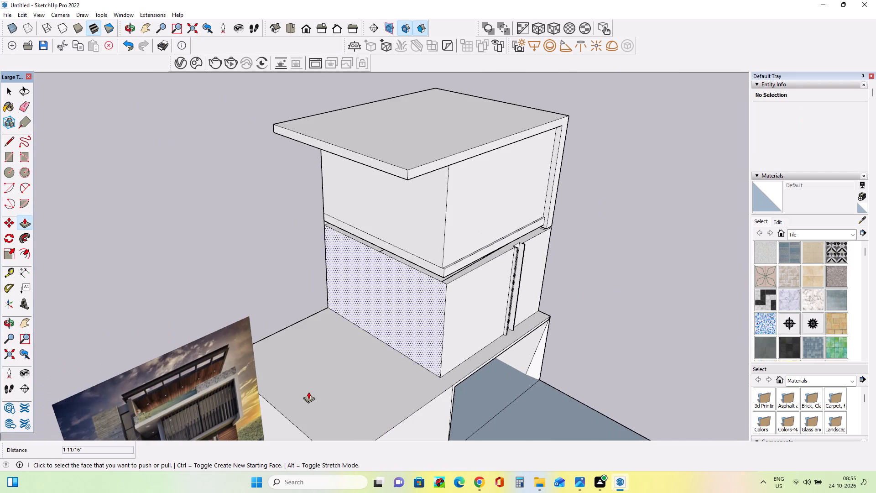
Pull the bottom strip on the upper box's outer side face out about 1 5/16" to extend the raised band.
middle_drag(475, 298, 480, 307)
scroll(367, 241, up, 4)
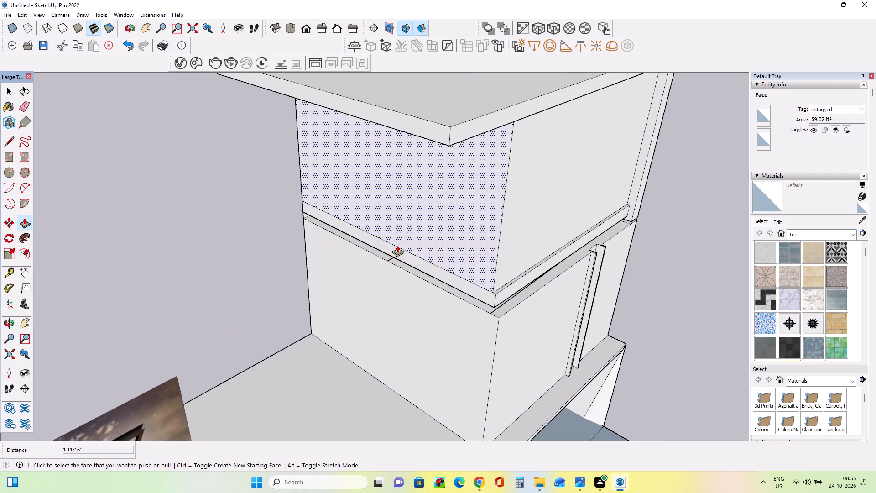
drag(478, 294, 479, 294)
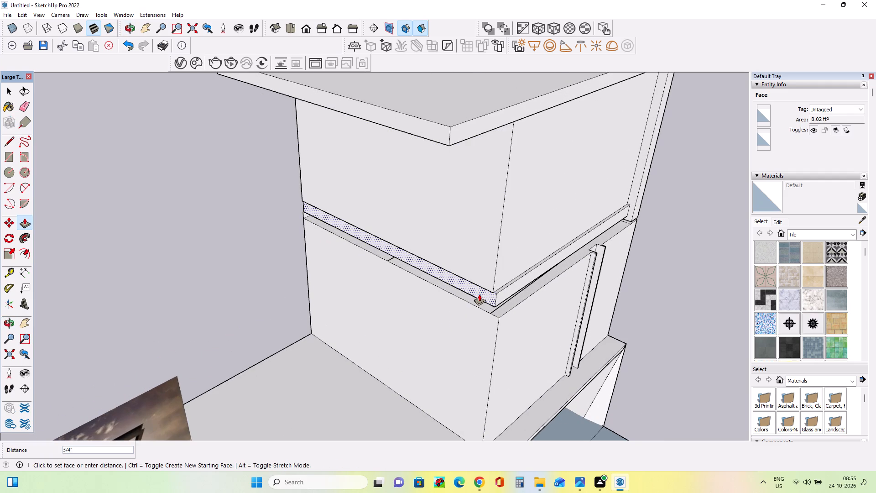
drag(479, 294, 479, 299)
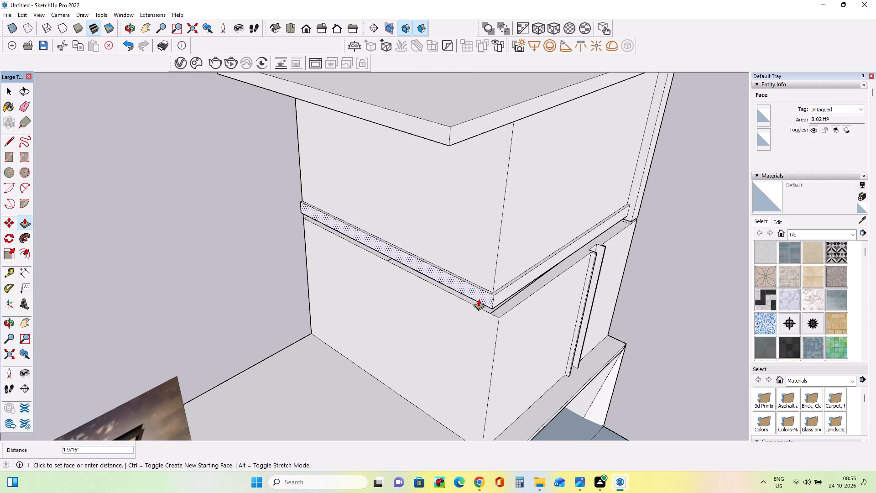
drag(479, 299, 479, 299)
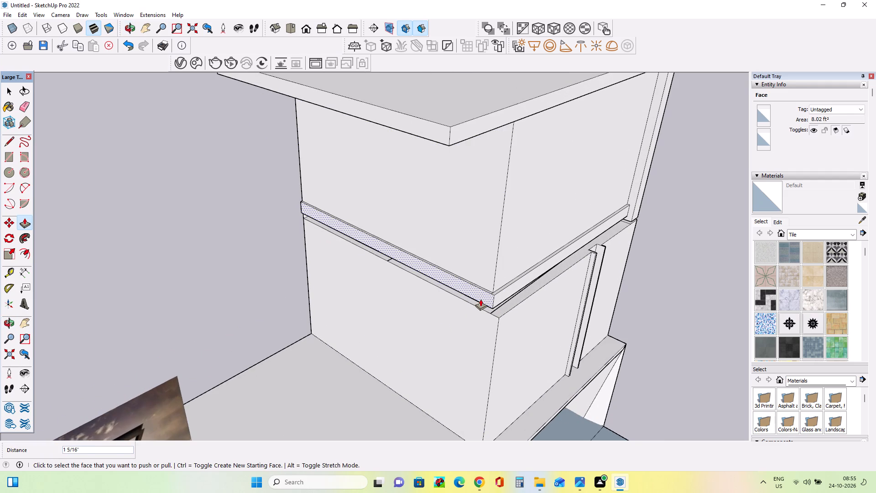
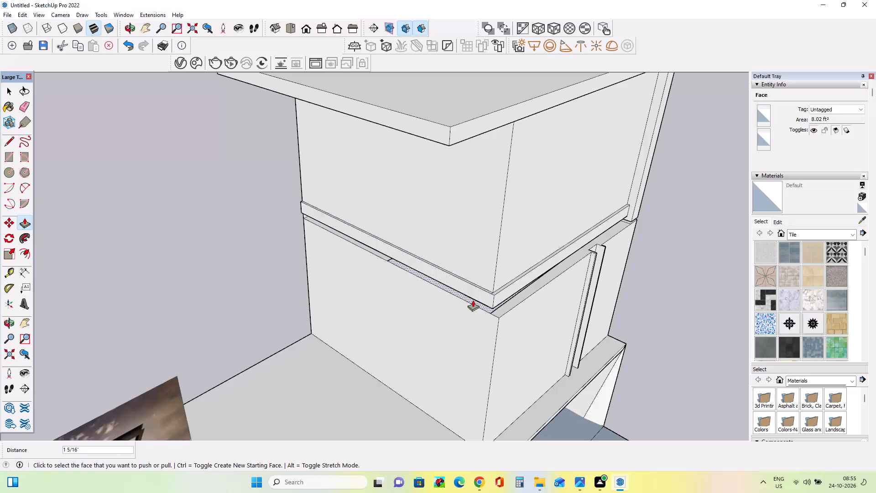
Push the upper box's front face above the raised band inward about 4 13/16".
middle_drag(501, 296, 286, 311)
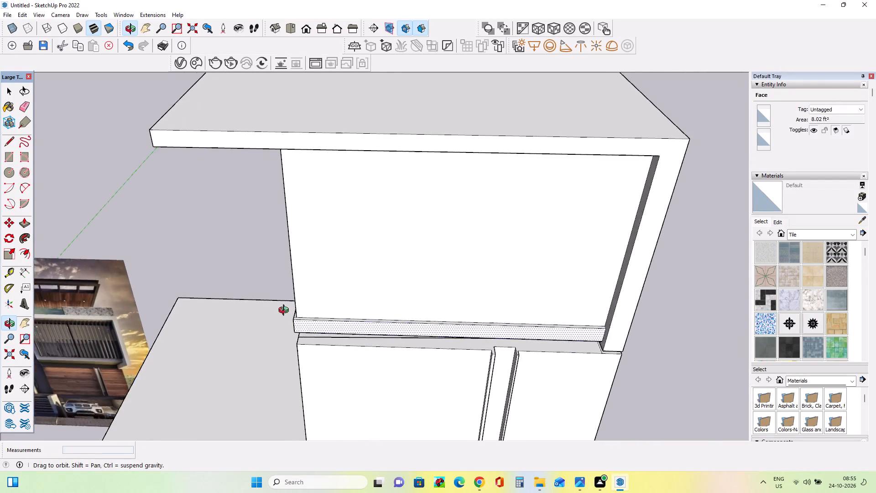
middle_drag(286, 311, 285, 311)
scroll(355, 281, up, 4)
middle_drag(361, 281, 369, 268)
scroll(368, 268, down, 8)
middle_drag(404, 251, 412, 232)
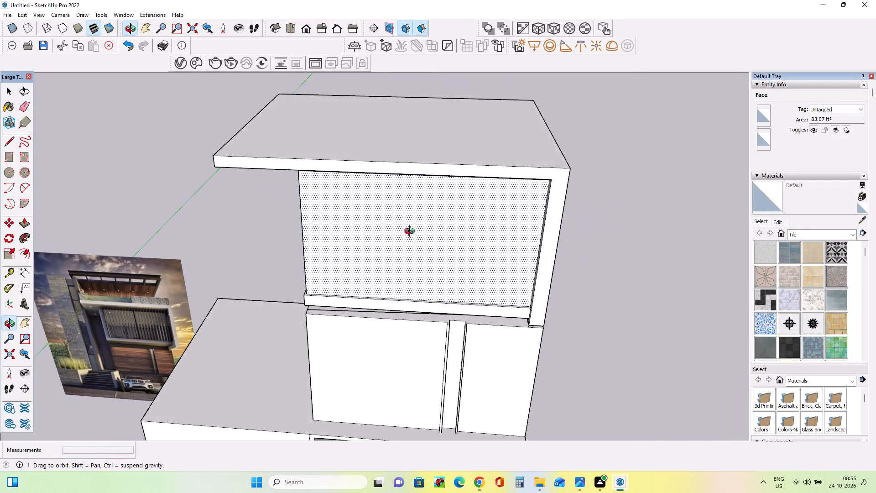
middle_drag(412, 232, 433, 181)
scroll(433, 181, down, 3)
scroll(349, 172, up, 2)
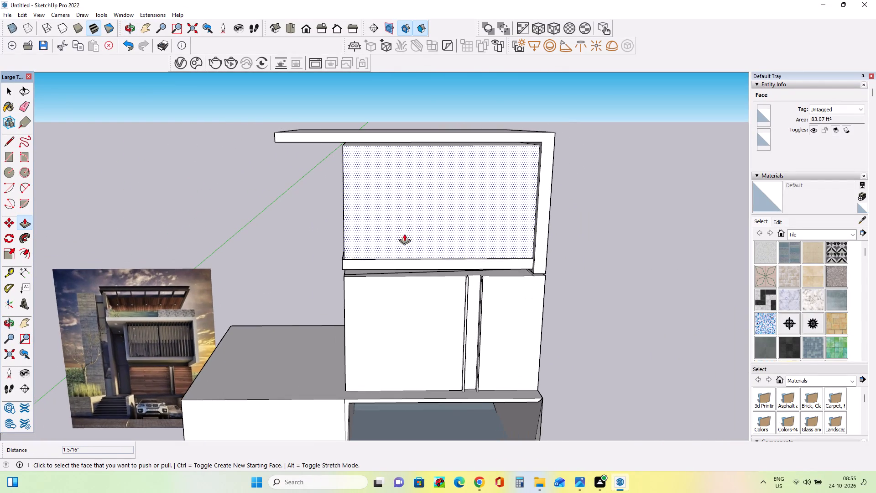
middle_drag(404, 234, 413, 243)
scroll(437, 252, up, 1)
middle_drag(437, 251, 452, 196)
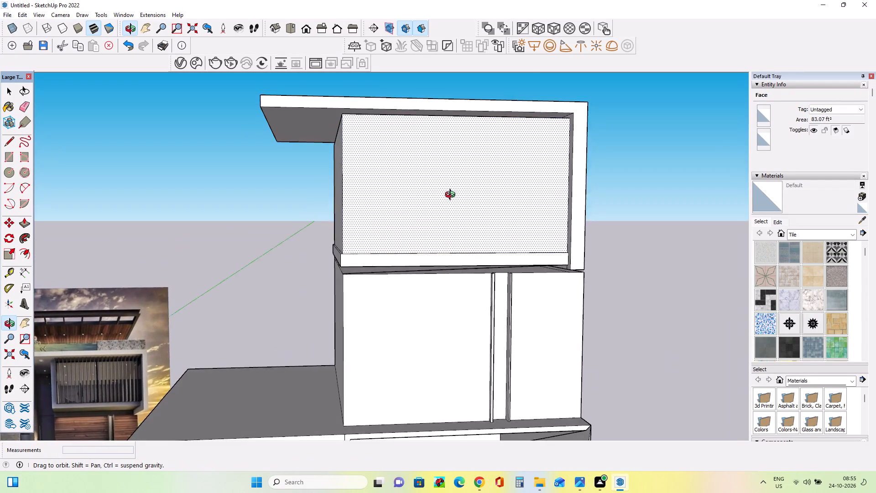
middle_drag(452, 196, 456, 183)
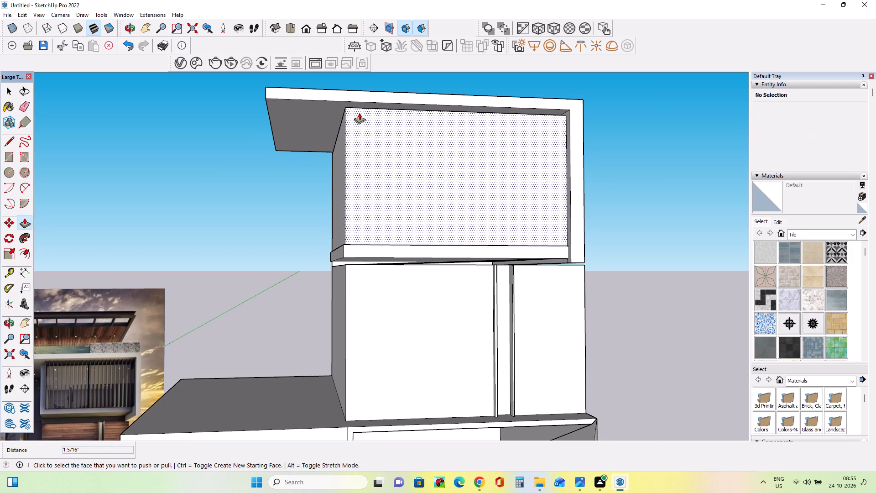
scroll(364, 97, up, 5)
middle_drag(372, 154, 391, 155)
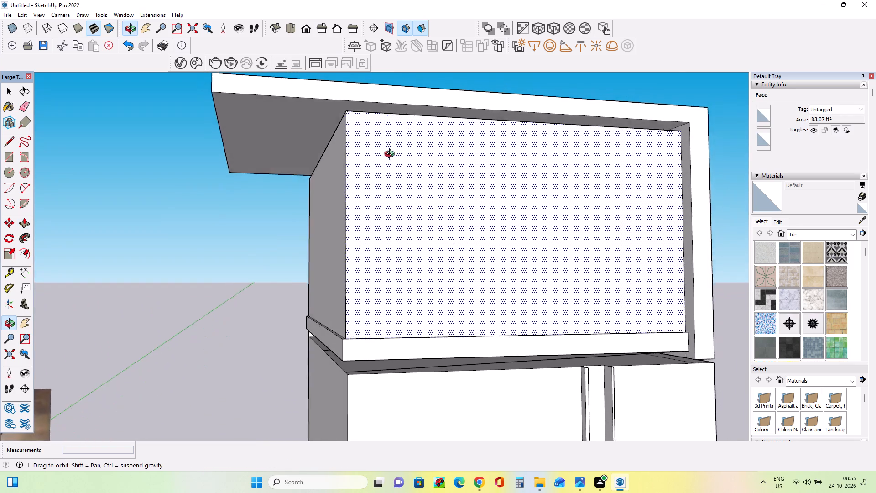
middle_drag(391, 155, 394, 160)
scroll(394, 160, down, 9)
middle_drag(417, 276, 412, 344)
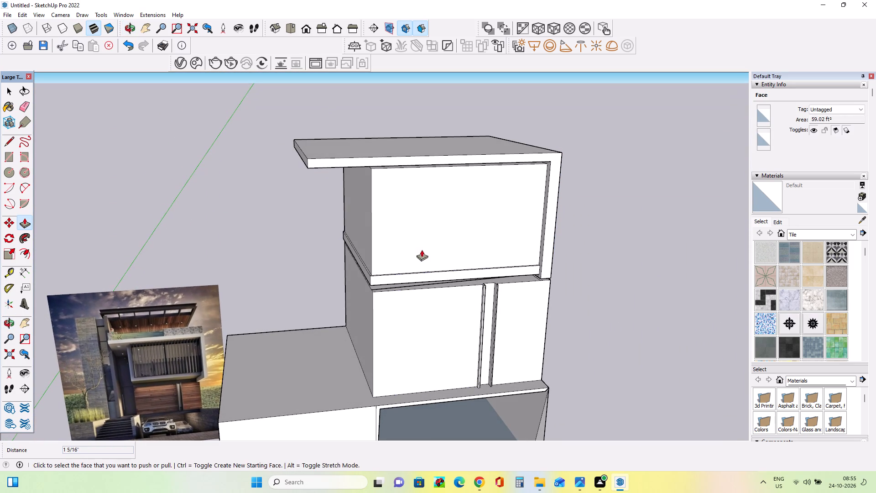
click(416, 244)
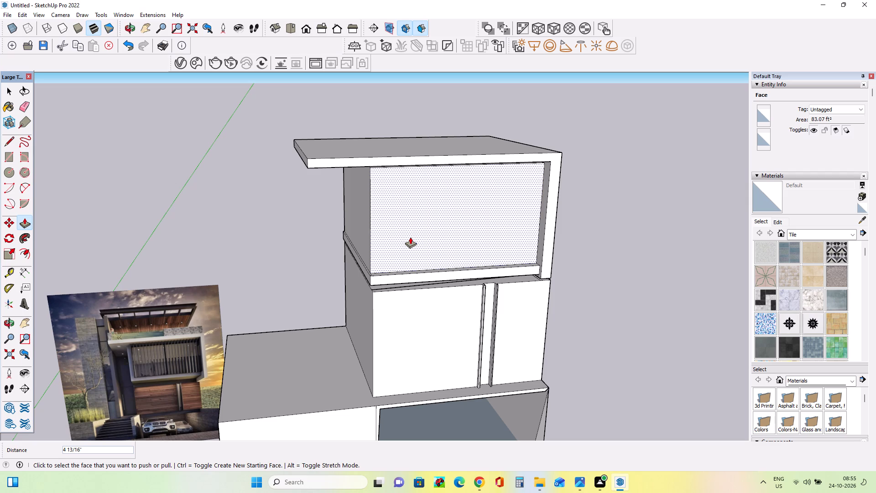
Pull the lower box's outer side face below the raised band outward about 2".
middle_drag(405, 237, 409, 268)
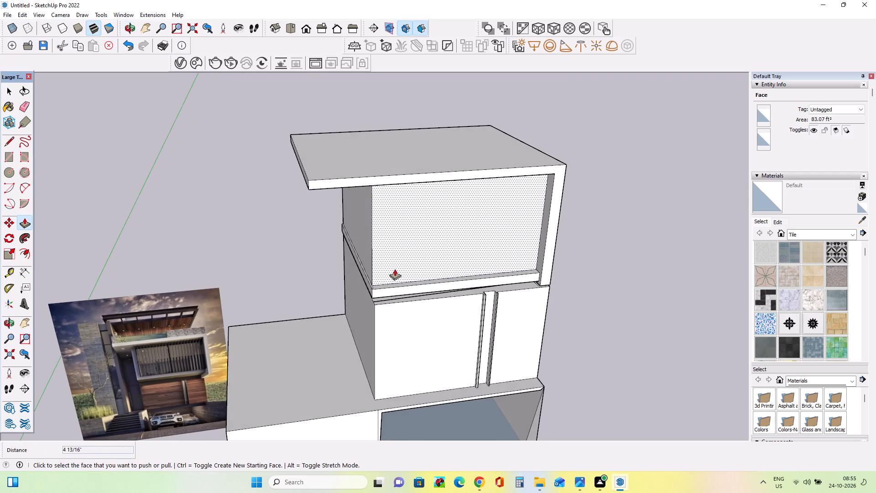
scroll(394, 269, up, 4)
middle_drag(400, 281, 418, 309)
scroll(350, 319, down, 1)
scroll(350, 319, up, 2)
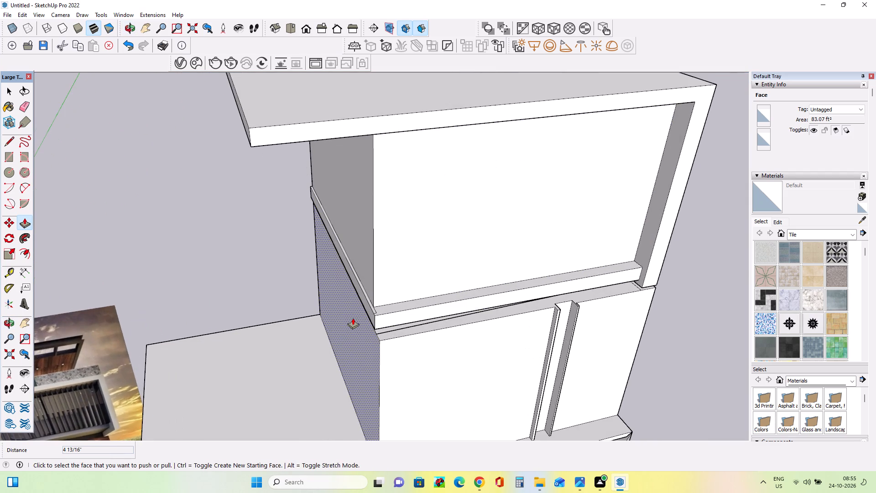
scroll(353, 318, up, 4)
middle_drag(356, 318, 375, 319)
drag(386, 336, 380, 336)
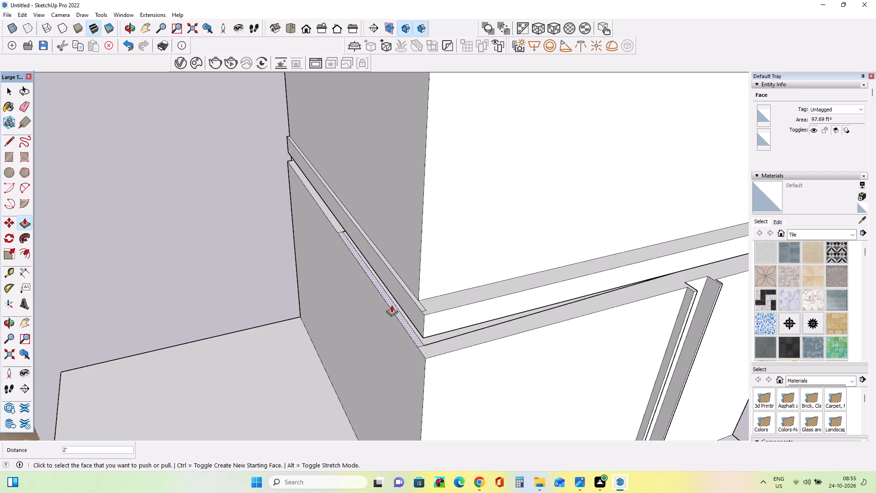
Erase the two stray edges on top of the raised band at the upper box's front outer corner.
scroll(419, 313, up, 3)
middle_drag(398, 313, 343, 328)
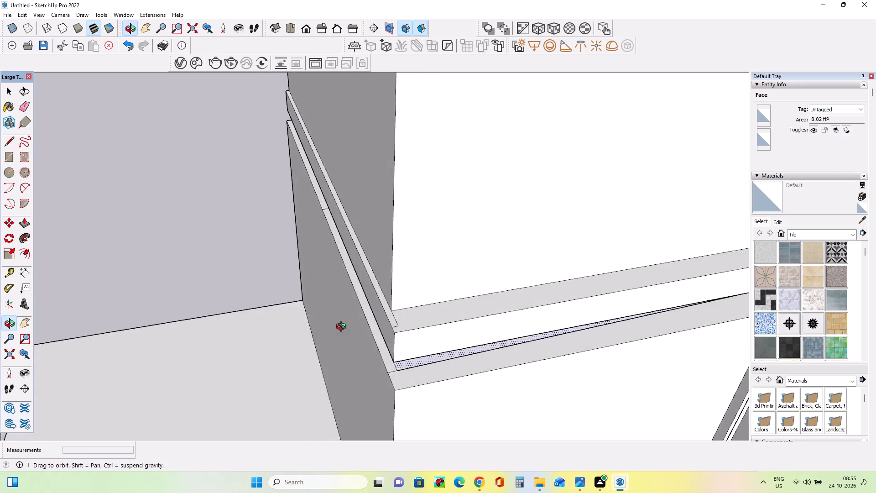
middle_drag(343, 328, 334, 328)
scroll(333, 325, down, 4)
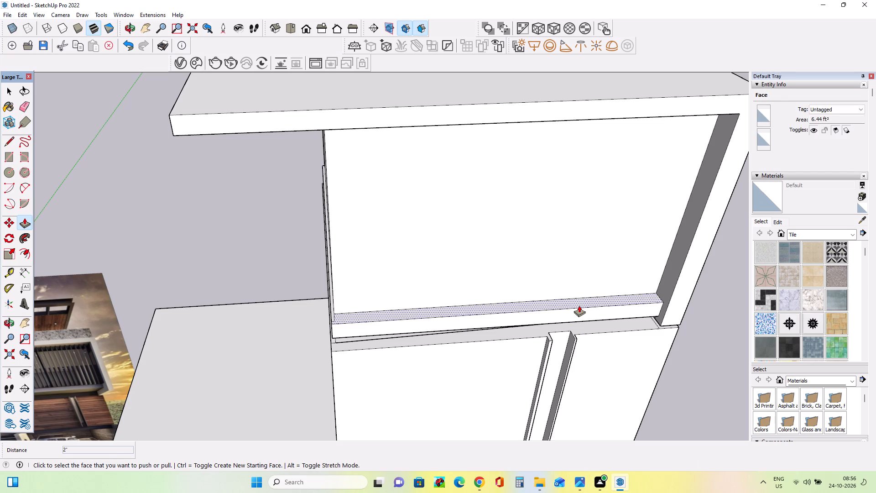
middle_drag(601, 199, 605, 219)
scroll(331, 325, up, 13)
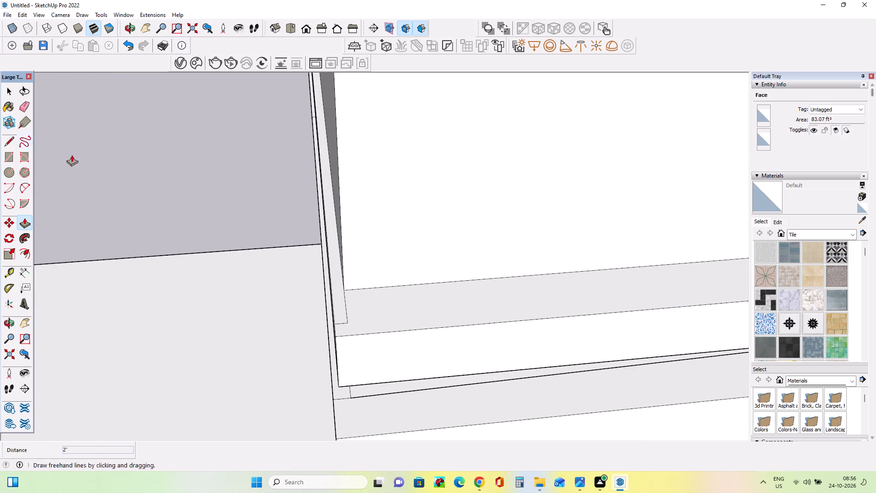
click(26, 104)
click(345, 312)
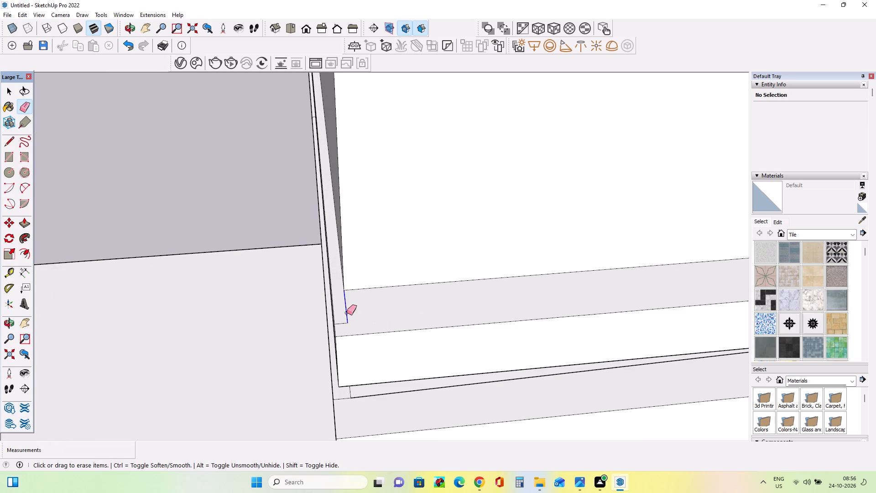
click(344, 321)
Examine the balcony's frame and vertical louvre screen in the reference image placed beside the model.
scroll(334, 312, down, 2)
scroll(334, 312, up, 1)
scroll(334, 312, down, 6)
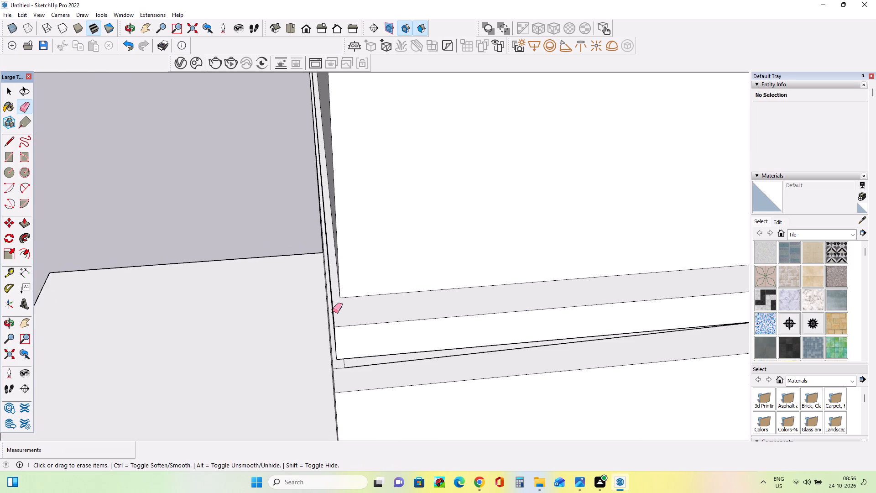
scroll(333, 311, down, 1)
scroll(333, 311, up, 1)
scroll(333, 311, down, 6)
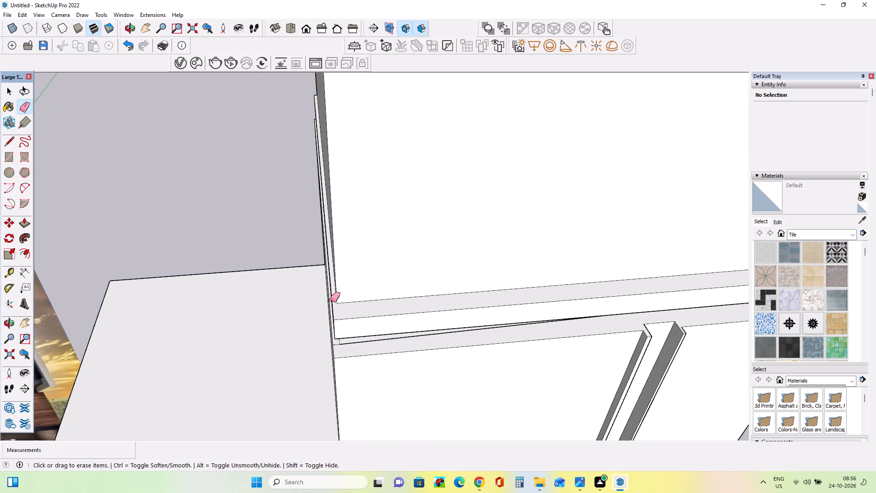
middle_drag(403, 282, 406, 299)
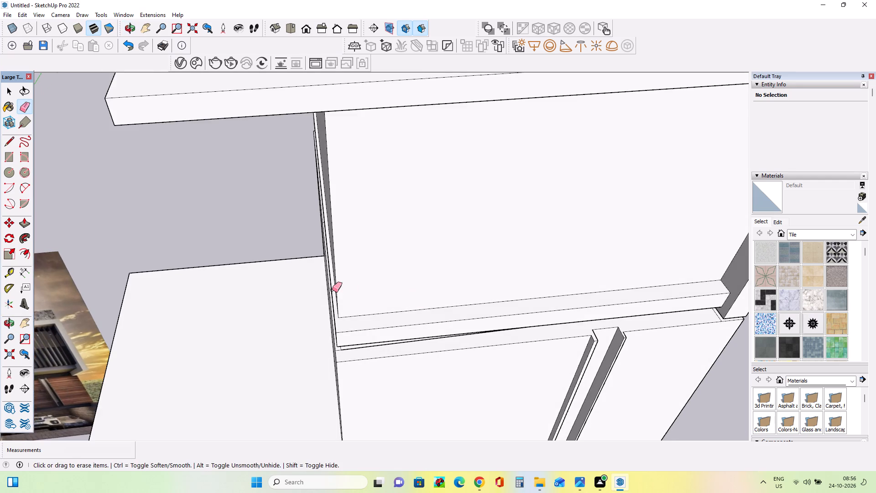
scroll(332, 290, down, 4)
middle_drag(394, 323, 388, 305)
scroll(388, 305, down, 3)
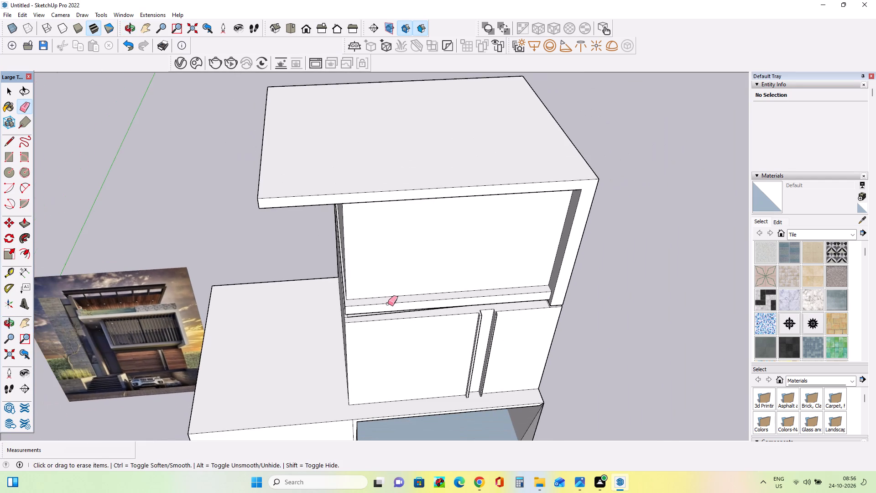
middle_drag(387, 303, 389, 281)
scroll(107, 346, up, 14)
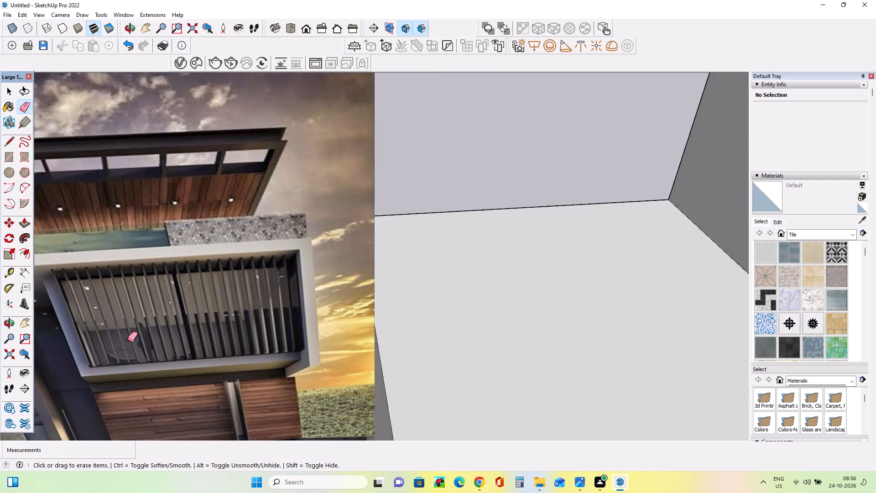
scroll(128, 340, up, 3)
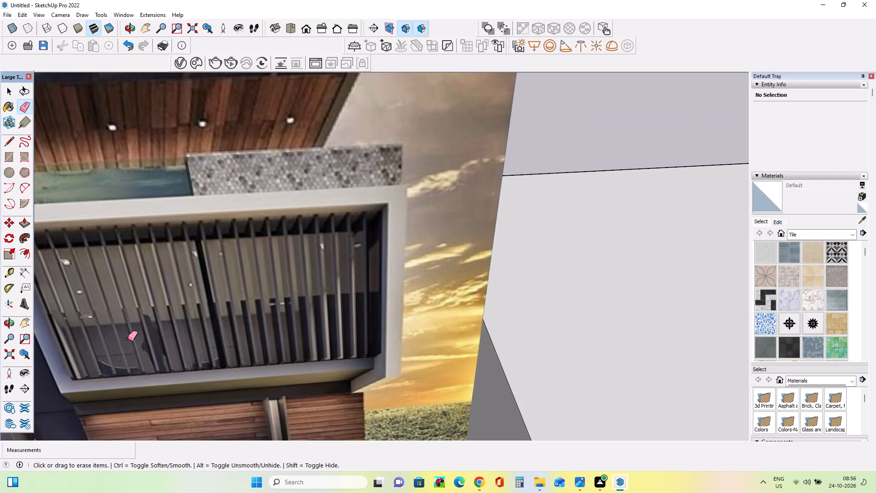
middle_drag(117, 320, 167, 283)
scroll(103, 310, up, 7)
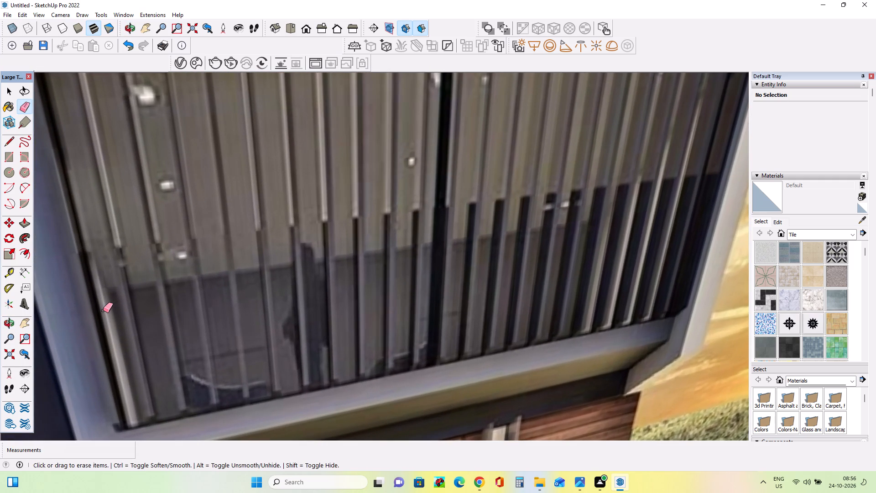
scroll(103, 310, down, 3)
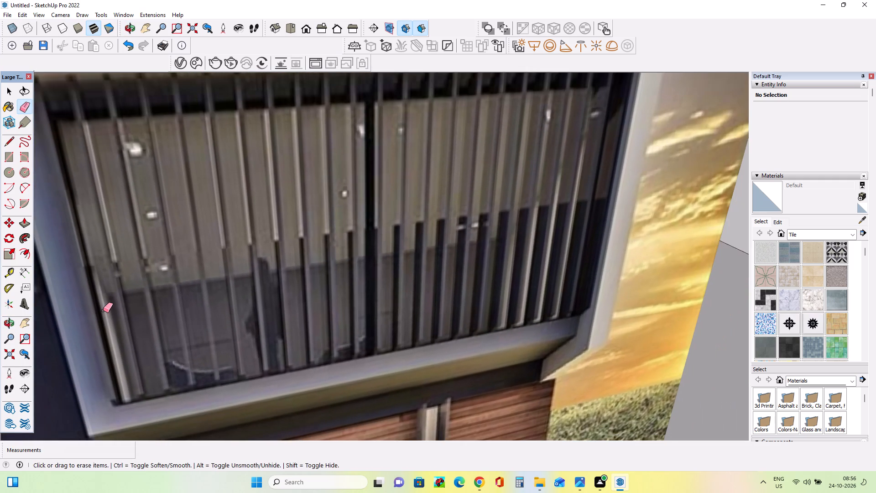
scroll(104, 310, down, 2)
middle_drag(109, 309, 153, 298)
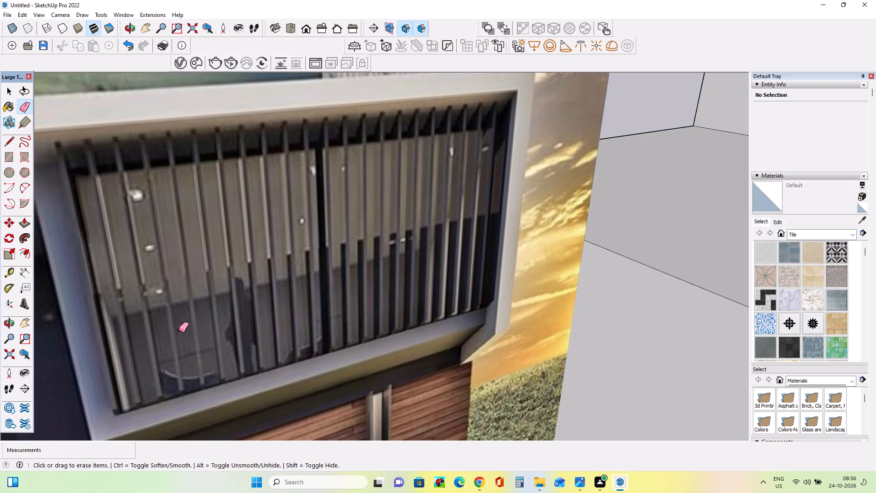
middle_drag(239, 331, 326, 310)
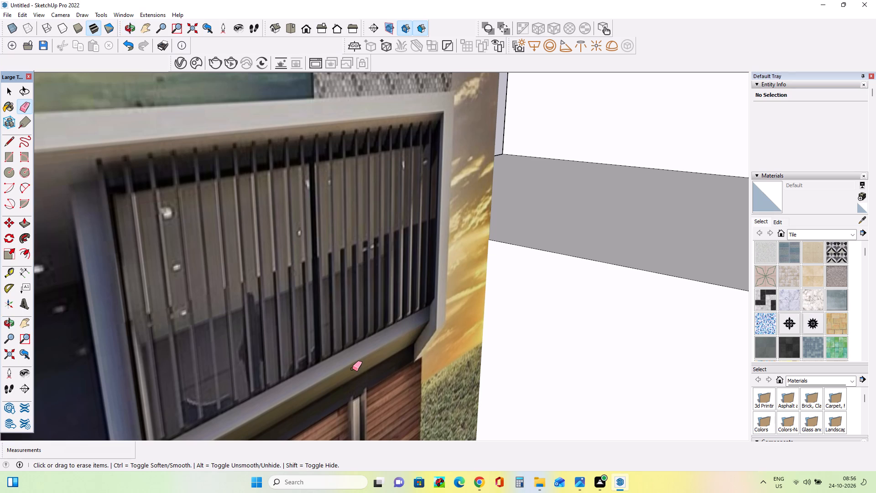
middle_drag(347, 350, 376, 338)
Switch to Photos to look for the facade's reference picture, and return to SketchUp.
click(576, 484)
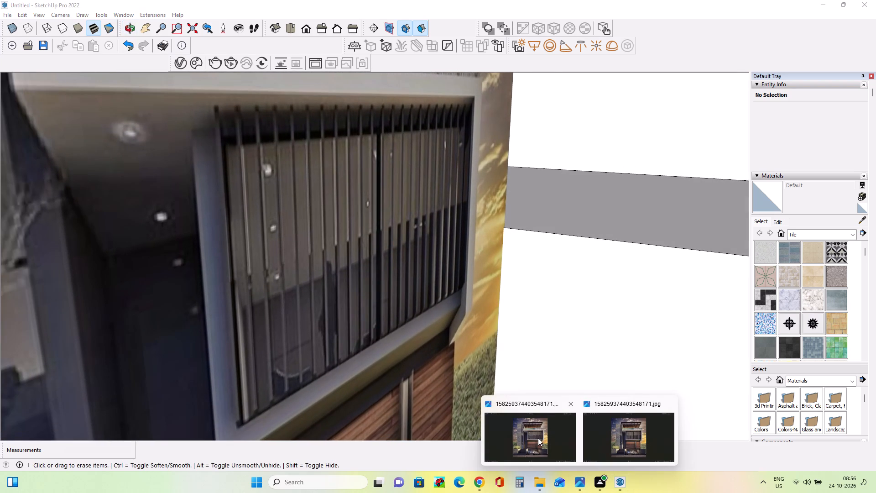
click(538, 438)
middle_drag(514, 392, 530, 392)
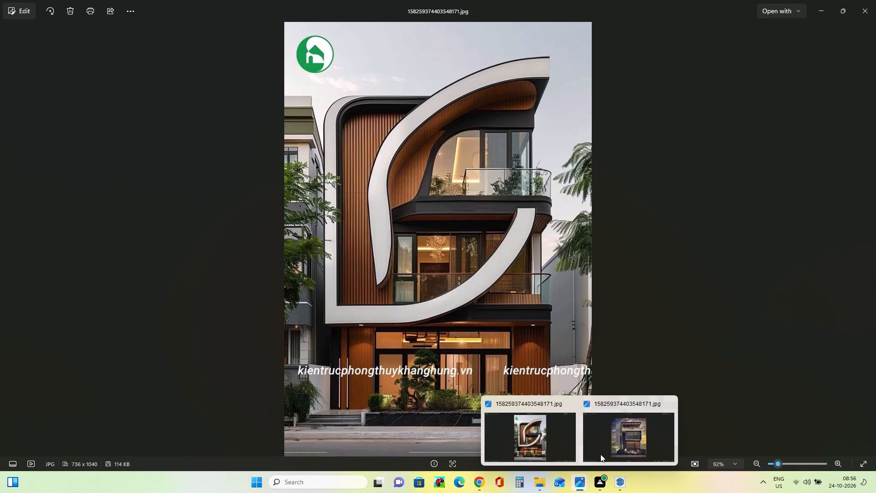
click(614, 434)
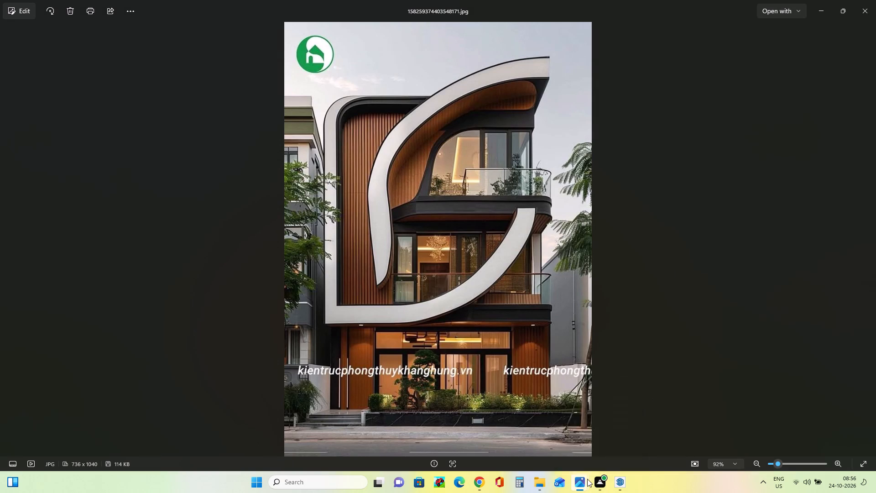
click(728, 396)
click(830, 2)
click(820, 10)
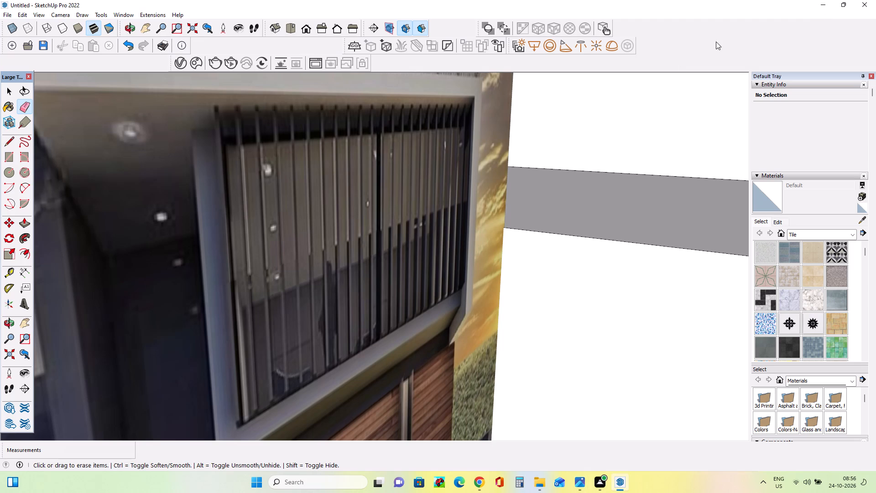
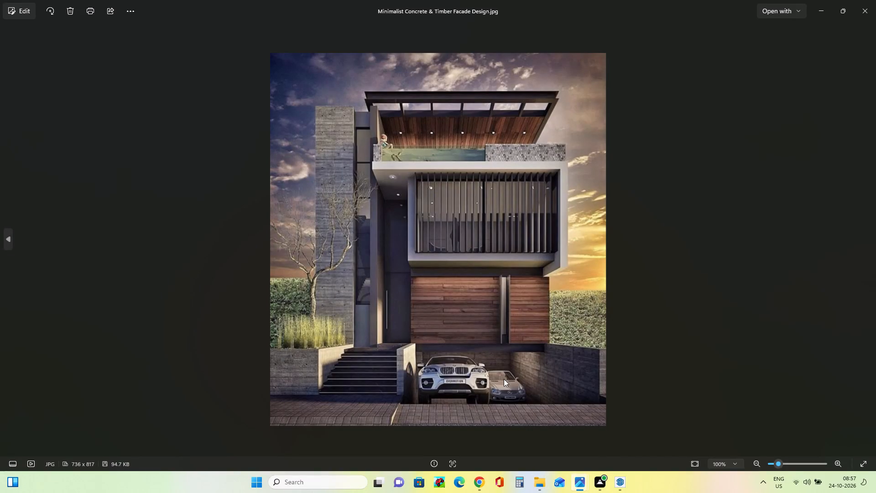
Examine the balcony's louvre screen, its frame and the recessed band above the timber wall in the facade reference picture.
scroll(548, 311, up, 3)
scroll(576, 254, up, 5)
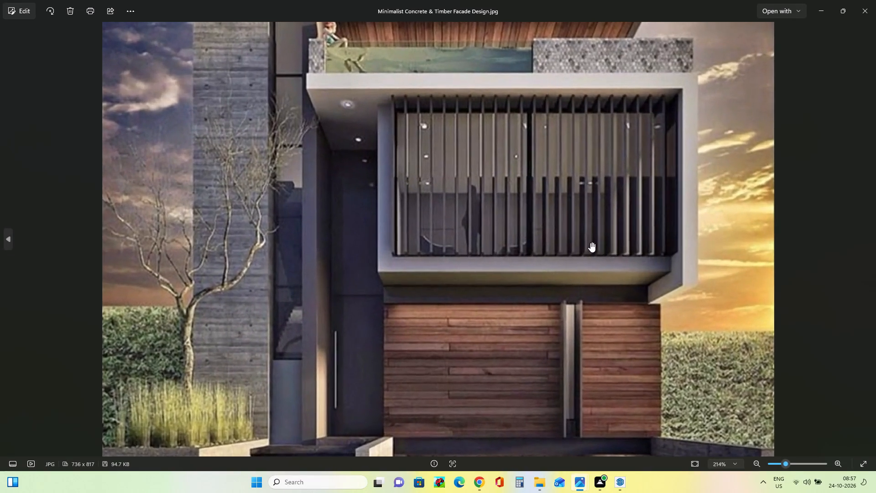
scroll(590, 242, up, 2)
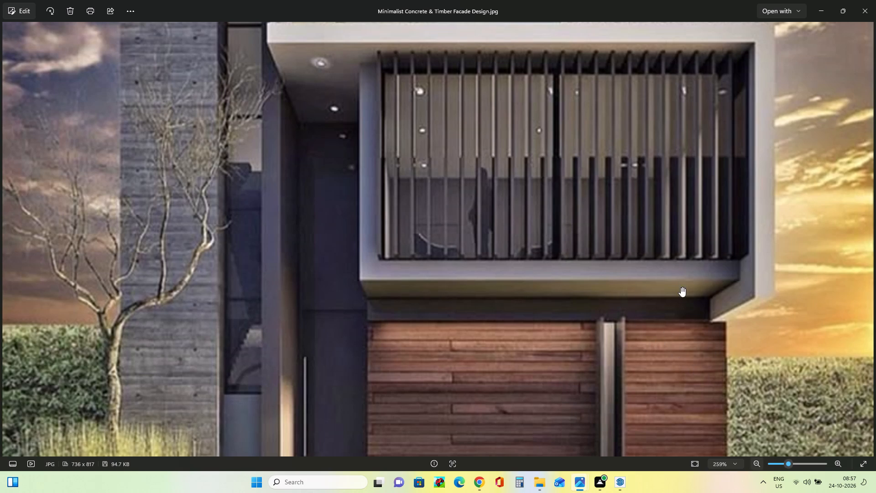
drag(691, 261, 568, 255)
scroll(523, 203, up, 8)
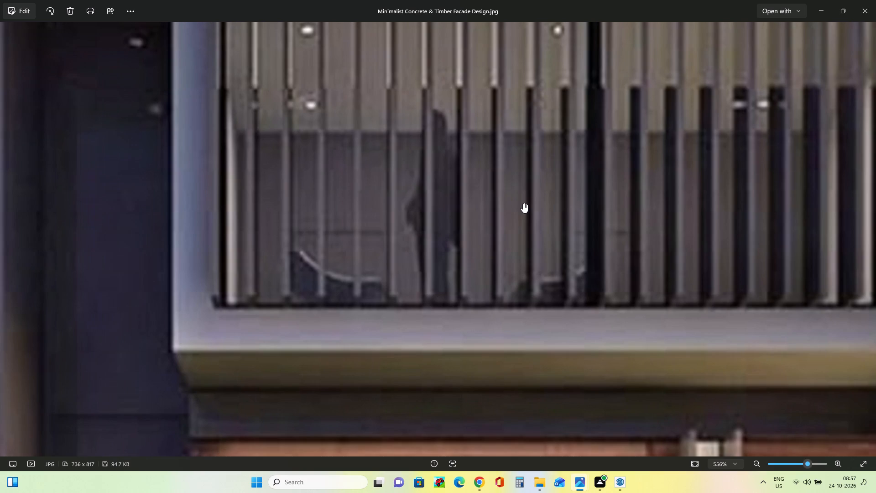
scroll(523, 203, down, 4)
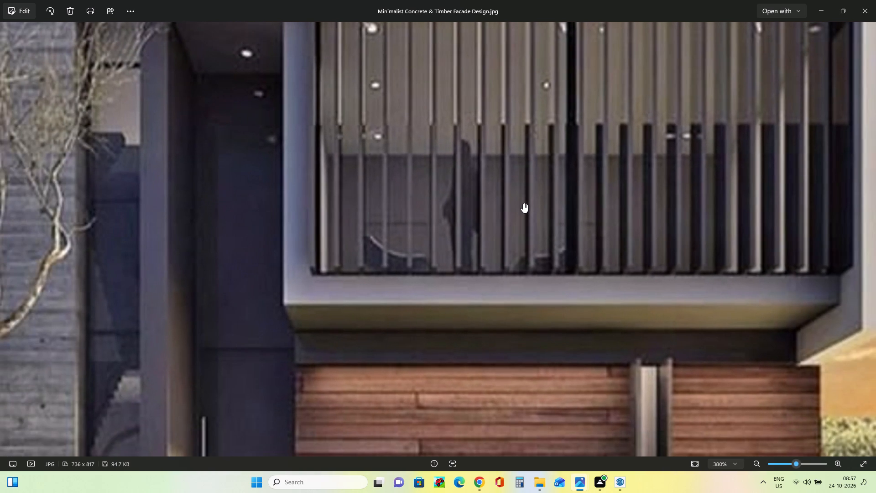
scroll(671, 238, up, 3)
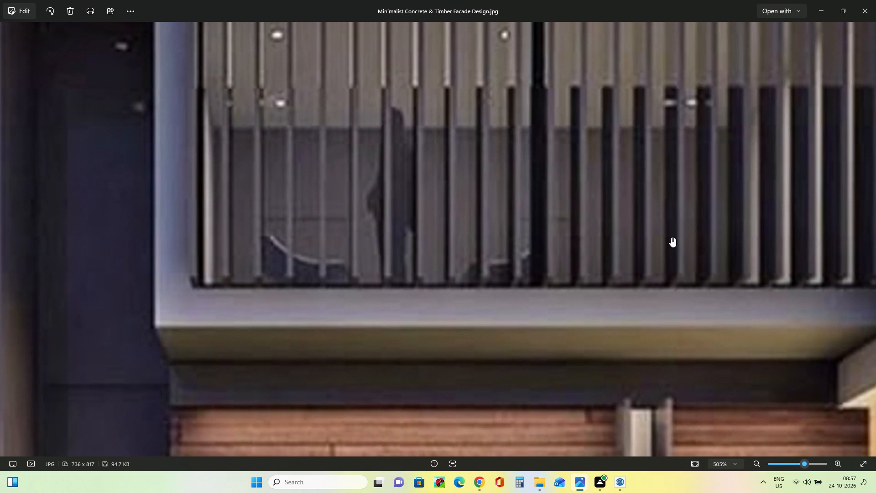
scroll(671, 237, down, 5)
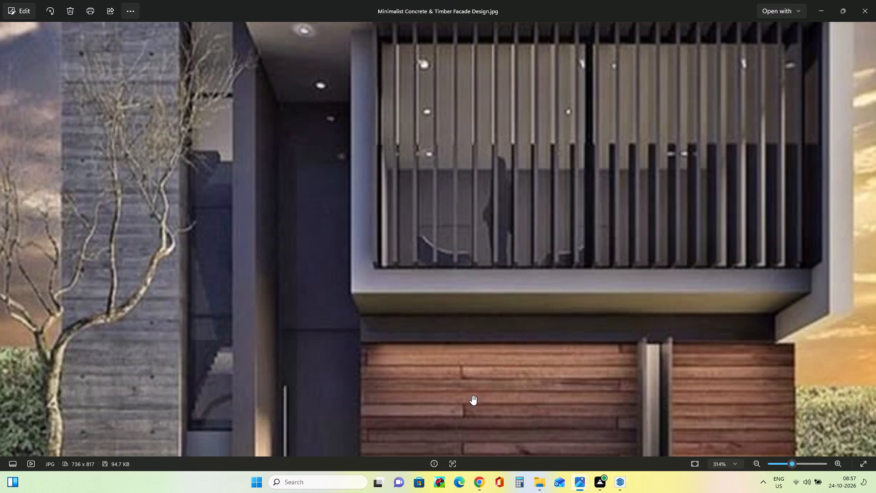
scroll(397, 223, up, 2)
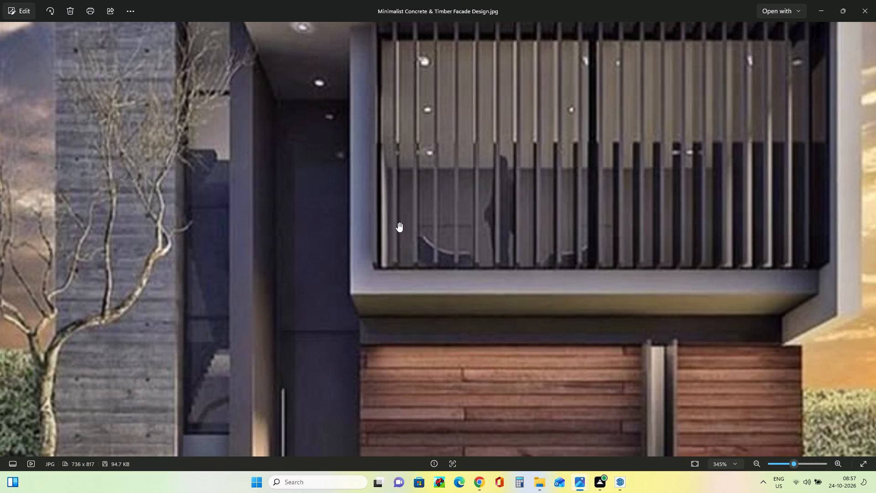
scroll(398, 222, up, 6)
scroll(520, 208, down, 3)
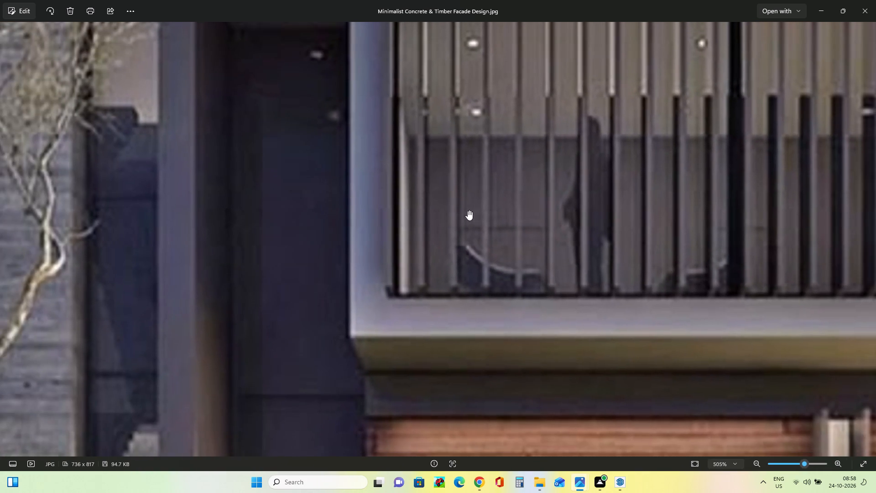
scroll(458, 210, down, 4)
scroll(377, 215, down, 8)
scroll(469, 200, down, 4)
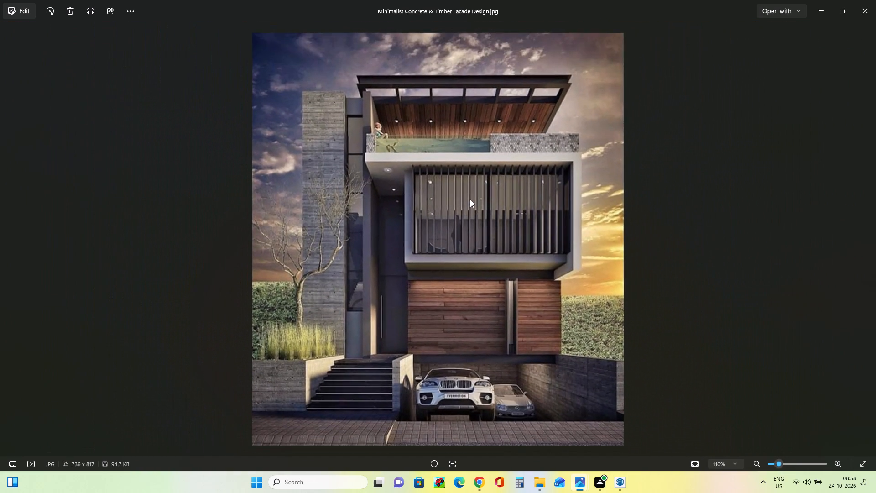
scroll(470, 199, down, 5)
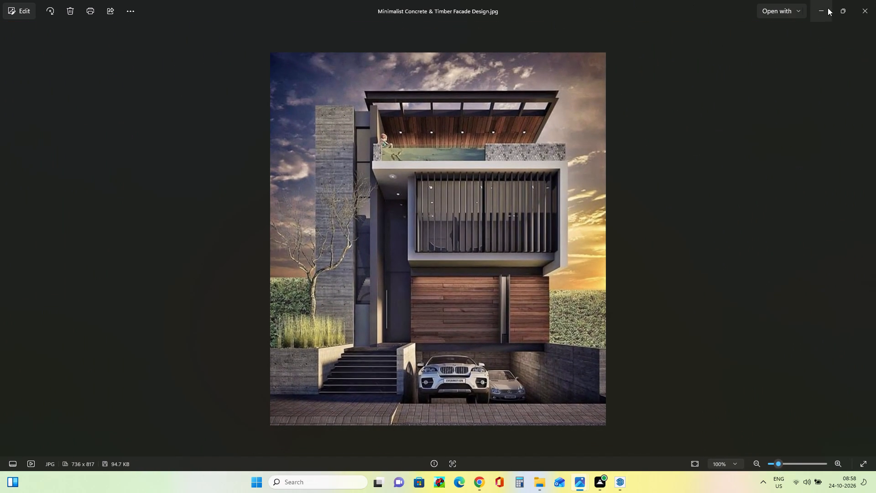
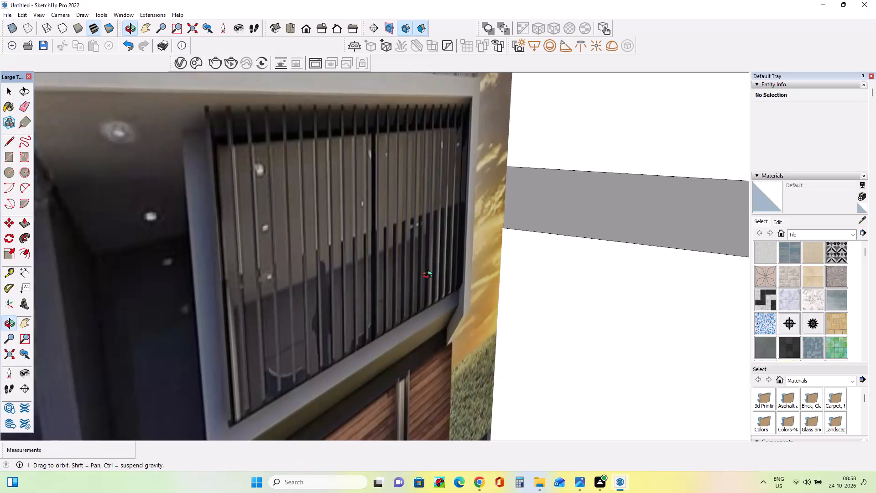
Examine how the balcony's louvre screen frame and the band below it are arranged in the facade reference picture.
scroll(352, 266, down, 8)
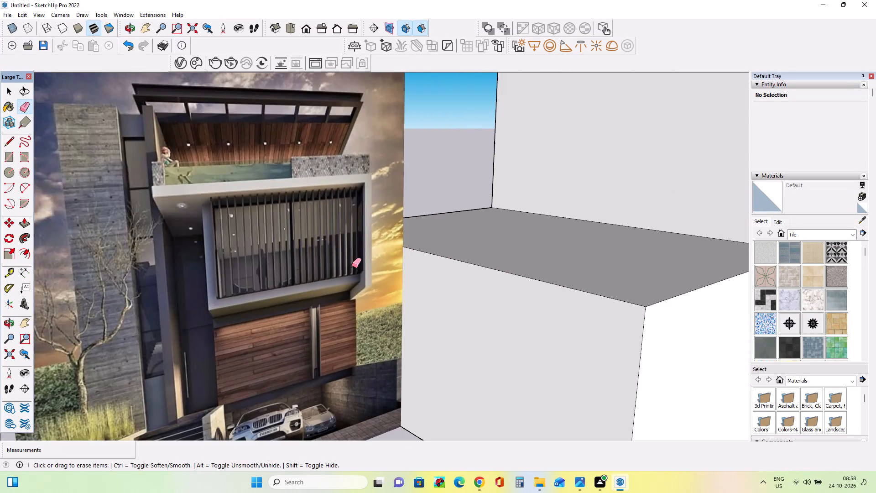
scroll(352, 266, down, 13)
middle_drag(534, 278, 396, 303)
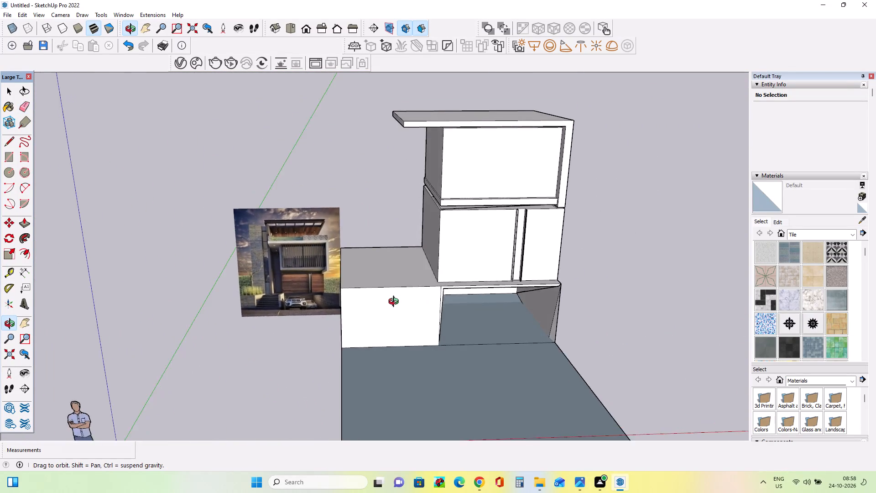
middle_drag(396, 303, 358, 303)
scroll(309, 268, up, 8)
scroll(309, 267, down, 1)
scroll(309, 267, up, 8)
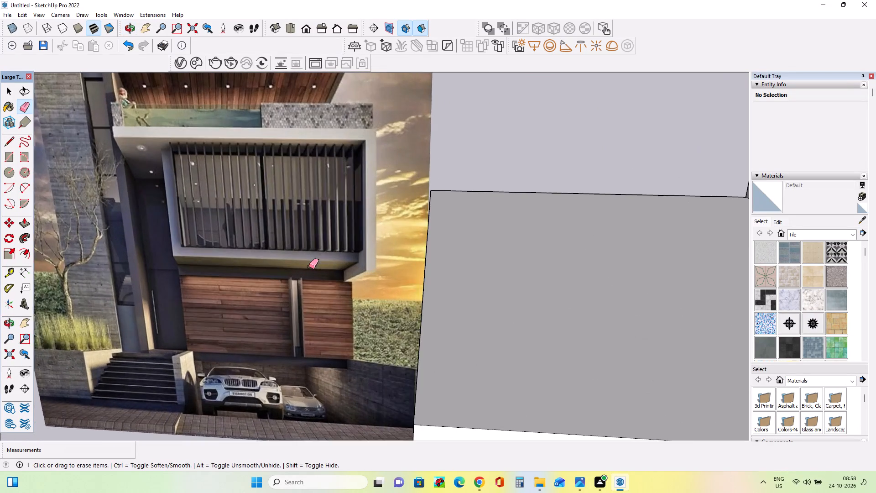
scroll(309, 267, up, 3)
scroll(240, 283, down, 4)
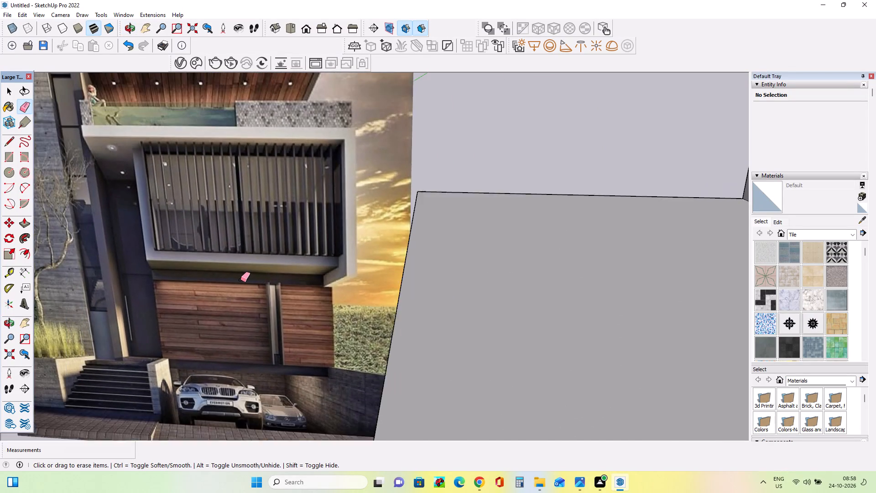
scroll(240, 280, down, 14)
Push/Pull the balcony box's open side wall outward about 1 5/16", flush with the end of the raised band below.
middle_drag(572, 163, 590, 227)
scroll(401, 201, up, 9)
middle_drag(406, 208, 416, 221)
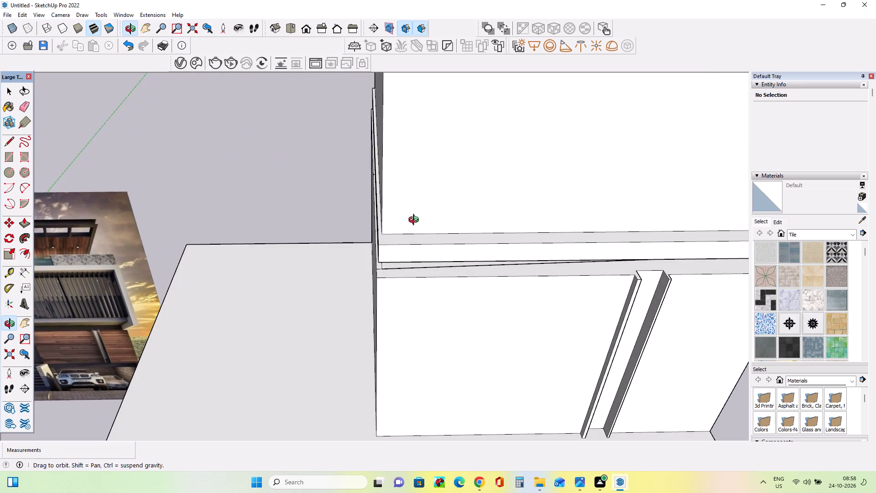
middle_drag(416, 221, 416, 221)
scroll(427, 206, down, 4)
scroll(497, 217, down, 4)
middle_drag(498, 234, 502, 246)
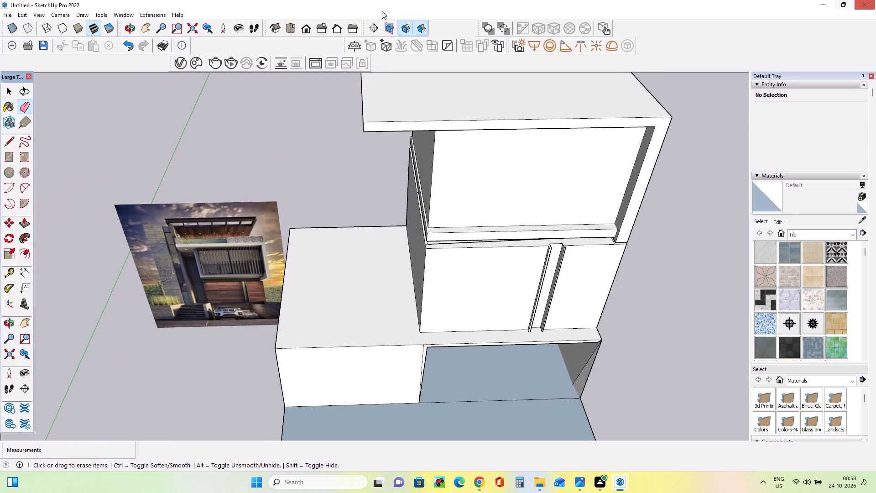
click(7, 156)
scroll(470, 233, up, 10)
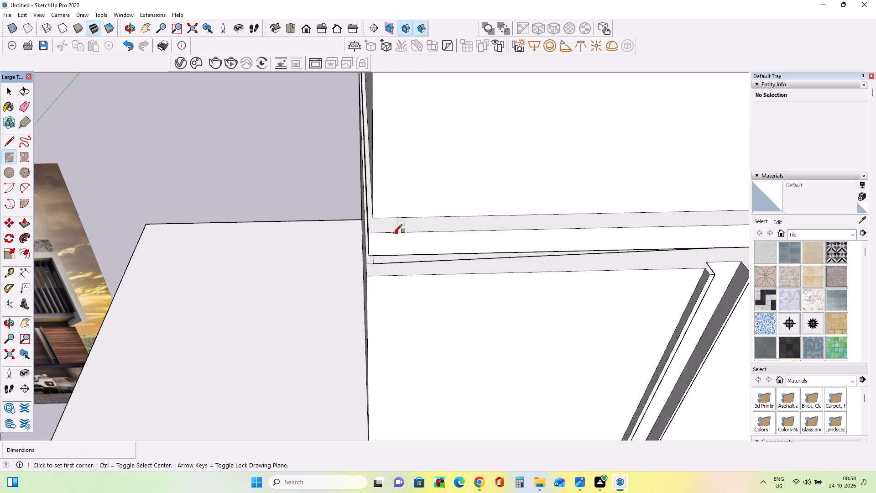
scroll(454, 254, down, 4)
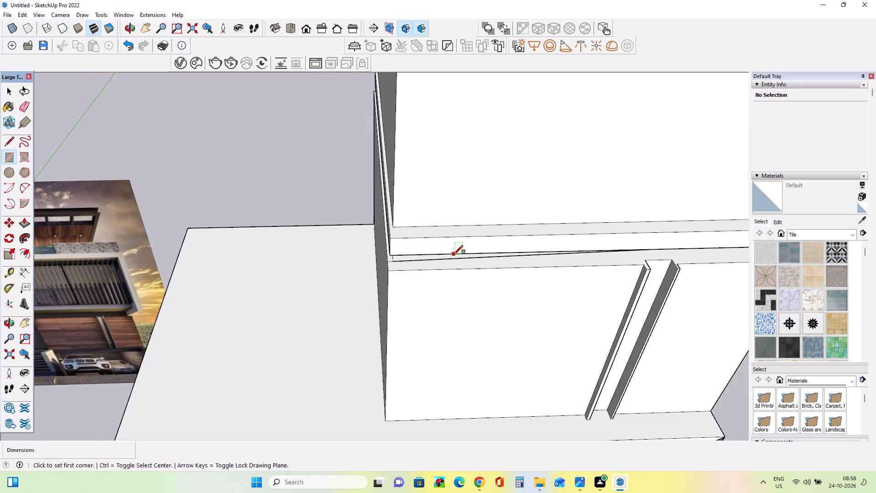
scroll(454, 254, down, 3)
middle_drag(454, 254, 456, 261)
scroll(407, 252, up, 1)
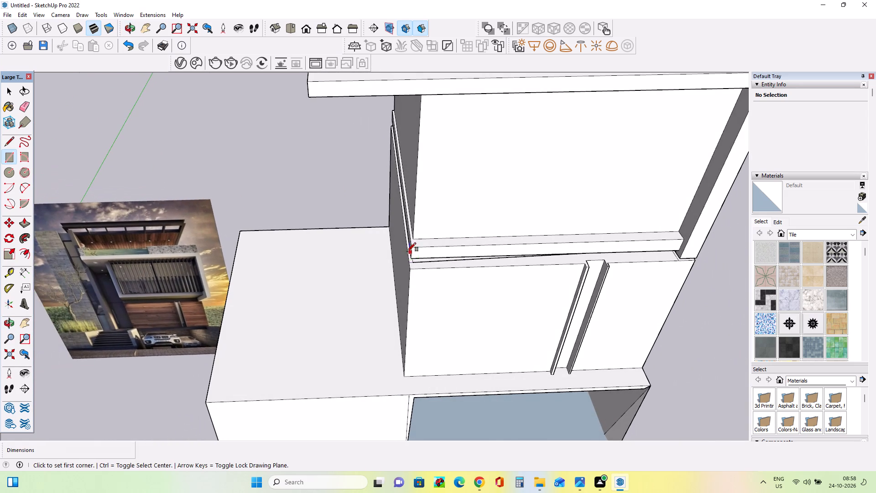
scroll(407, 252, up, 2)
middle_drag(407, 251, 427, 270)
scroll(427, 270, down, 4)
middle_drag(427, 270, 447, 225)
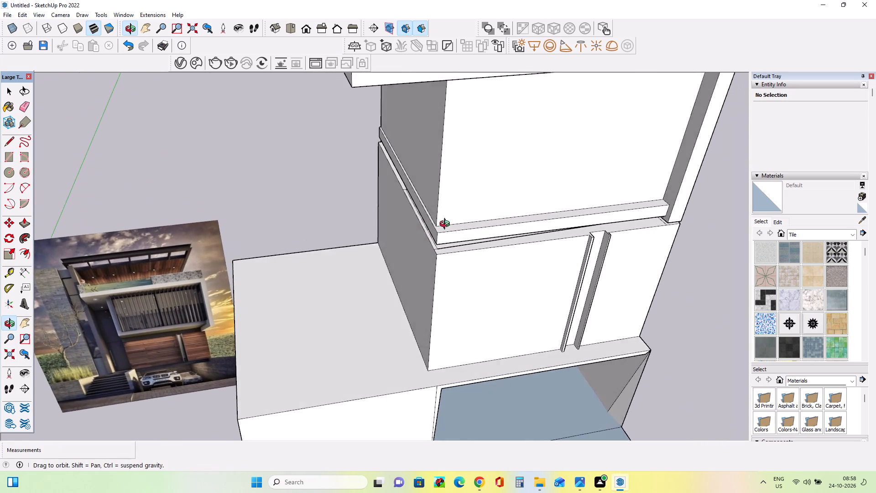
middle_drag(447, 225, 460, 208)
scroll(401, 219, up, 3)
middle_drag(426, 229, 420, 255)
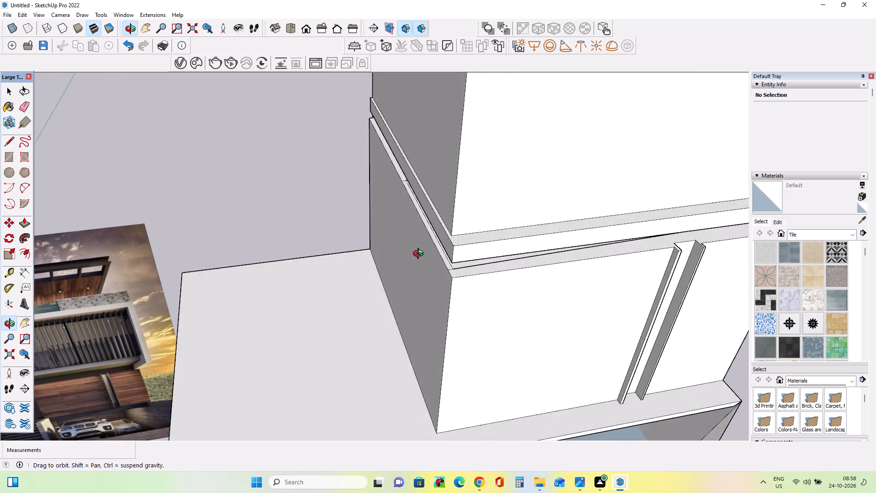
middle_drag(420, 255, 423, 257)
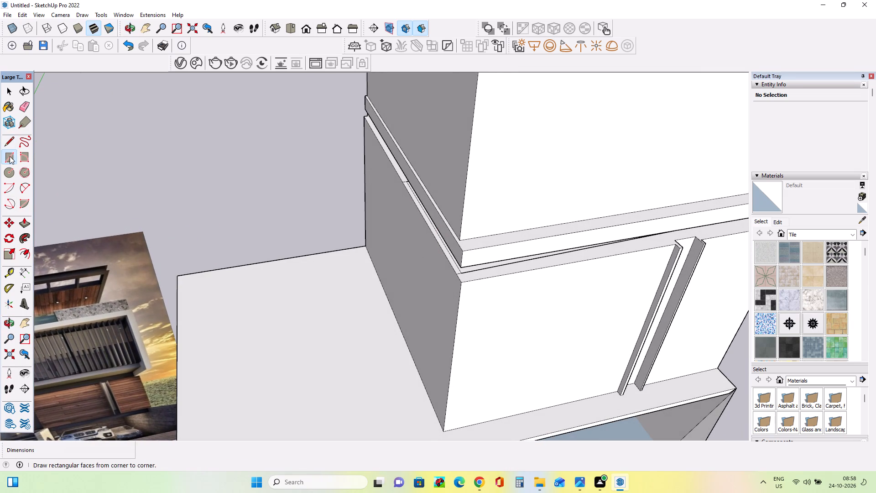
click(10, 157)
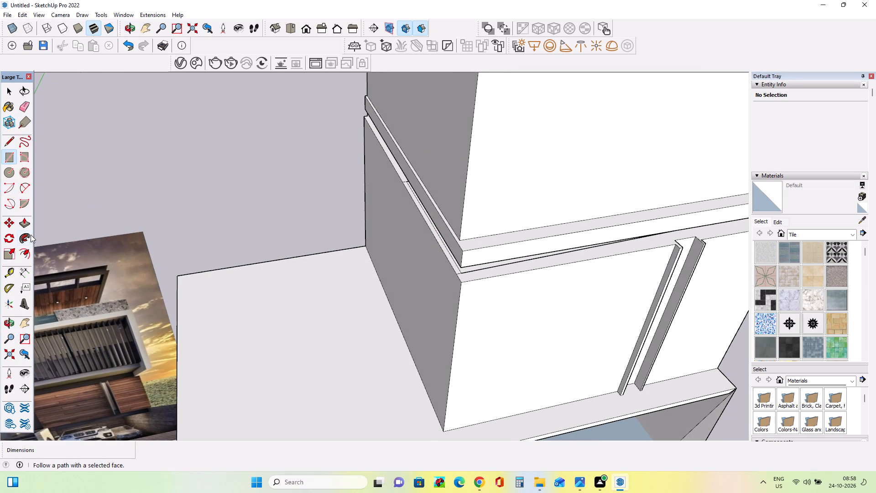
click(29, 225)
drag(457, 187, 467, 223)
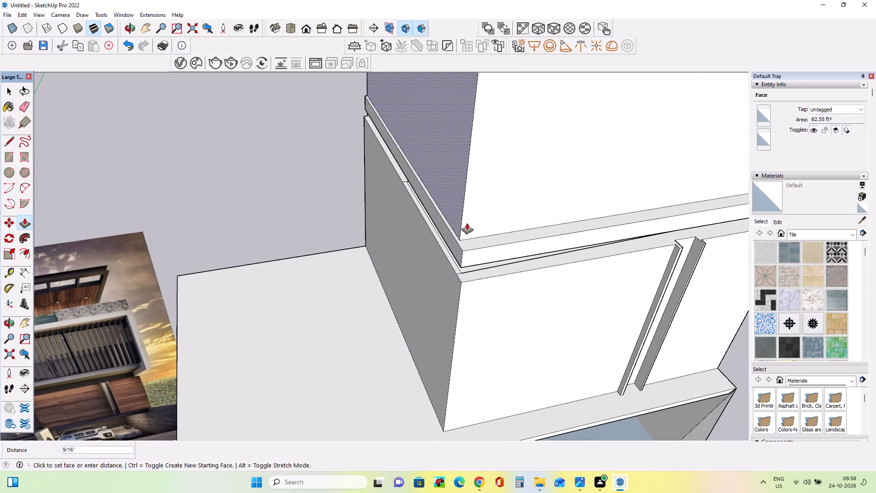
drag(467, 223, 455, 249)
Draw a narrow vertical rectangle, about 7' 1/16" by 7 11/16", on the balcony's front face along its free edge, from band to roof slab.
middle_drag(469, 258, 386, 276)
scroll(386, 276, down, 3)
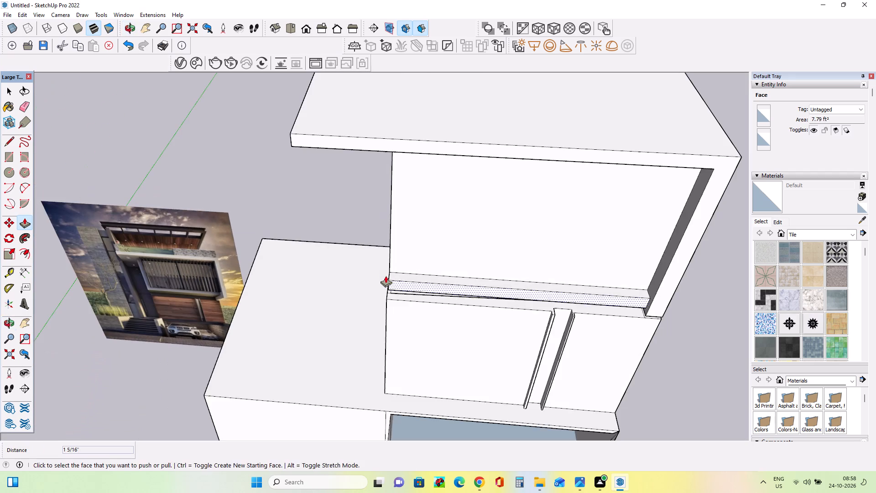
middle_drag(403, 274, 412, 209)
scroll(407, 212, down, 4)
middle_drag(423, 170, 417, 101)
scroll(417, 101, up, 6)
click(9, 152)
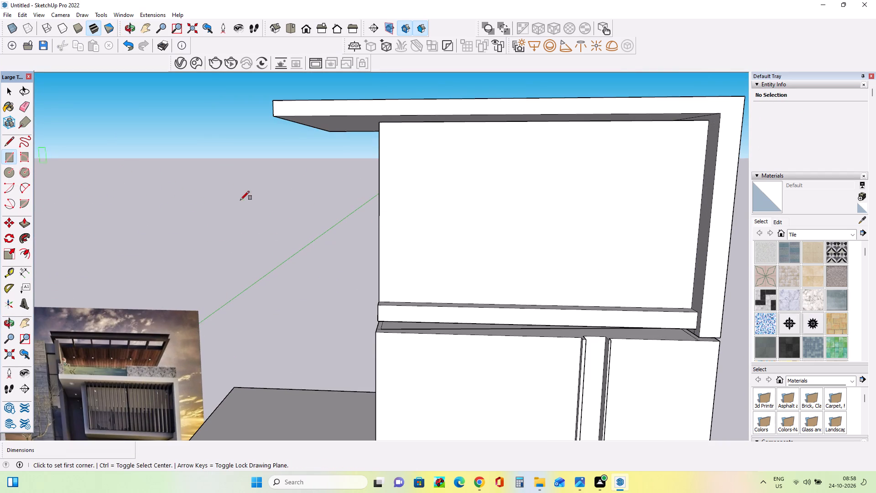
click(381, 301)
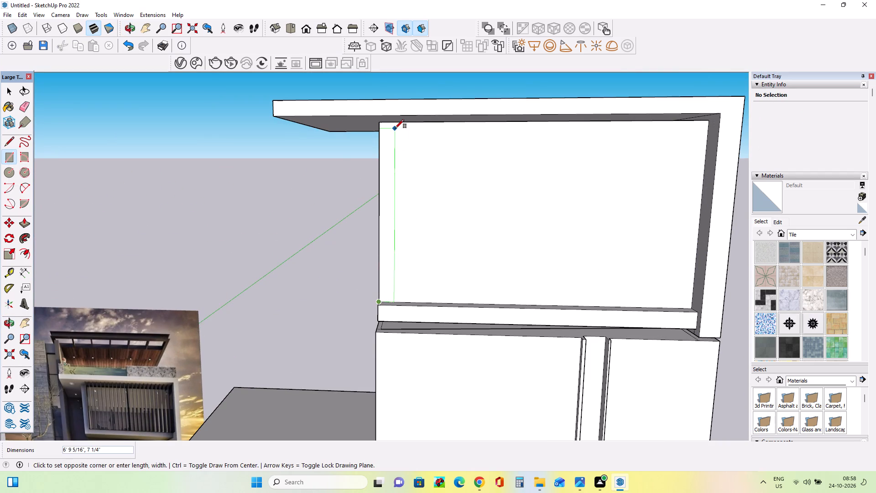
click(396, 123)
Push/Pull the narrow vertical strip outward 6 1/2", flush with the raised band, to form the balcony frame's side post.
middle_drag(465, 246, 467, 252)
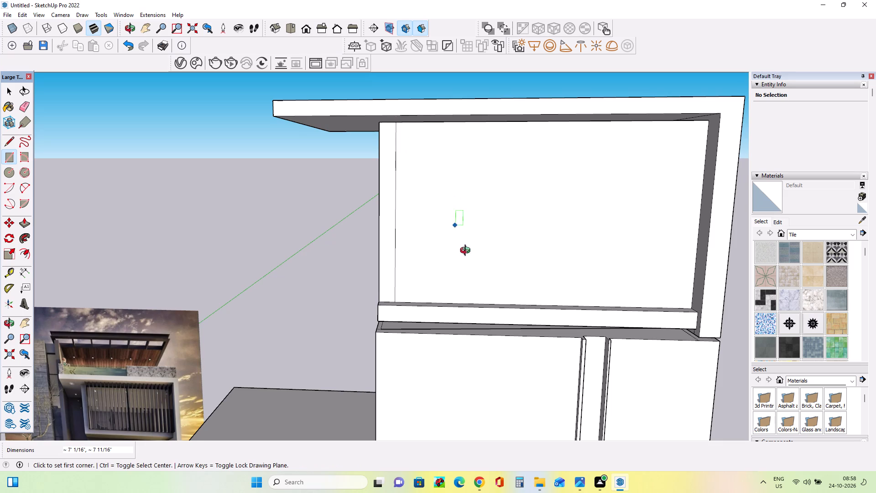
middle_drag(467, 252, 506, 327)
middle_drag(427, 367, 441, 347)
scroll(413, 332, up, 3)
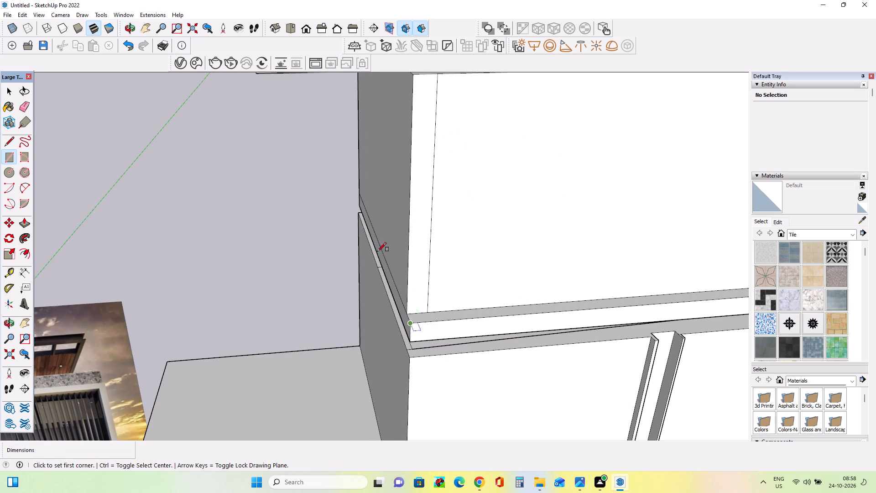
click(28, 224)
drag(422, 244, 424, 262)
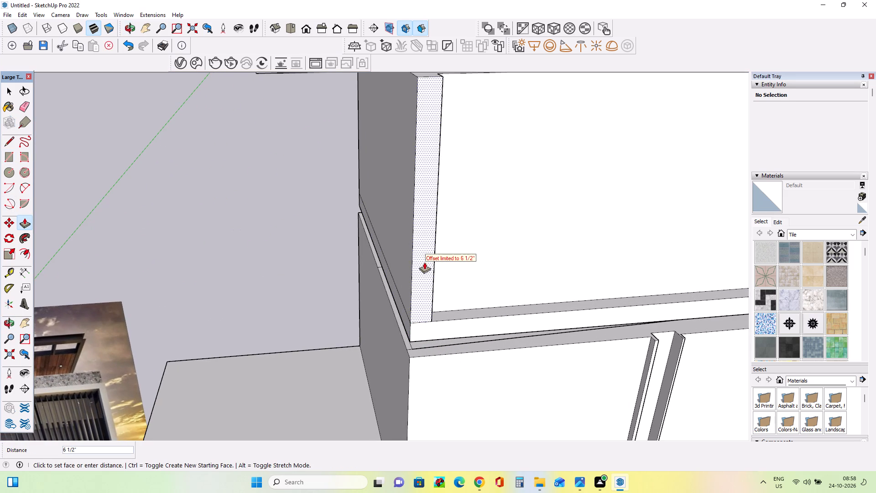
drag(424, 262, 435, 285)
Examine the louvre slats' spacing and how they meet the surrounding balcony frame in the reference picture.
middle_drag(449, 318, 368, 327)
scroll(367, 322, down, 3)
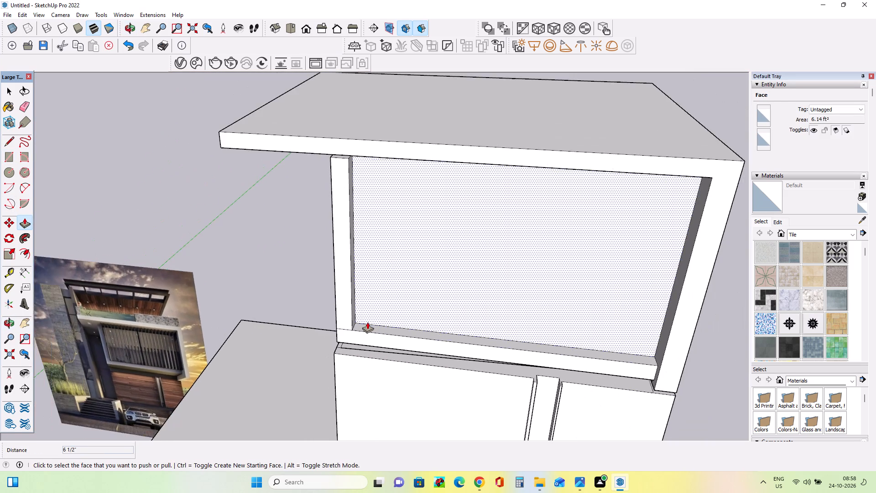
scroll(367, 322, down, 3)
middle_drag(404, 308, 437, 269)
scroll(135, 387, up, 5)
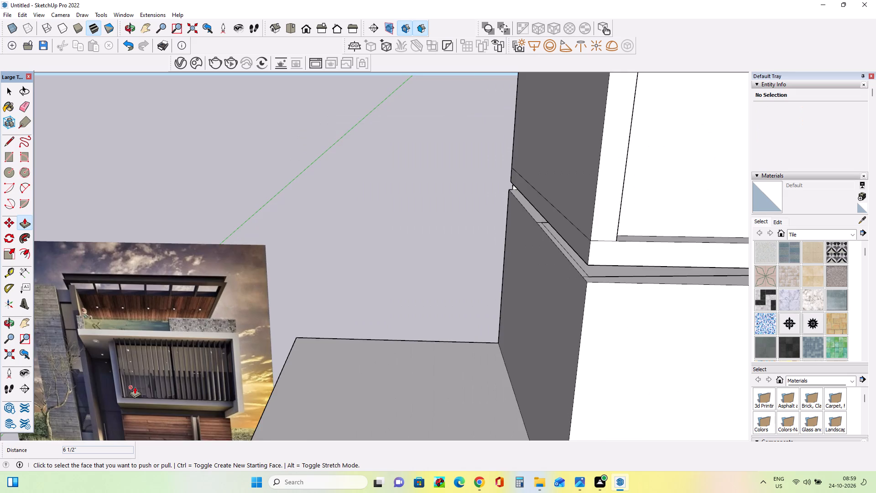
scroll(135, 387, up, 10)
scroll(135, 387, down, 5)
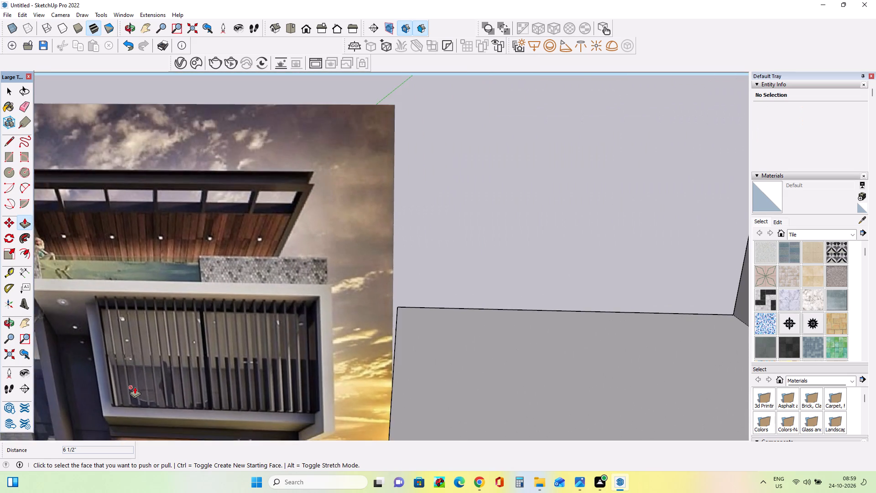
scroll(135, 387, down, 10)
scroll(133, 394, up, 2)
scroll(133, 394, down, 1)
scroll(133, 394, up, 13)
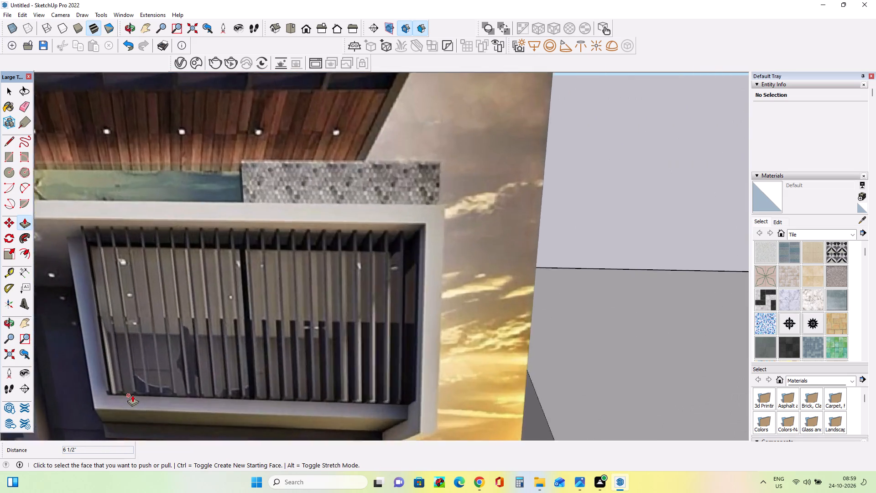
scroll(132, 395, up, 10)
scroll(133, 395, down, 5)
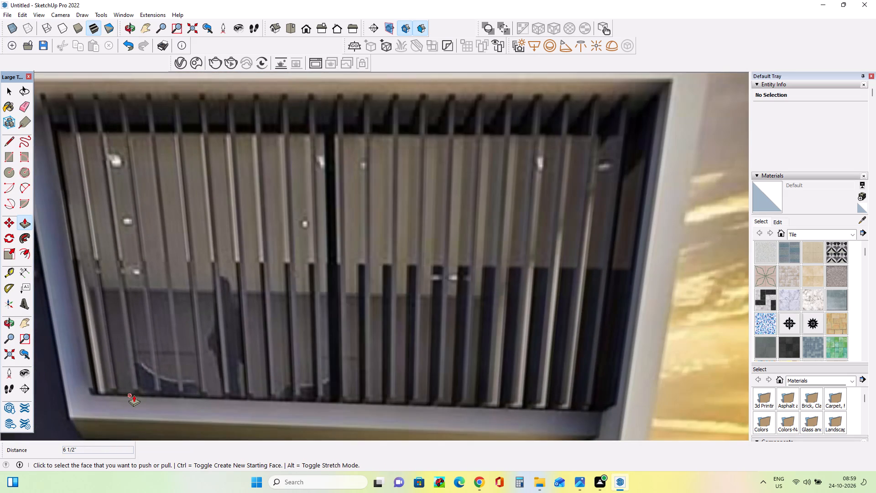
scroll(134, 395, down, 11)
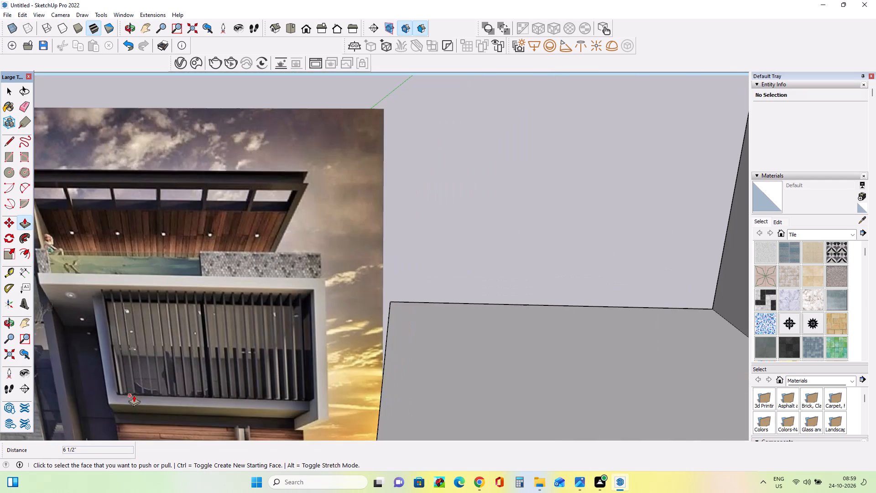
scroll(134, 395, down, 16)
Draw a thin rectangle, about 6 1/2" by 1 1/4", across the balcony frame's bottom ledge, in the corner against the free-edge side post.
scroll(207, 375, up, 3)
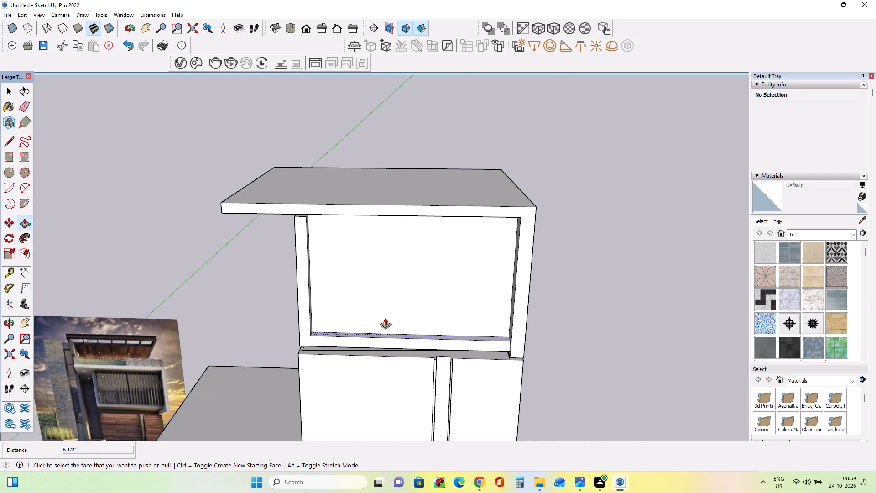
scroll(380, 306, up, 4)
middle_drag(380, 308, 368, 253)
scroll(356, 246, up, 3)
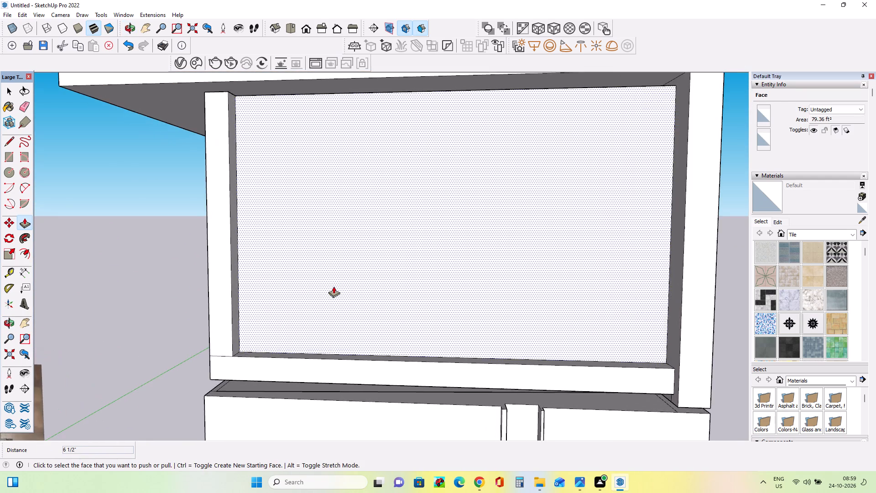
middle_drag(338, 294, 355, 316)
click(10, 152)
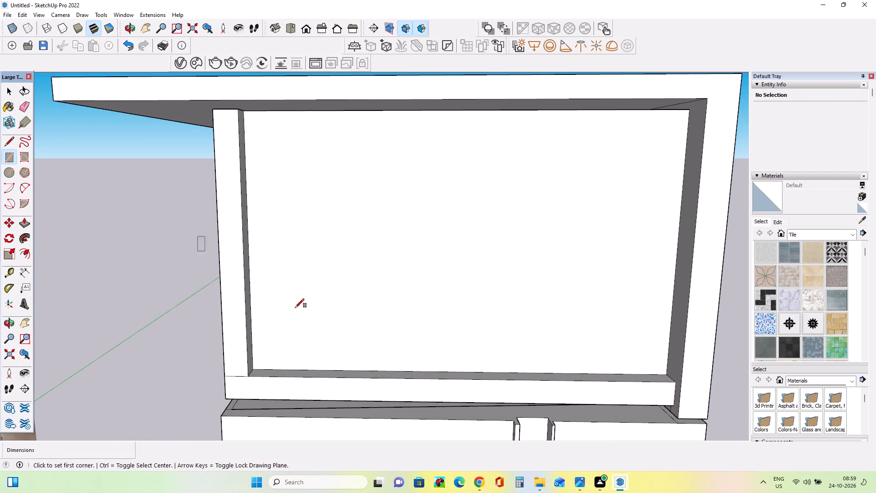
middle_drag(311, 336, 336, 393)
scroll(293, 399, up, 3)
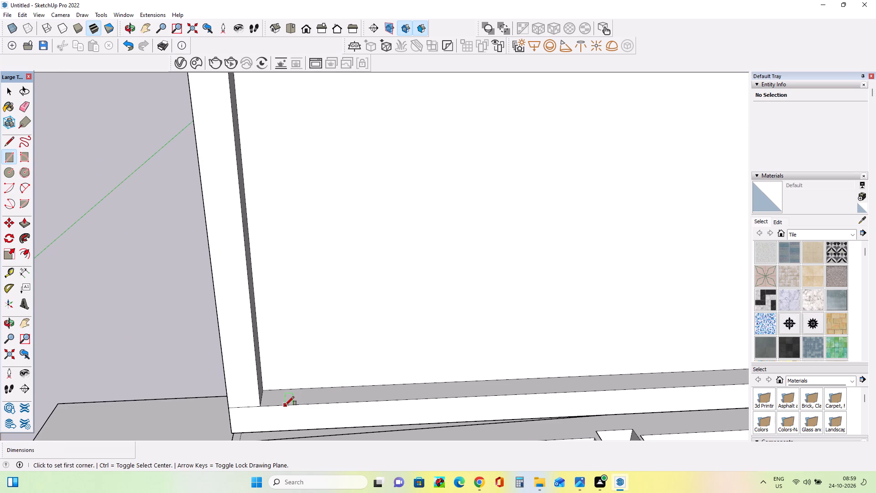
scroll(341, 404, down, 15)
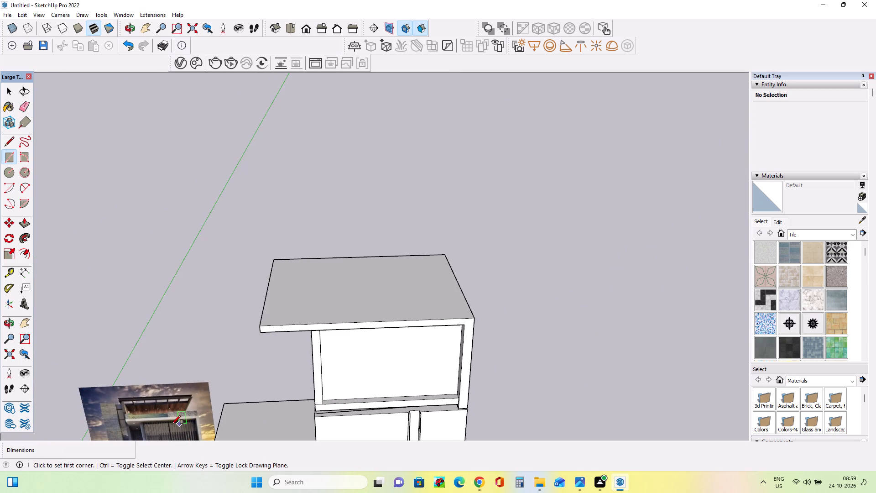
scroll(144, 436, up, 20)
scroll(144, 436, up, 6)
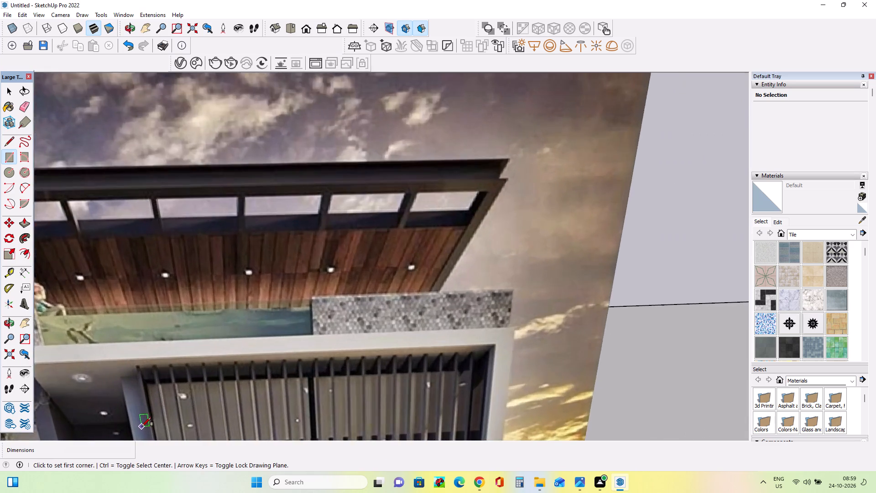
scroll(142, 426, up, 6)
scroll(140, 414, down, 4)
scroll(87, 362, down, 10)
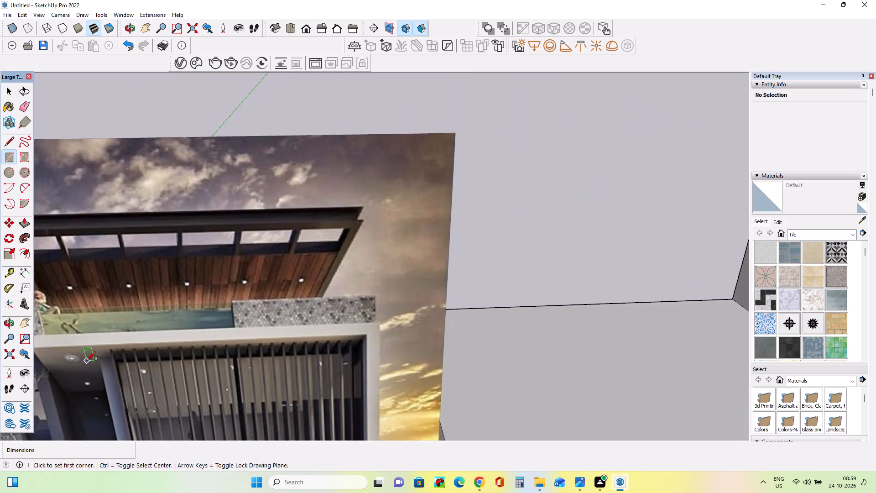
scroll(87, 361, down, 14)
middle_drag(365, 374, 333, 384)
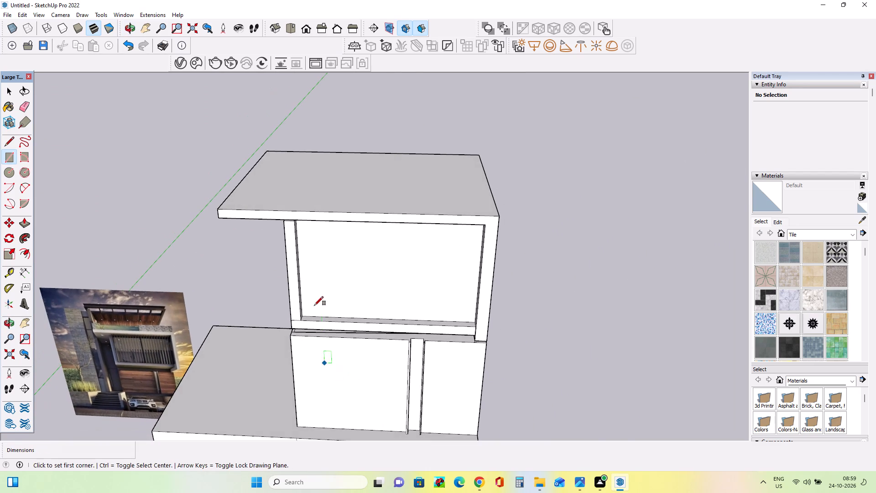
scroll(309, 303, up, 7)
scroll(309, 320, down, 1)
scroll(309, 320, up, 10)
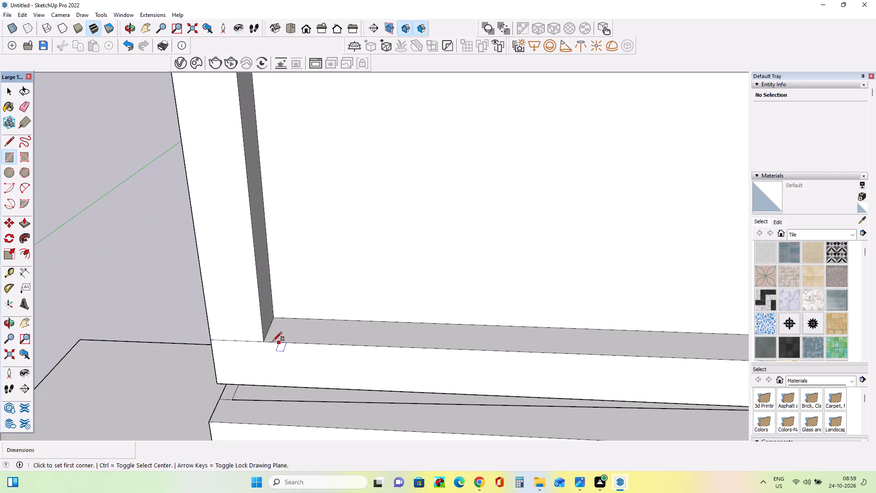
click(266, 341)
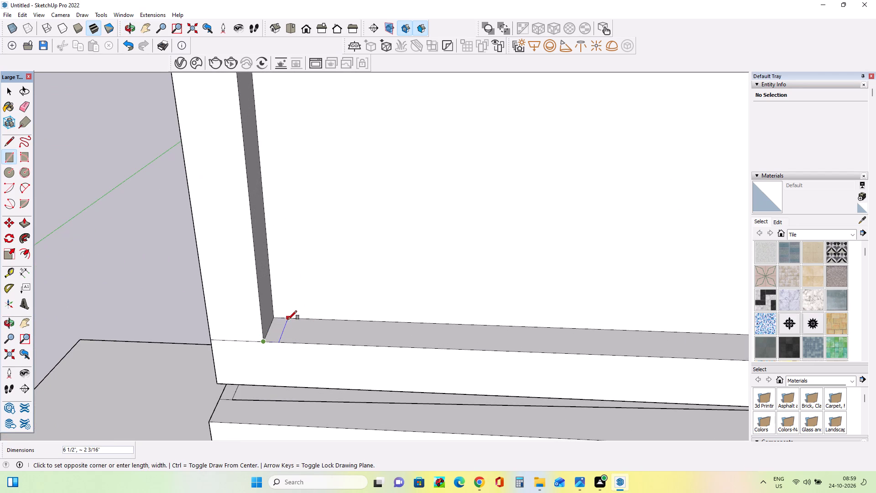
click(282, 320)
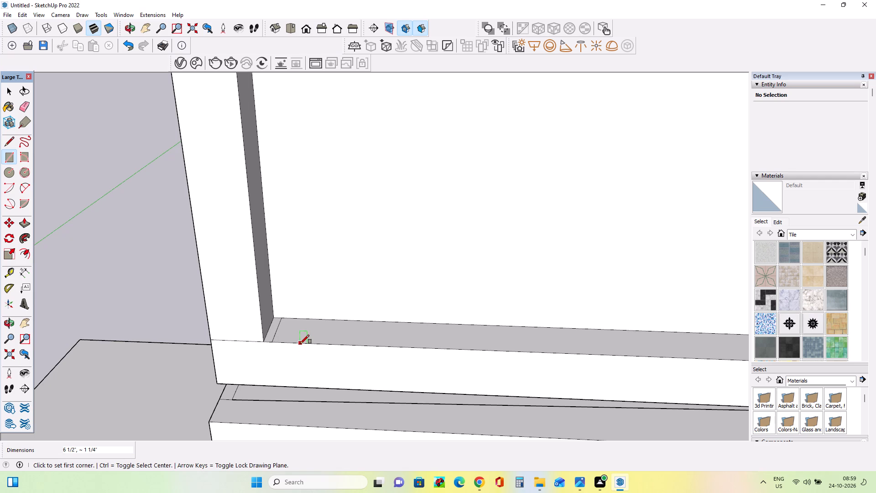
Draw a slat outline, about 1 1/8" by 6 1/2", across the bottom ledge, a small gap away from the corner strip.
click(300, 344)
click(315, 318)
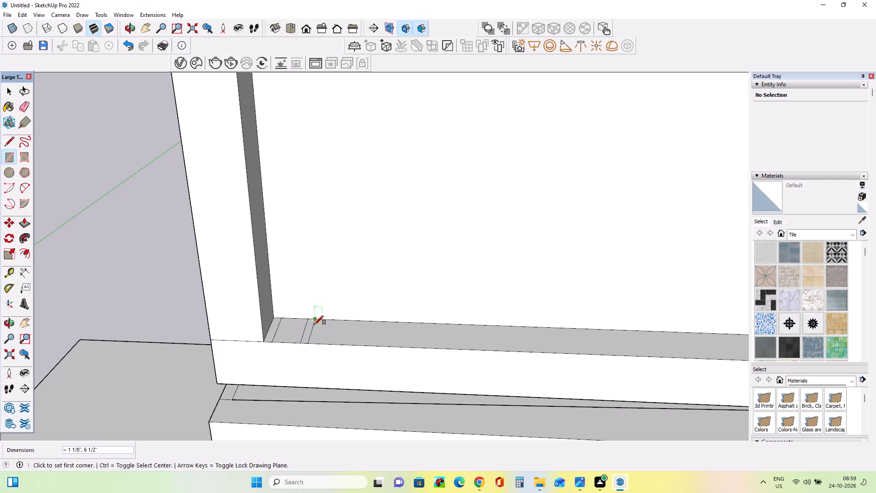
Copy the slat outline's two long edges 5 1/4" along the ledge and array them as 15 copies.
middle_drag(310, 370, 332, 371)
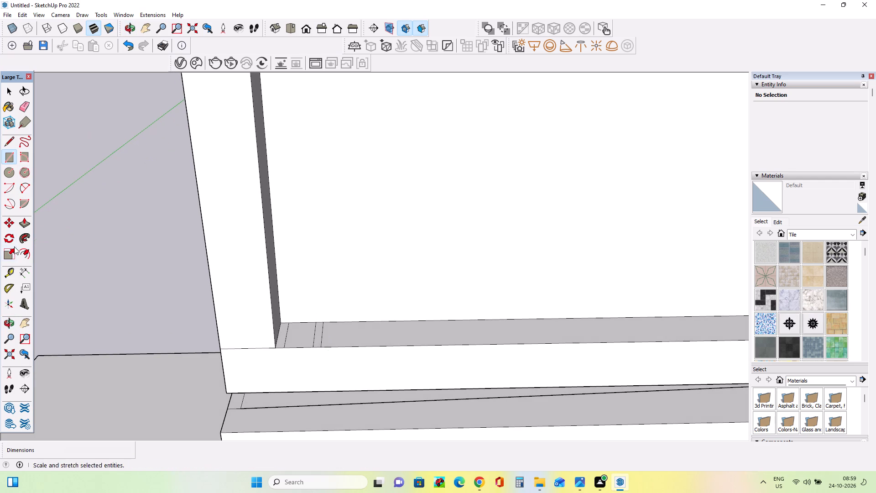
click(9, 224)
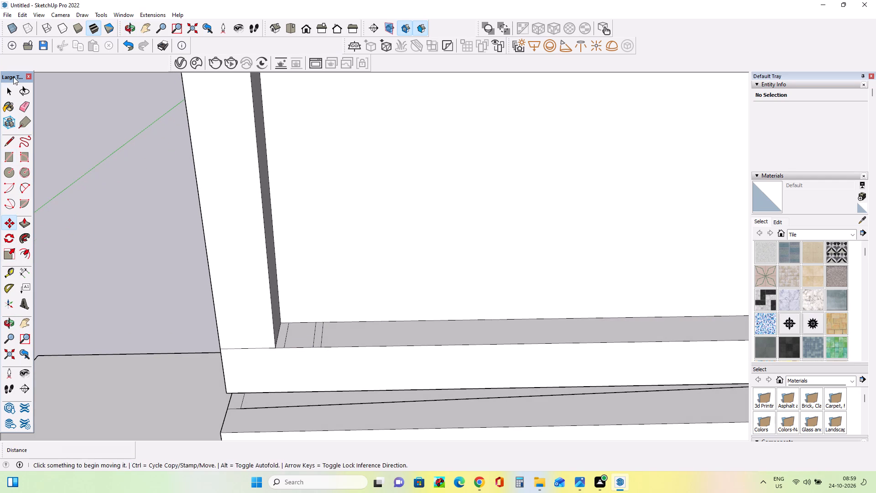
click(12, 86)
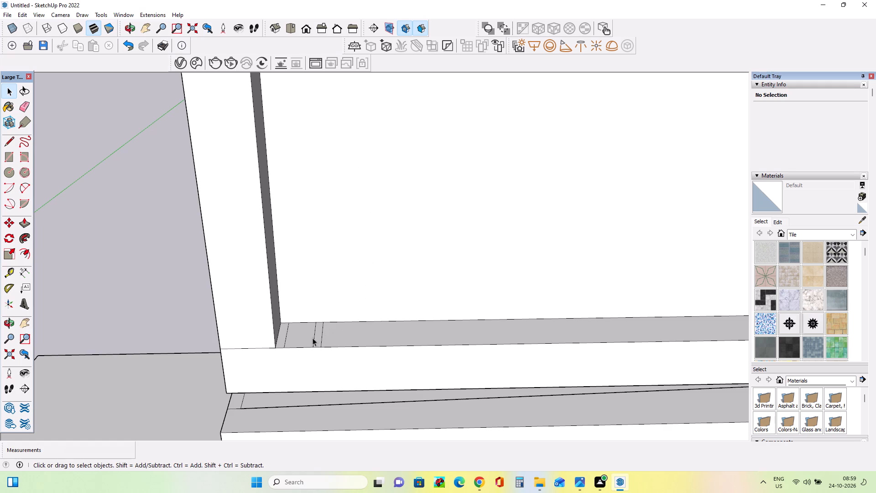
ctrl+click(314, 339)
ctrl+click(321, 343)
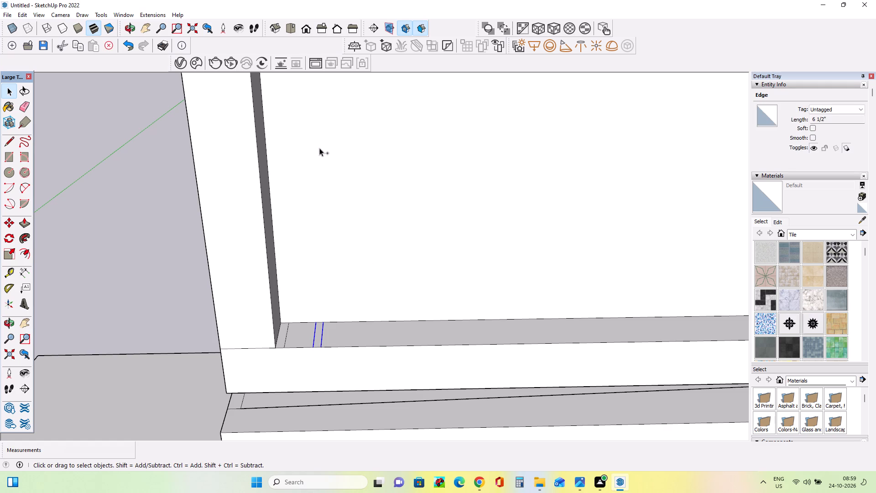
click(9, 225)
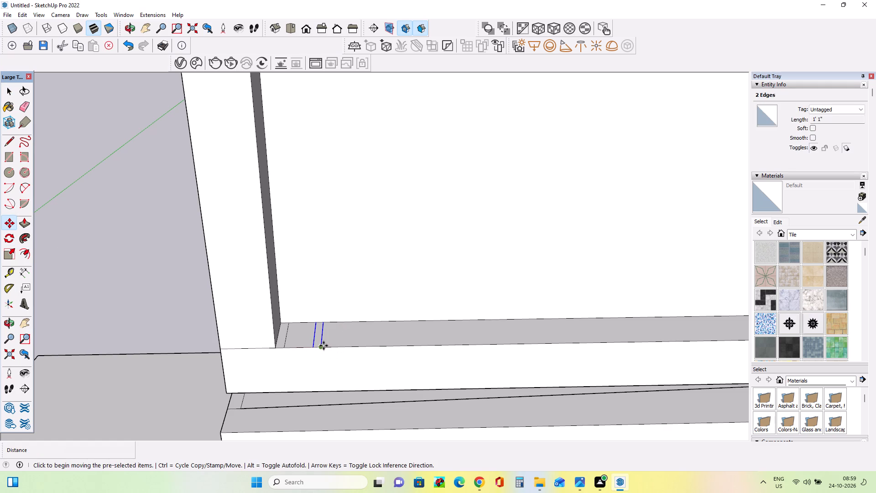
click(321, 346)
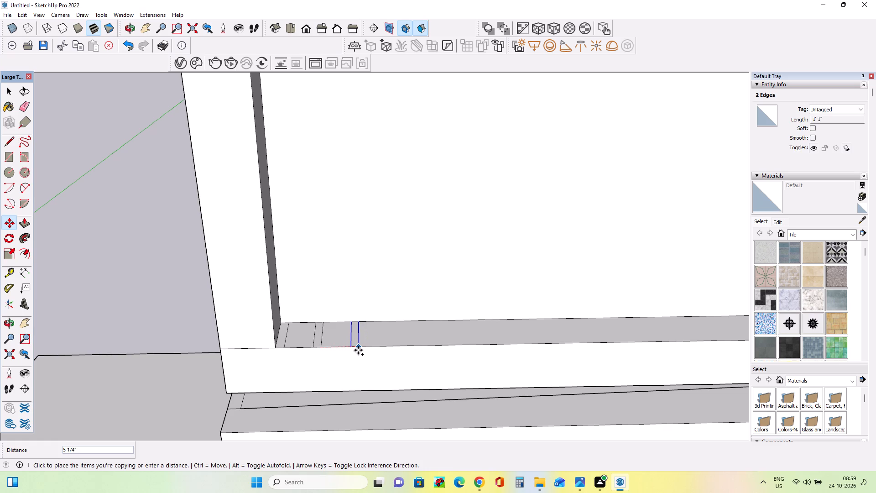
click(358, 350)
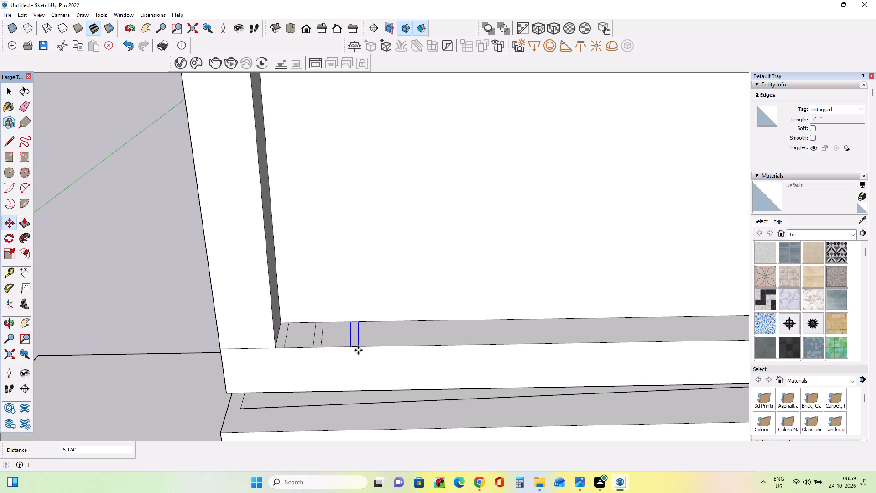
key(shift+asterisk)
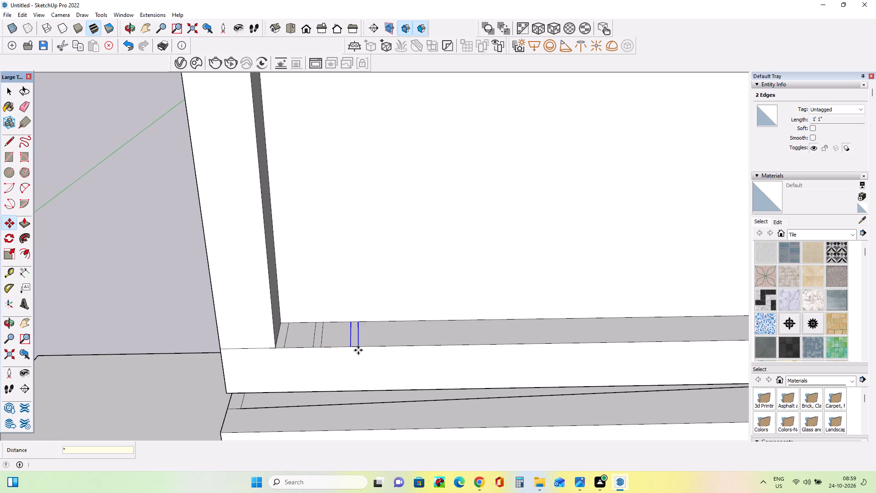
key(1)
key(5)
key(Return)
Inspect how far the row of slat outlines extends along the balcony's bottom ledge.
scroll(287, 338, down, 3)
scroll(287, 338, up, 1)
scroll(287, 338, down, 1)
scroll(363, 311, down, 8)
scroll(558, 341, up, 13)
middle_drag(545, 330, 546, 342)
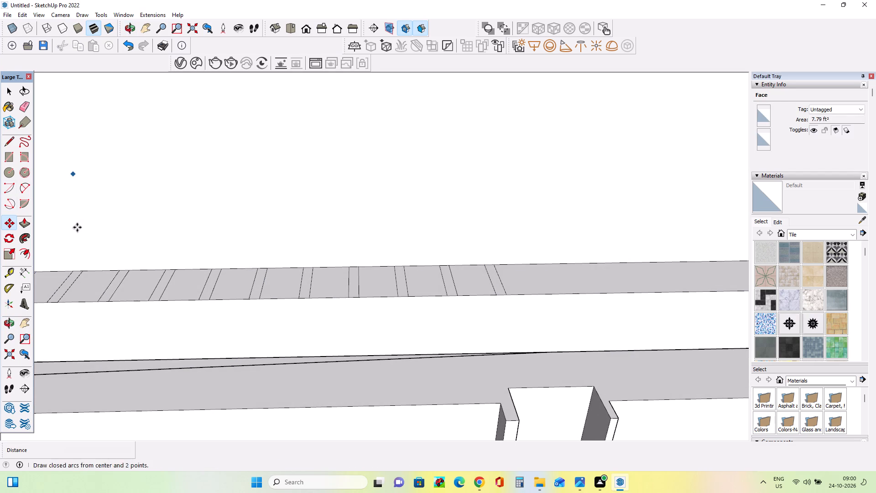
scroll(143, 255, down, 5)
scroll(412, 296, down, 16)
middle_drag(402, 289, 386, 229)
scroll(386, 229, down, 1)
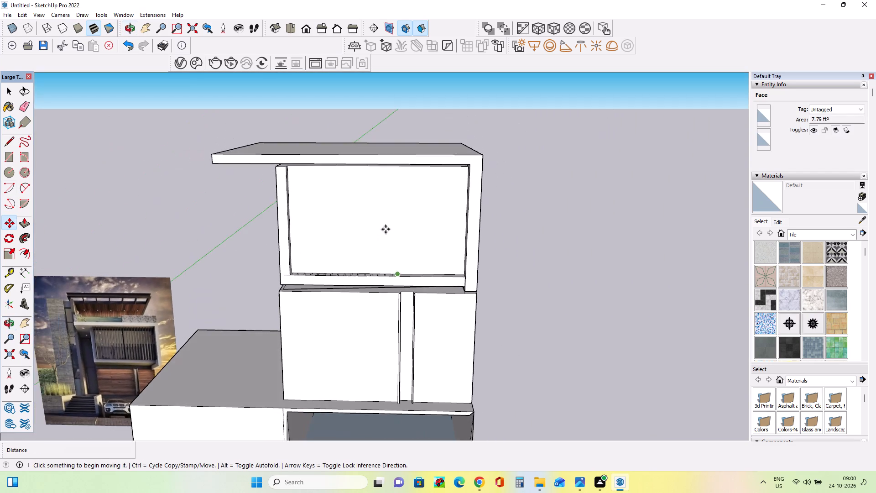
Push/Pull the slat outline nearest the free-edge side post up about 7' 1/16" to the underside of the roof slab.
scroll(374, 239, up, 5)
middle_drag(380, 281, 397, 333)
scroll(397, 333, up, 1)
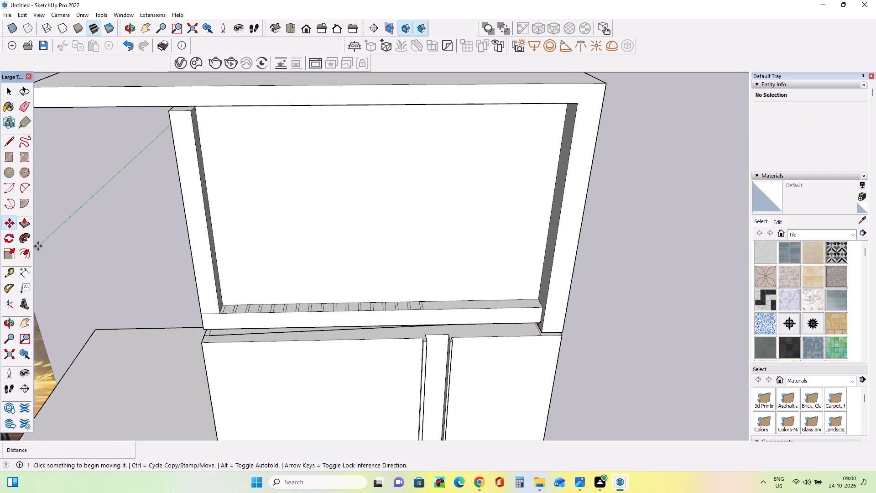
click(21, 221)
middle_drag(264, 295, 273, 358)
scroll(245, 341, up, 4)
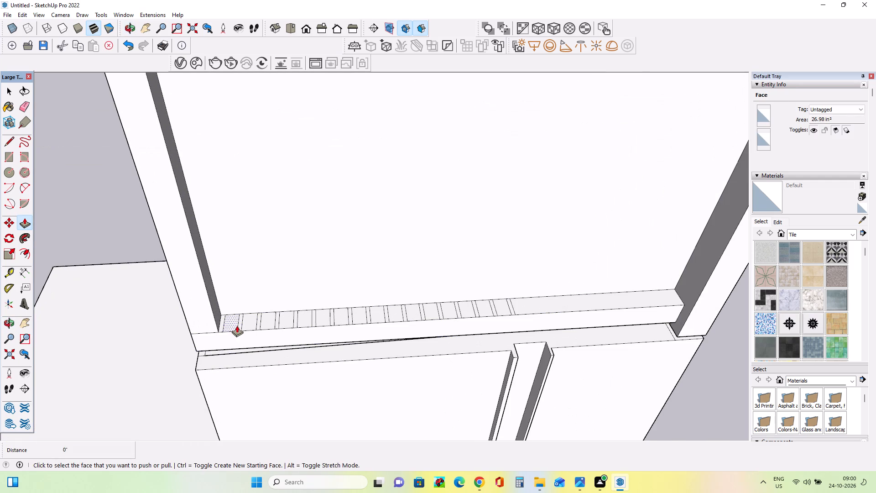
drag(239, 325, 233, 255)
scroll(235, 248, down, 6)
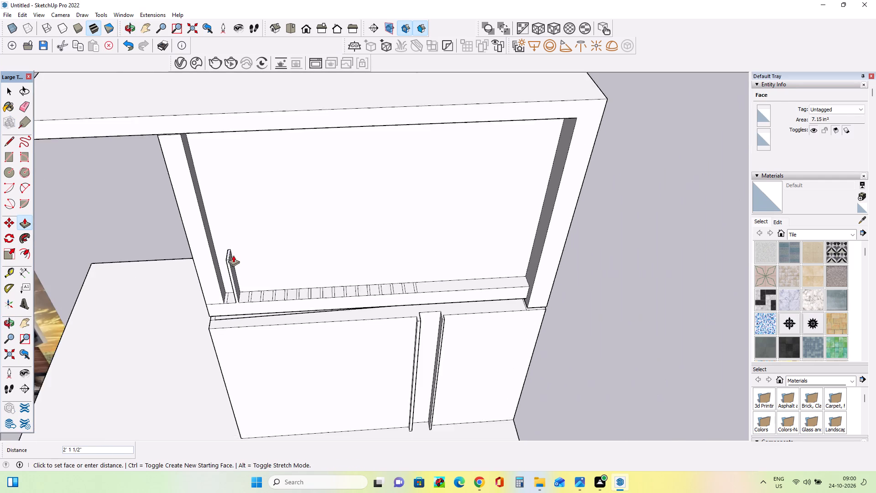
scroll(233, 255, down, 4)
drag(233, 255, 228, 162)
key(slash)
key(period)
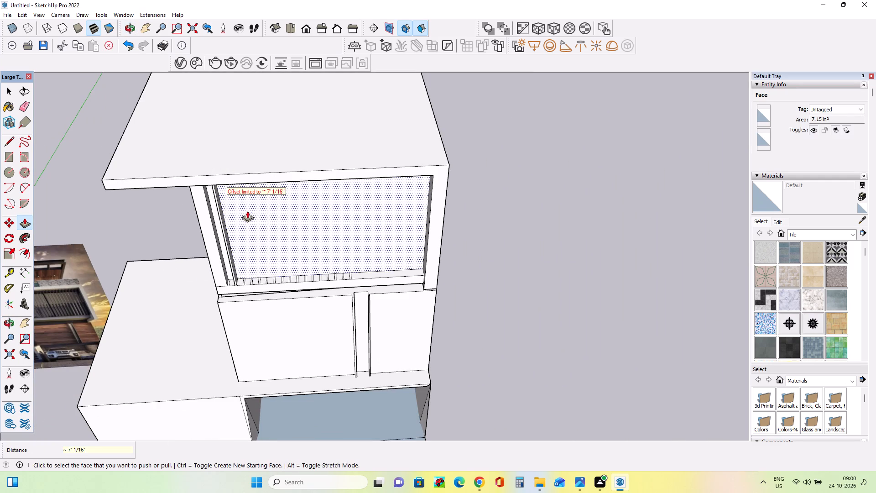
Push/Pull the second slat outline from the side post up about 7' 1/16" to the underside of the roof slab.
middle_drag(262, 253, 266, 173)
scroll(266, 173, down, 1)
scroll(242, 262, up, 8)
middle_drag(250, 249, 260, 291)
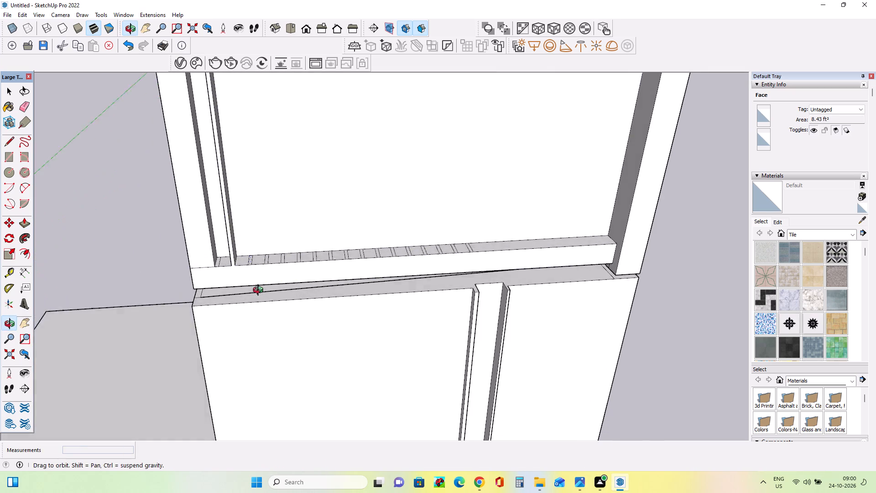
middle_drag(260, 291, 261, 300)
drag(252, 274, 251, 141)
scroll(251, 141, down, 1)
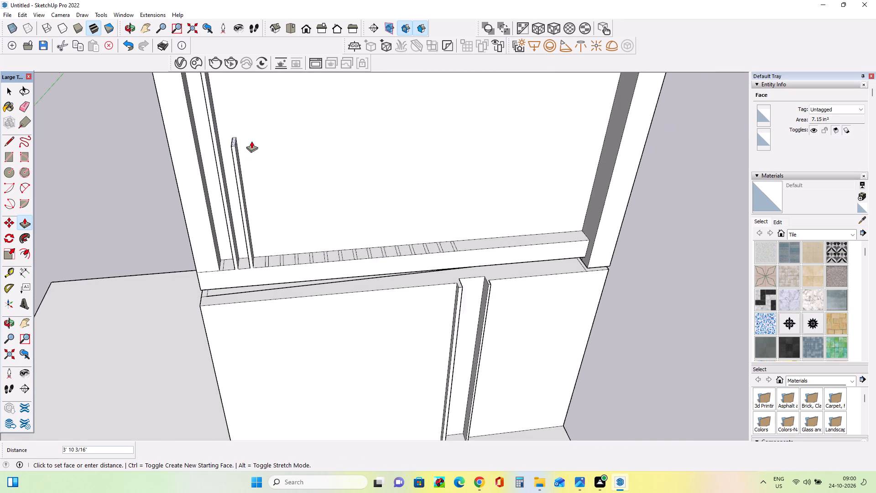
scroll(251, 141, down, 12)
drag(251, 141, 247, 102)
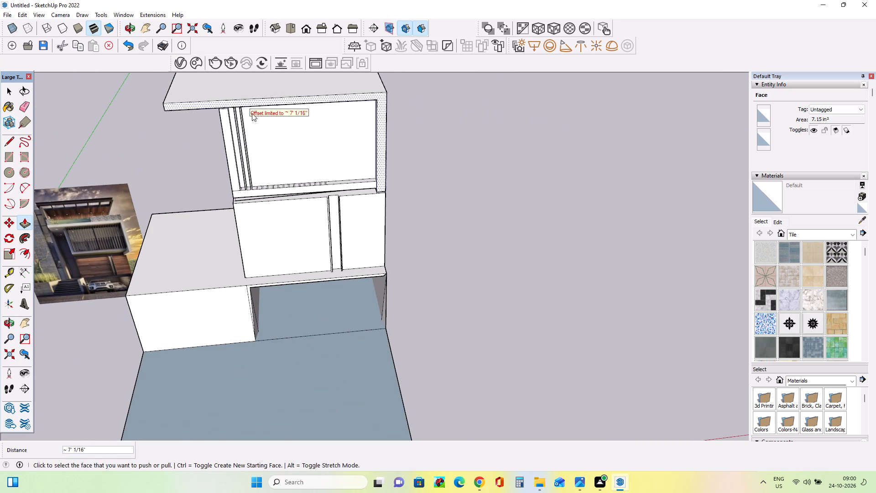
Compare the raised louvre slats on the balcony with the screen in the reference picture and review the remaining outlines.
scroll(349, 324, down, 5)
middle_drag(283, 316, 263, 247)
scroll(265, 238, up, 3)
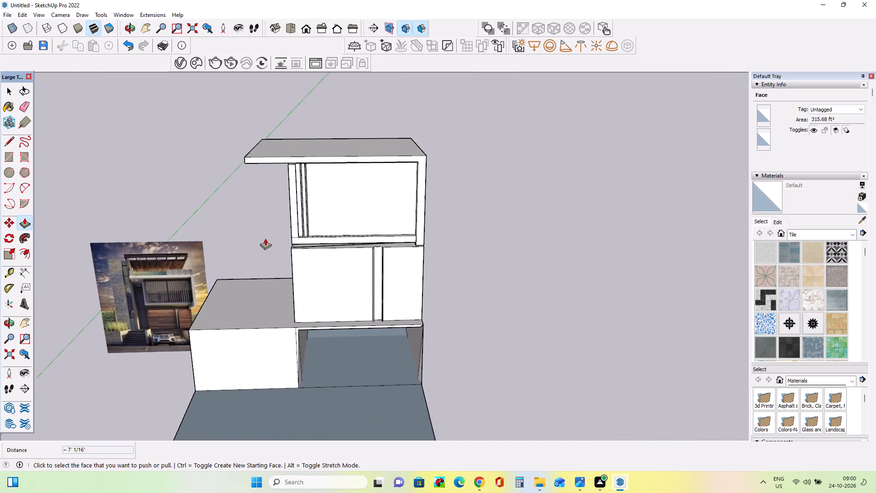
scroll(265, 238, up, 6)
scroll(334, 283, up, 1)
middle_drag(334, 283, 339, 278)
scroll(339, 278, down, 4)
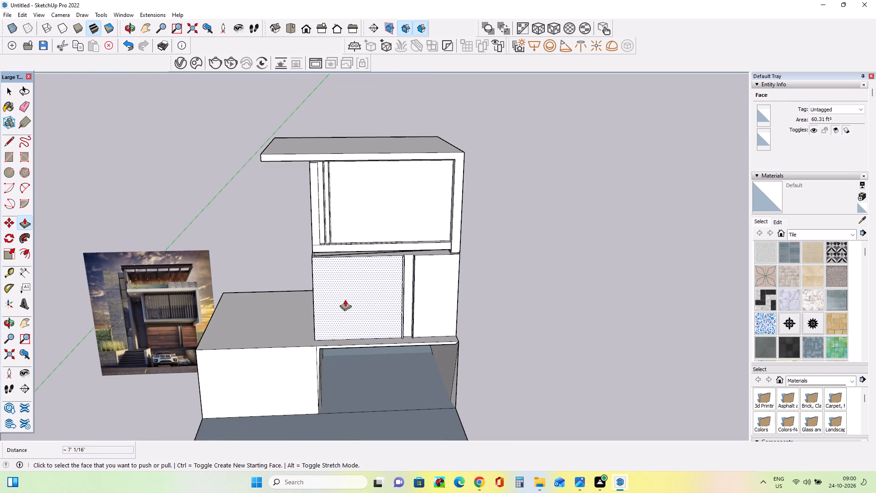
middle_drag(342, 304, 319, 281)
scroll(318, 283, up, 1)
middle_drag(323, 285, 326, 285)
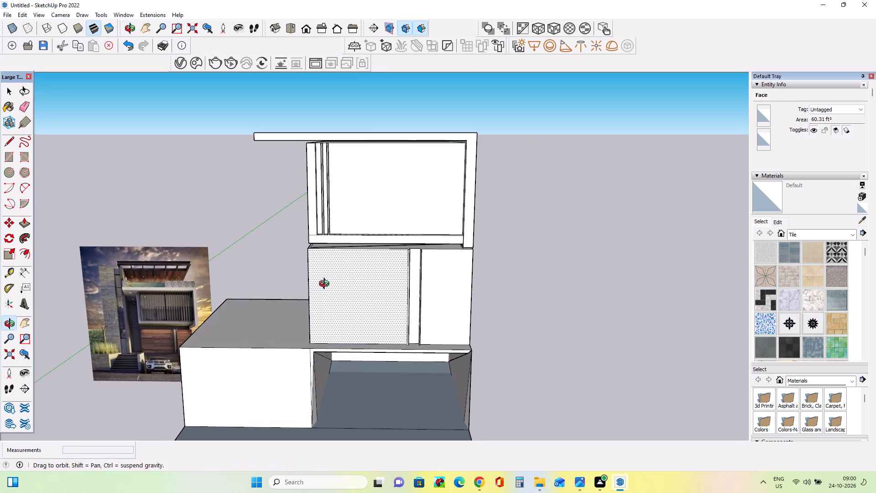
middle_drag(326, 285, 338, 292)
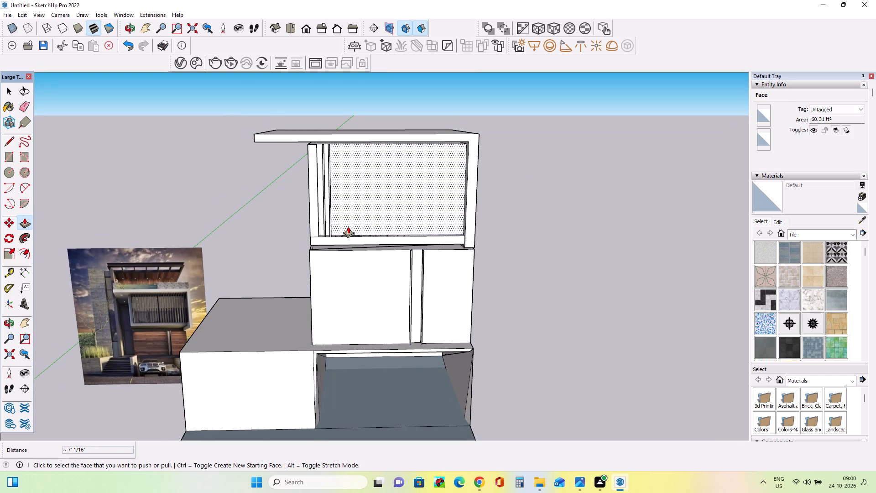
scroll(336, 227, up, 9)
middle_drag(345, 237, 356, 302)
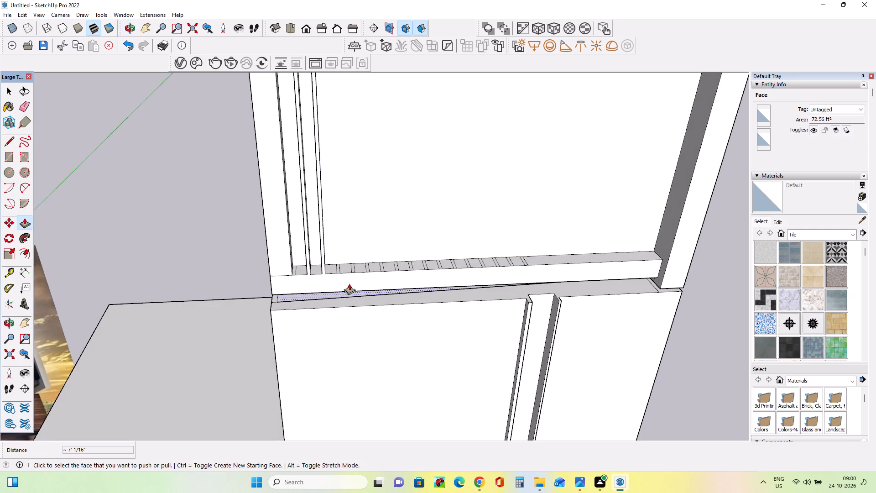
Undo the raised louvre slats and the arrayed slat outlines, back to the single starting edge on the balcony ledge.
scroll(345, 272, up, 3)
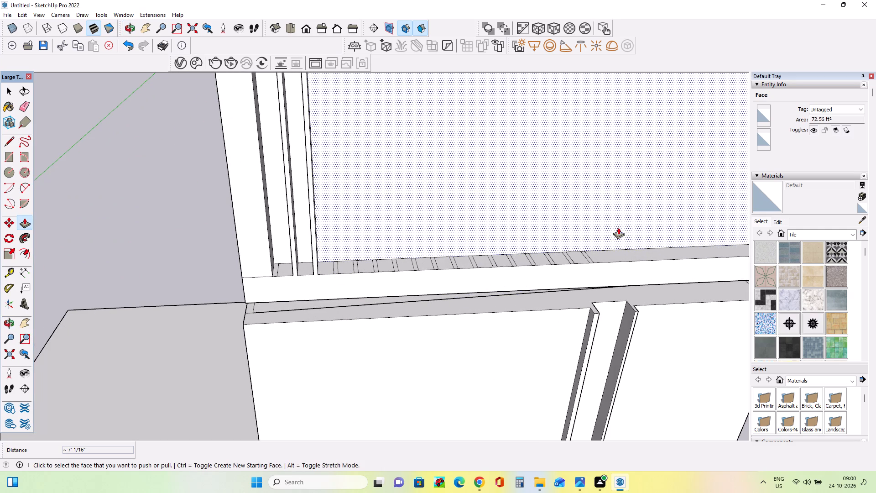
scroll(238, 361, down, 5)
middle_drag(360, 325, 360, 338)
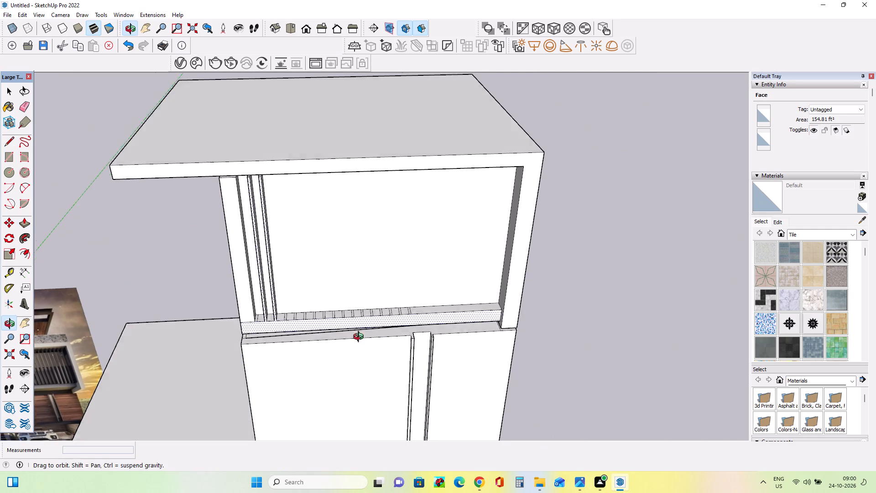
middle_drag(360, 338, 360, 339)
scroll(263, 346, up, 3)
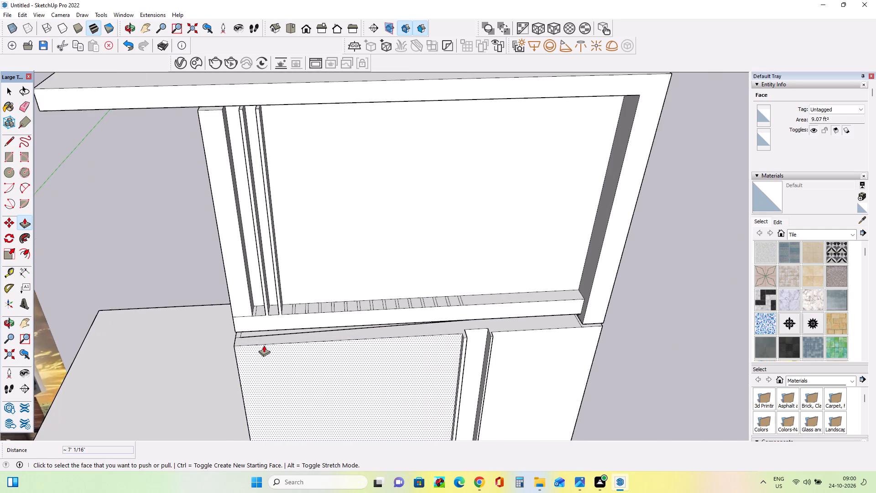
scroll(264, 345, up, 2)
key(ctrl+z)
key(ctrl+z)
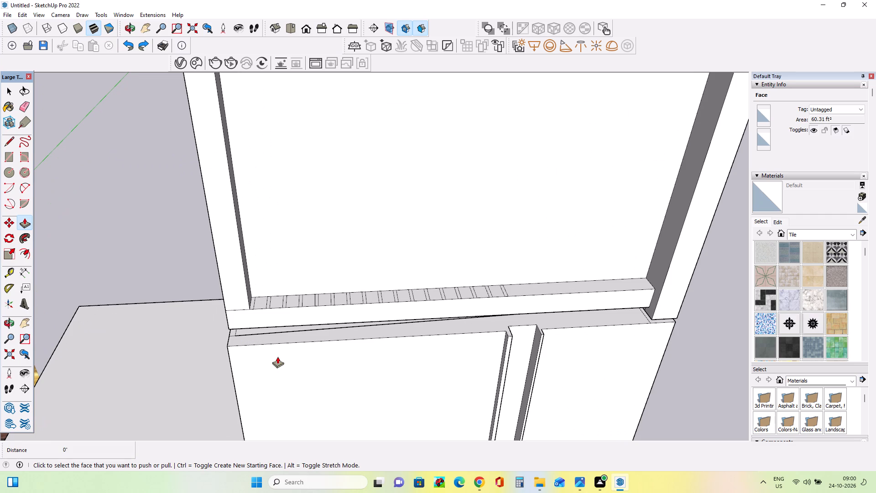
key(ctrl+z)
scroll(261, 301, up, 3)
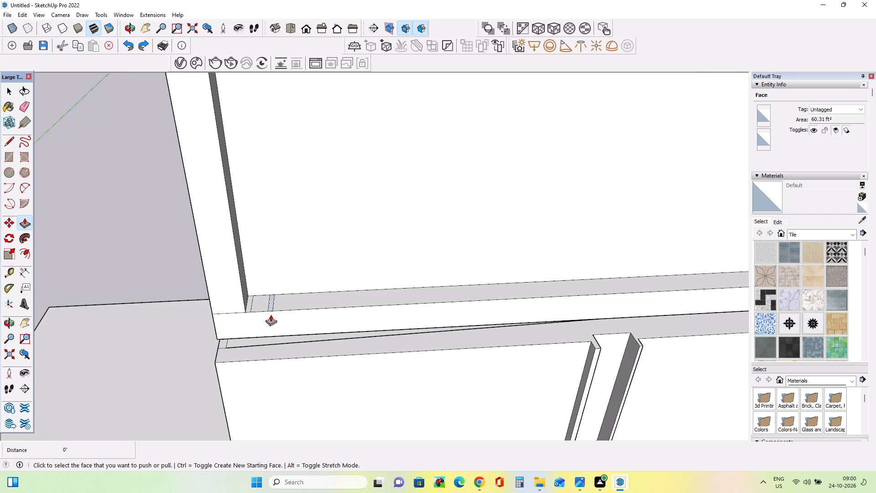
middle_drag(271, 315, 274, 328)
key(ctrl+z)
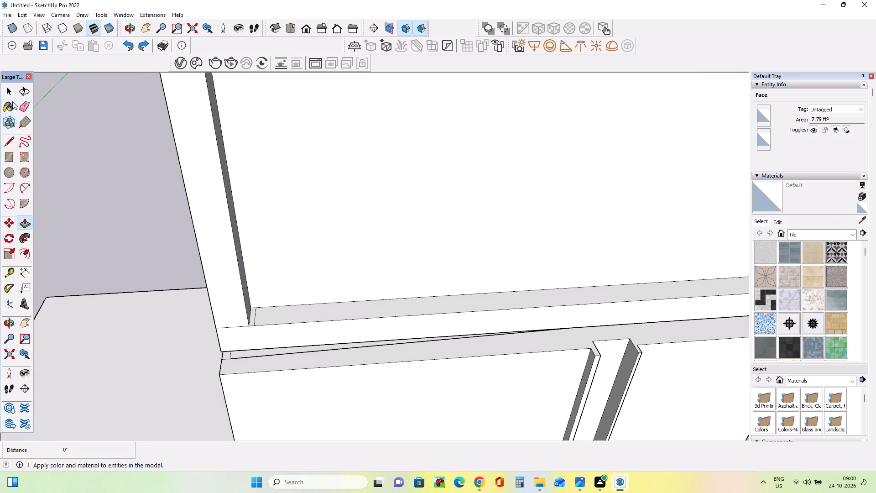
Draw a slat outline rectangle 6 1/2" by about 13/16" on the balcony ledge, starting from the edge beside the free-edge side post.
click(7, 145)
scroll(303, 300, up, 4)
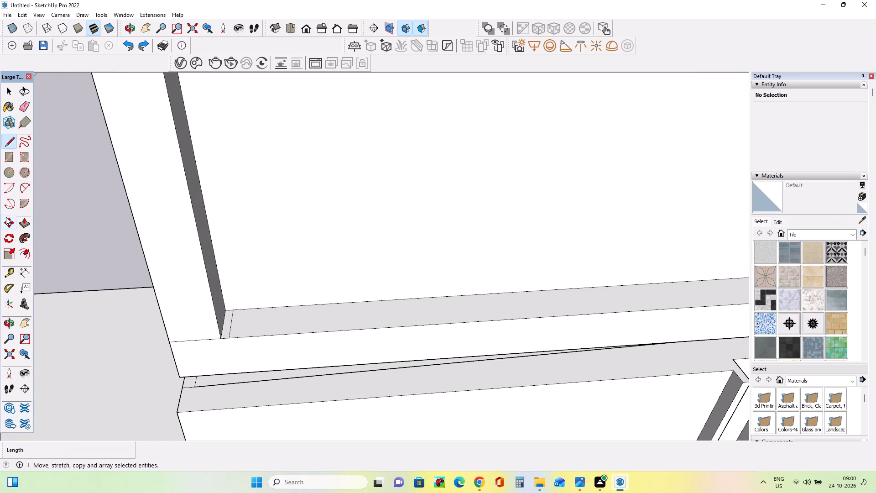
click(7, 154)
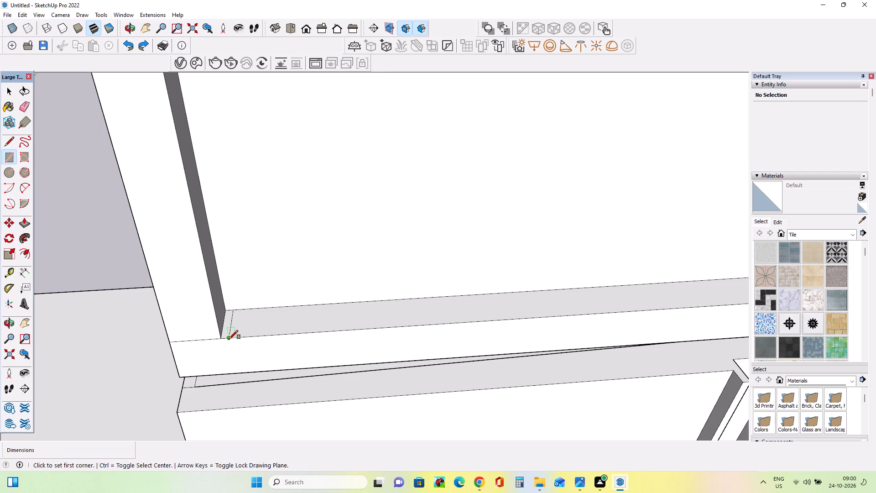
click(230, 339)
scroll(242, 312, up, 4)
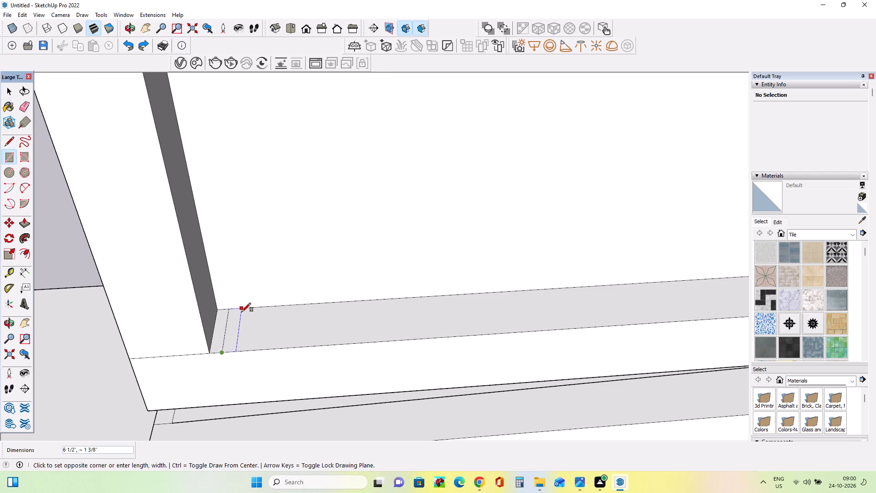
click(237, 311)
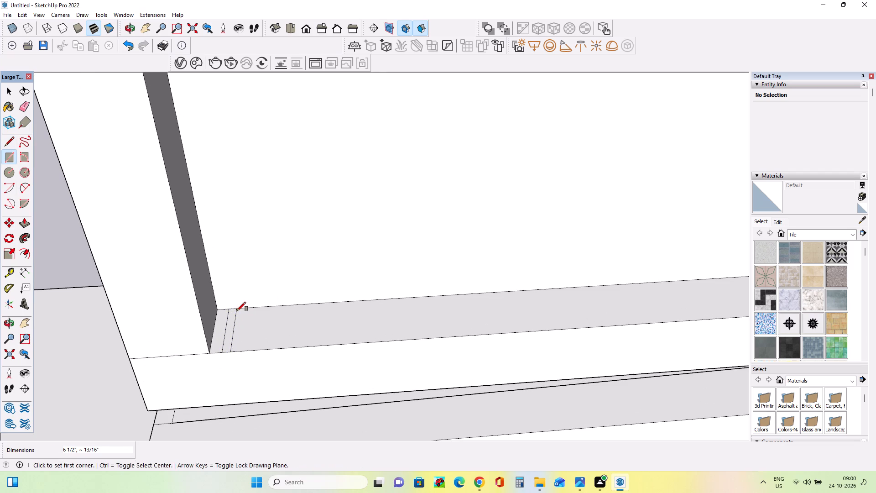
middle_drag(272, 377, 264, 366)
scroll(264, 366, down, 6)
middle_click(261, 367)
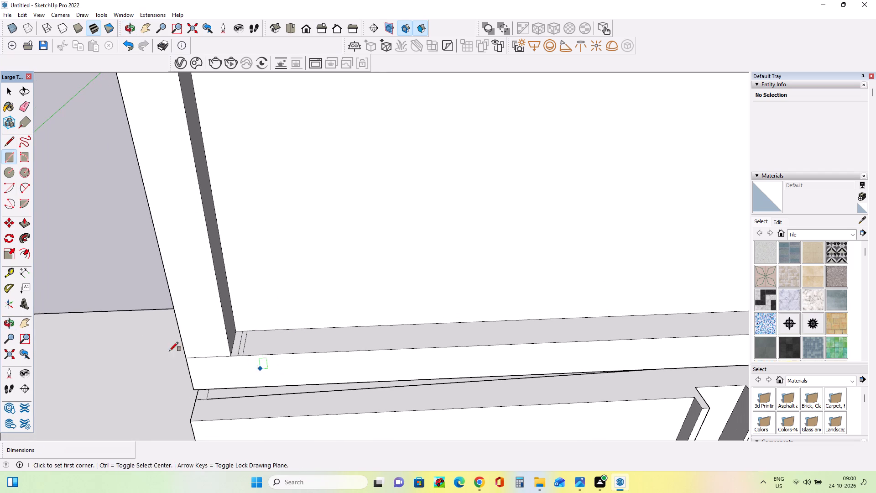
Copy the slat outline's two long edges 6 7/8" along the balcony ledge and array them as 25 copies.
click(6, 93)
scroll(235, 368, up, 3)
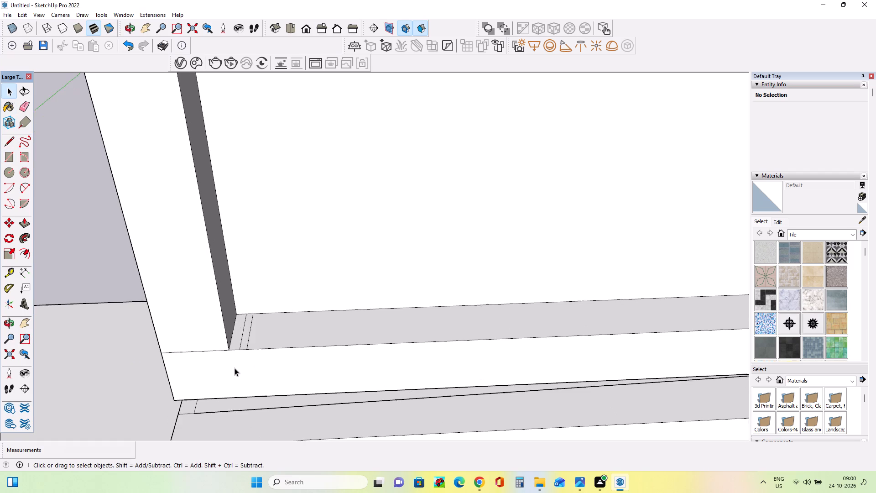
scroll(235, 368, up, 5)
click(240, 336)
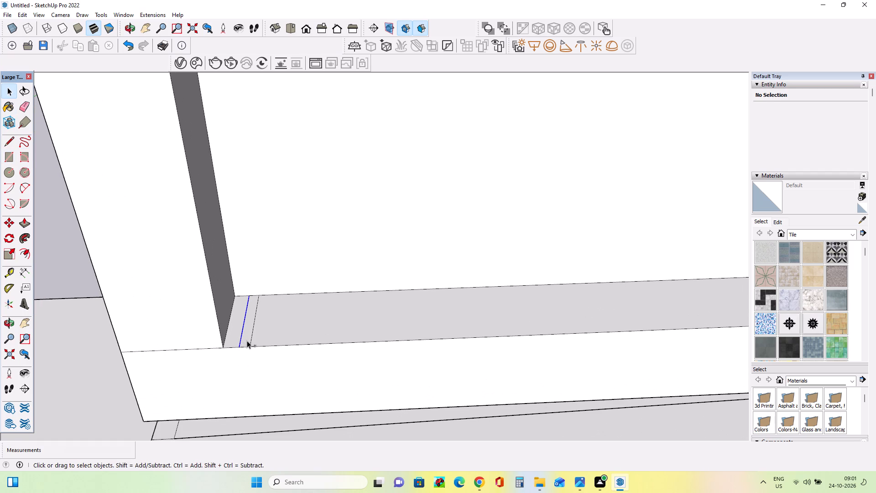
ctrl+click(251, 342)
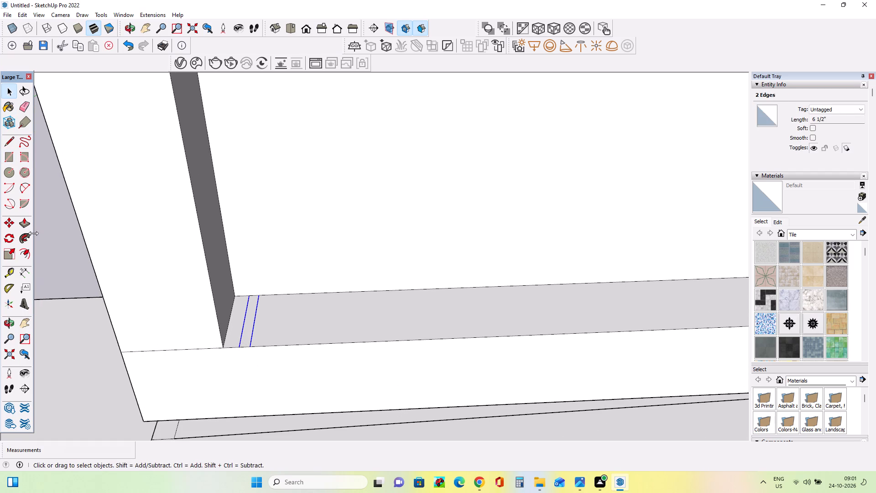
click(5, 230)
click(252, 349)
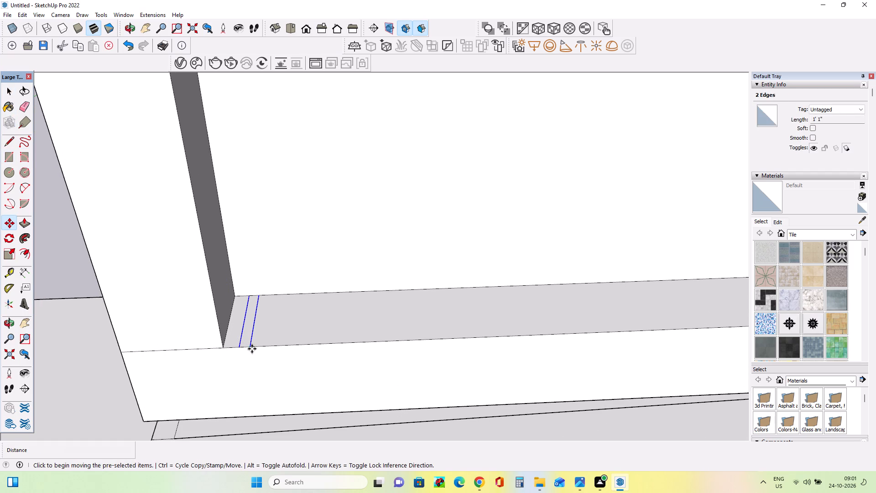
click(340, 343)
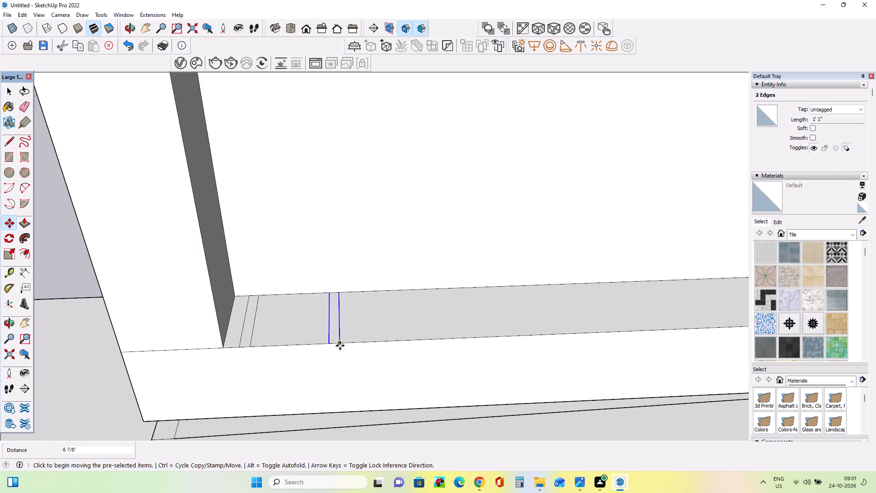
key(shift+asterisk)
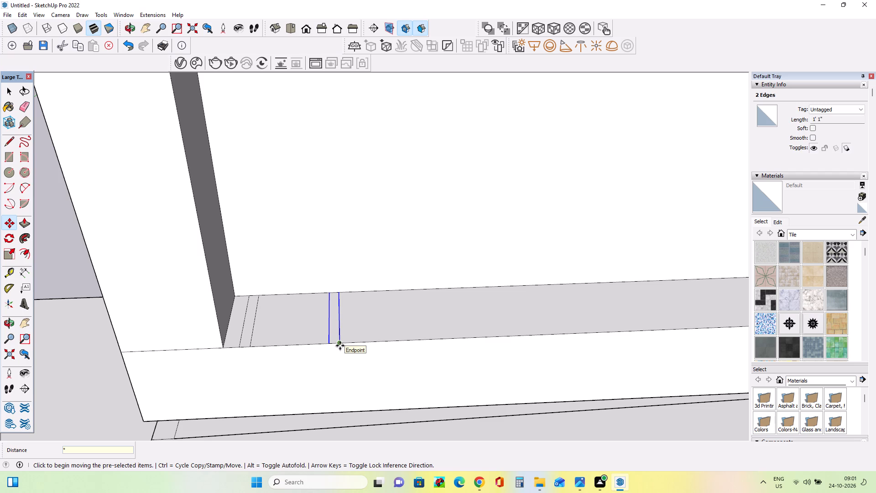
text(25)
key(Return)
Erase the two pairs of surplus slat edges farthest outside the balcony's end wall.
scroll(340, 346, down, 4)
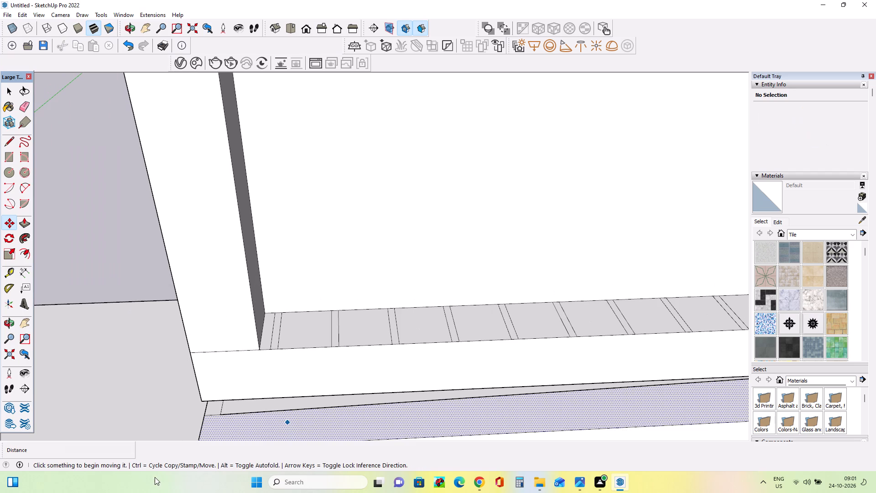
scroll(155, 475, down, 9)
scroll(334, 387, down, 12)
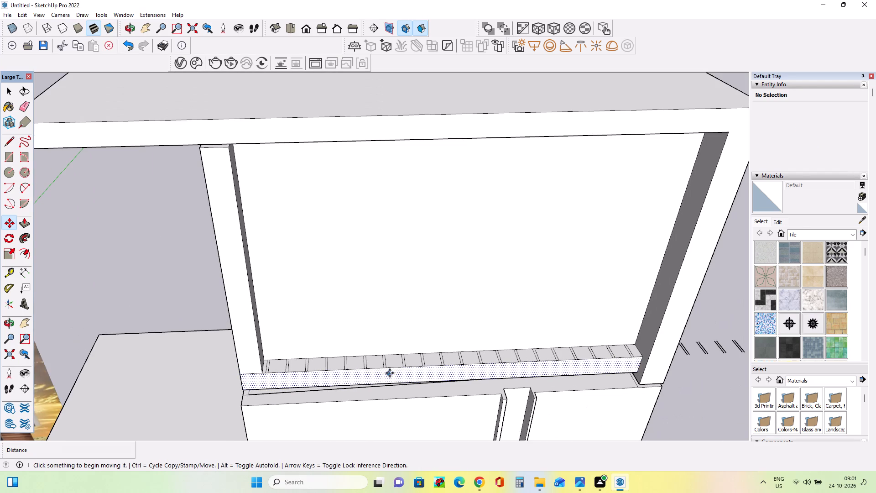
scroll(372, 368, down, 8)
scroll(633, 390, up, 7)
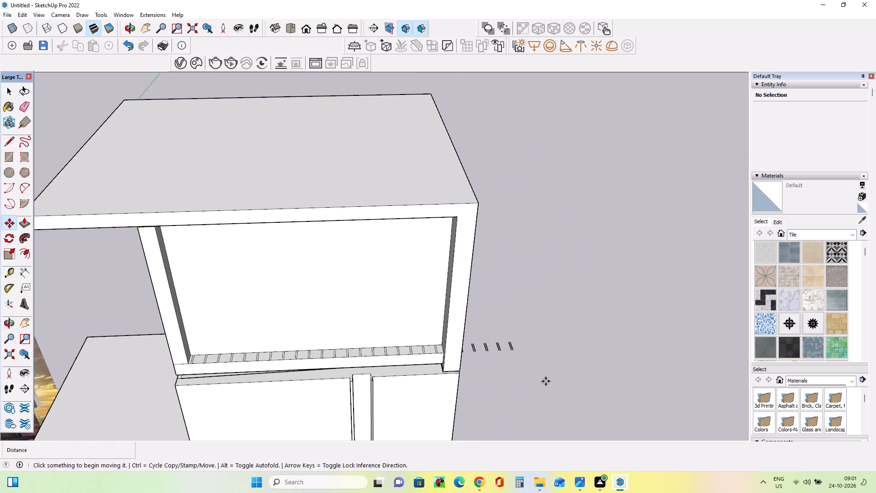
scroll(546, 381, up, 6)
middle_drag(546, 381, 547, 397)
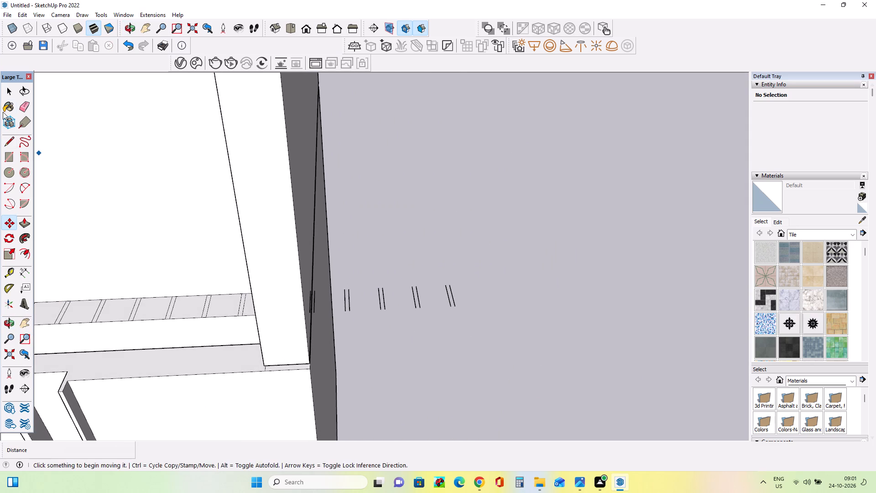
click(24, 104)
drag(407, 301, 532, 293)
drag(423, 304, 527, 292)
drag(438, 298, 507, 294)
drag(435, 298, 479, 298)
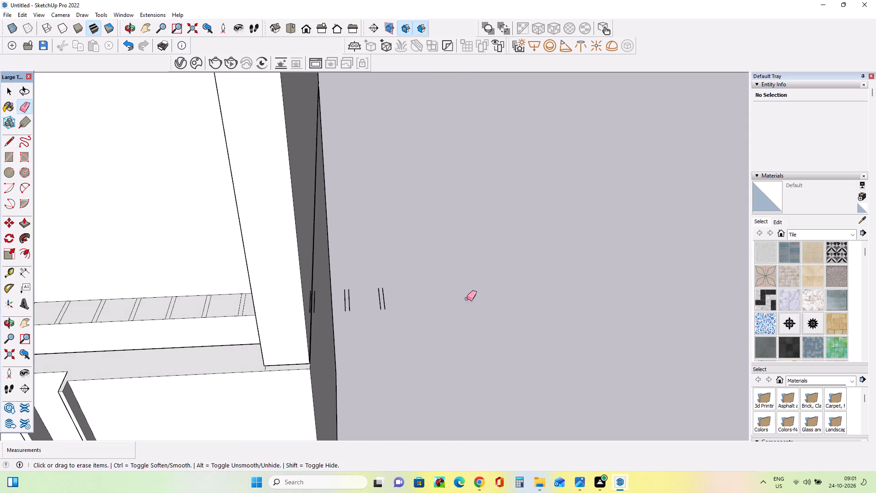
Erase the remaining three pairs of surplus slat edges at the end wall, keeping the wall's own geometry.
drag(332, 300, 385, 310)
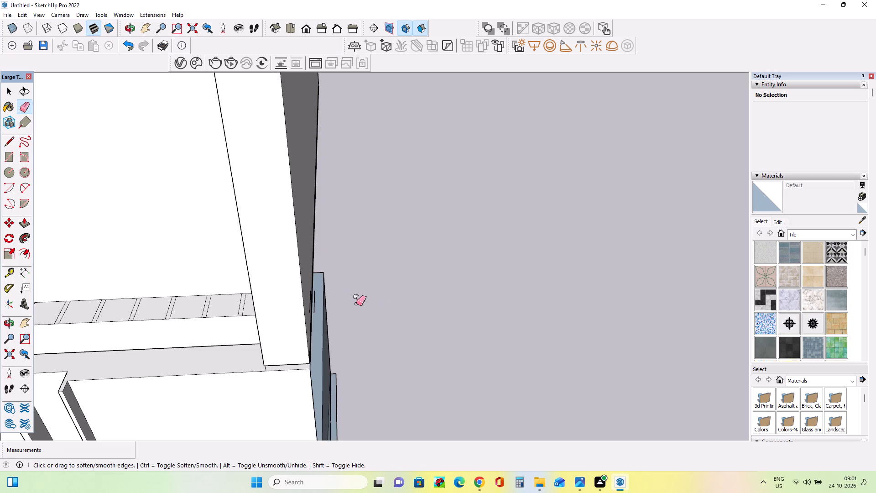
key(ctrl+z)
scroll(356, 304, up, 4)
middle_drag(356, 304, 356, 335)
drag(324, 358, 413, 360)
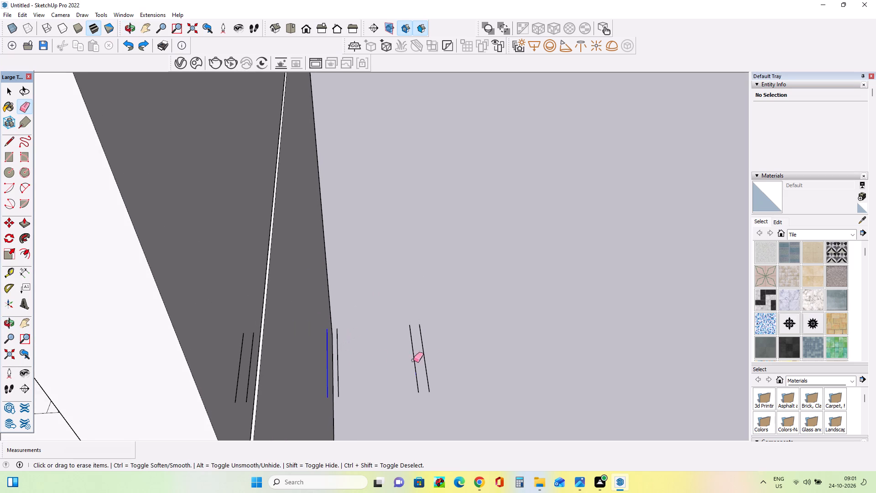
drag(413, 360, 453, 360)
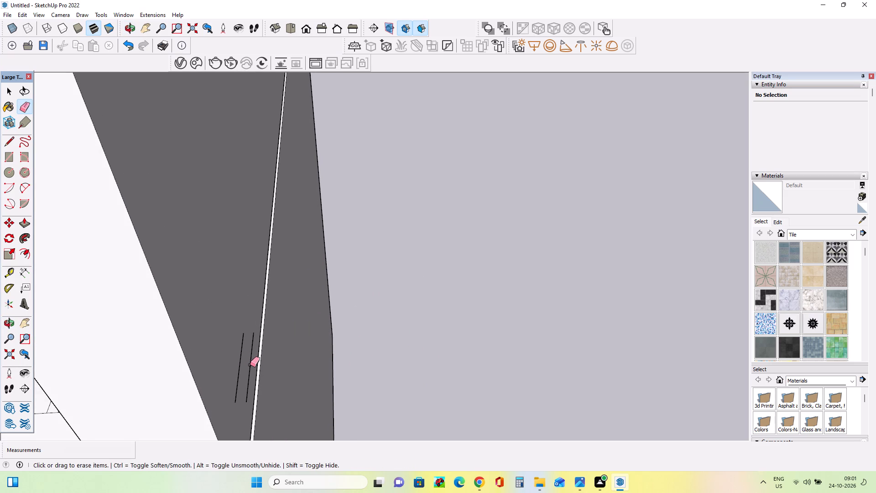
click(250, 365)
click(239, 359)
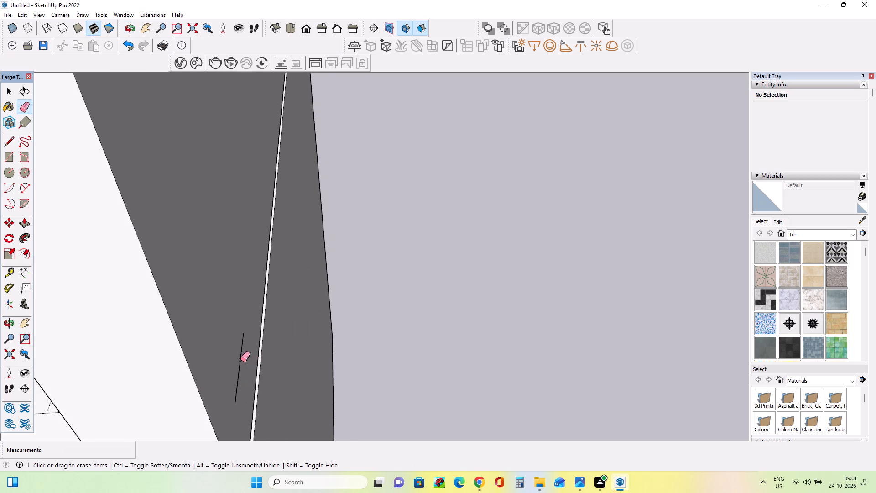
click(240, 360)
Inspect the row of slat outlines along the balcony ledge from several angles and compare it with the reference picture.
scroll(307, 354, down, 9)
scroll(368, 356, up, 1)
scroll(464, 343, down, 7)
scroll(532, 339, up, 1)
scroll(532, 339, down, 4)
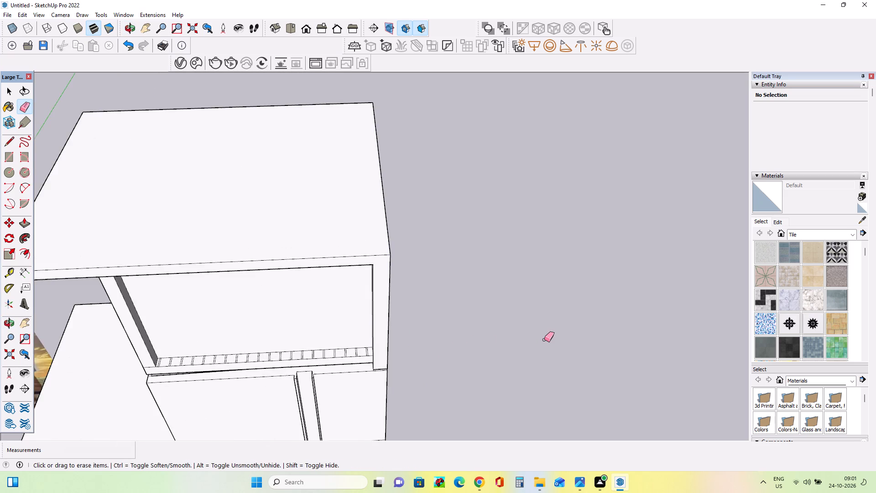
scroll(544, 340, down, 2)
scroll(117, 460, up, 4)
scroll(197, 399, up, 4)
scroll(256, 360, up, 4)
middle_drag(400, 377, 277, 367)
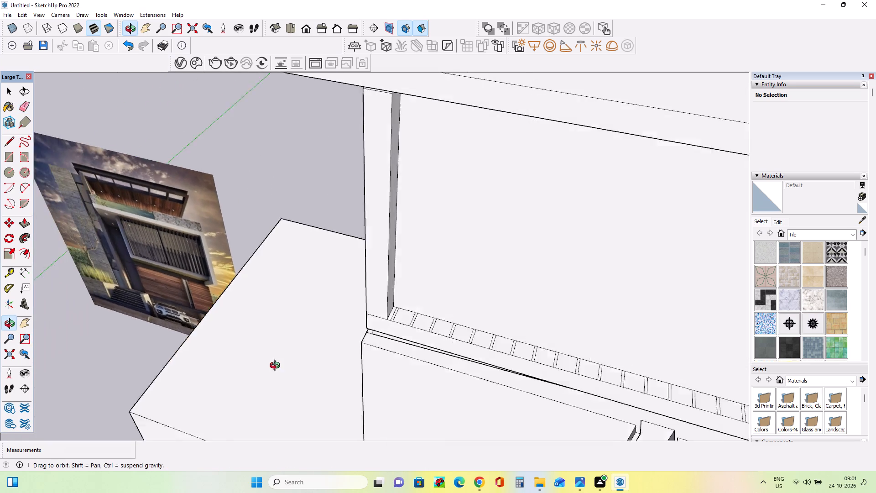
middle_drag(277, 367, 277, 366)
scroll(277, 366, down, 9)
middle_drag(202, 362, 290, 328)
scroll(238, 379, up, 3)
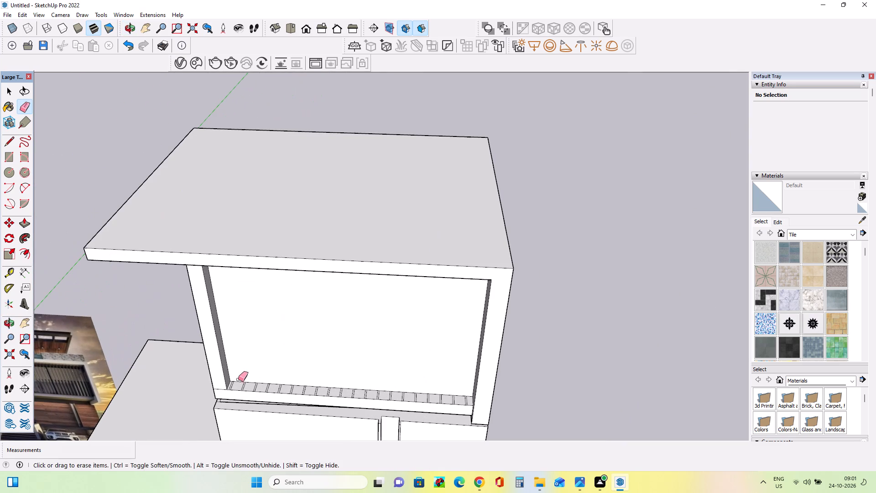
click(22, 321)
drag(258, 390, 333, 260)
scroll(334, 260, up, 6)
scroll(336, 261, down, 8)
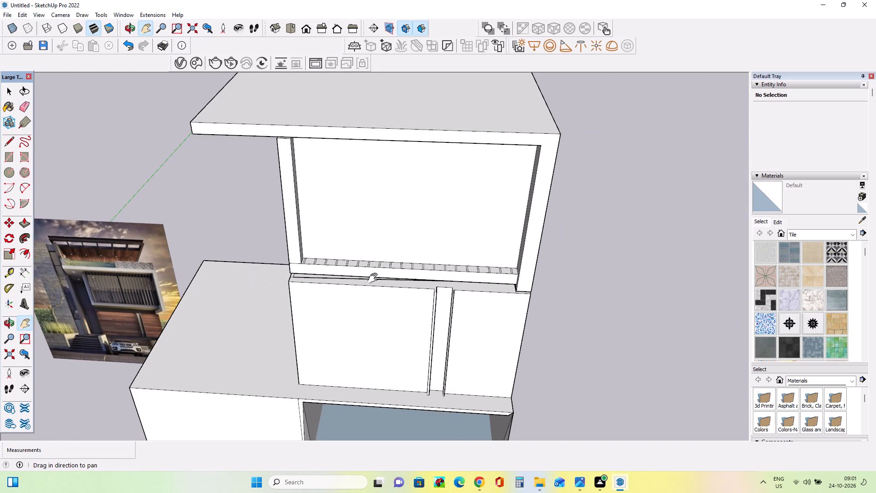
middle_drag(375, 278, 374, 267)
middle_drag(487, 177, 487, 161)
scroll(450, 170, up, 1)
scroll(450, 170, down, 1)
scroll(450, 170, up, 2)
middle_drag(454, 187, 465, 207)
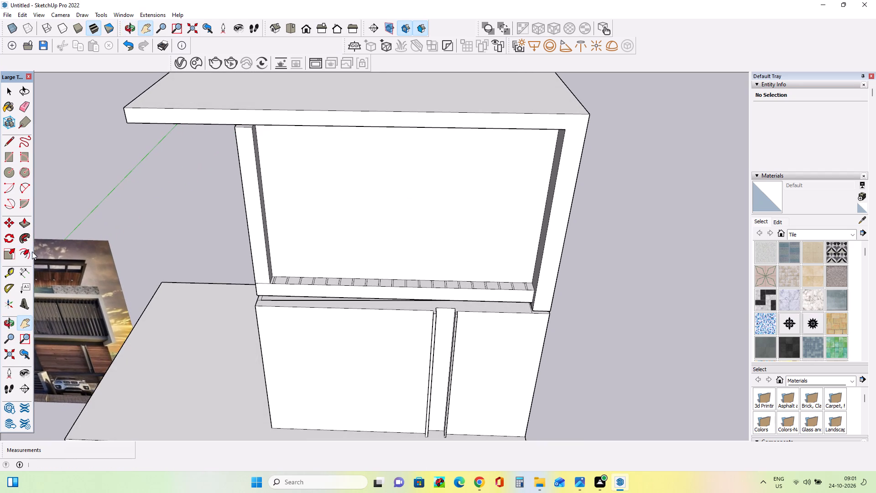
Push/Pull the slat outline nearest the free-edge side post up to the underside of the roof slab.
click(24, 223)
middle_drag(405, 277, 404, 307)
scroll(297, 268, up, 5)
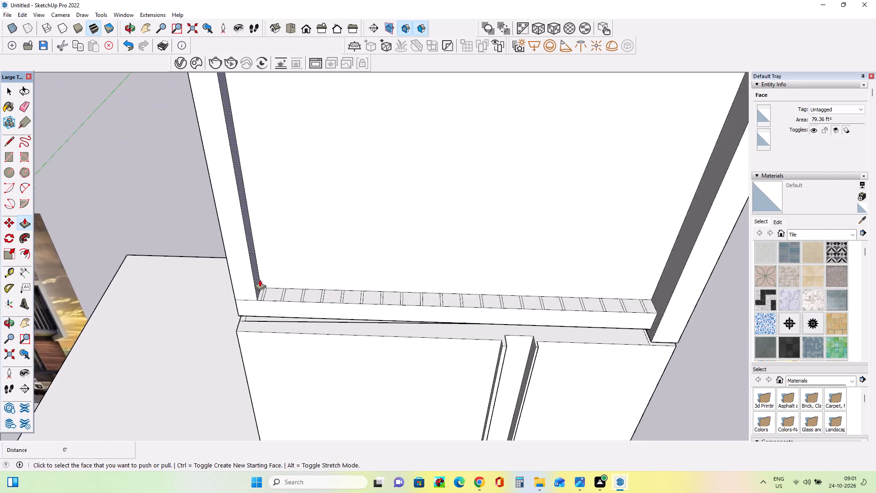
scroll(260, 279, up, 3)
drag(264, 301, 271, 247)
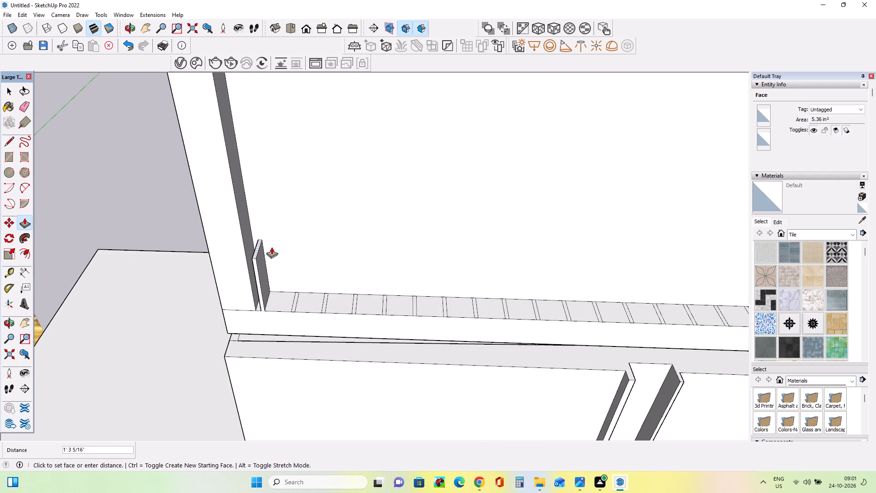
drag(271, 247, 274, 162)
Push/Pull the second slat outline from the side post up about 7' 1/16" to the underside of the roof slab.
scroll(271, 247, down, 13)
scroll(278, 267, up, 2)
scroll(278, 267, down, 1)
scroll(278, 267, up, 6)
drag(279, 265, 288, 230)
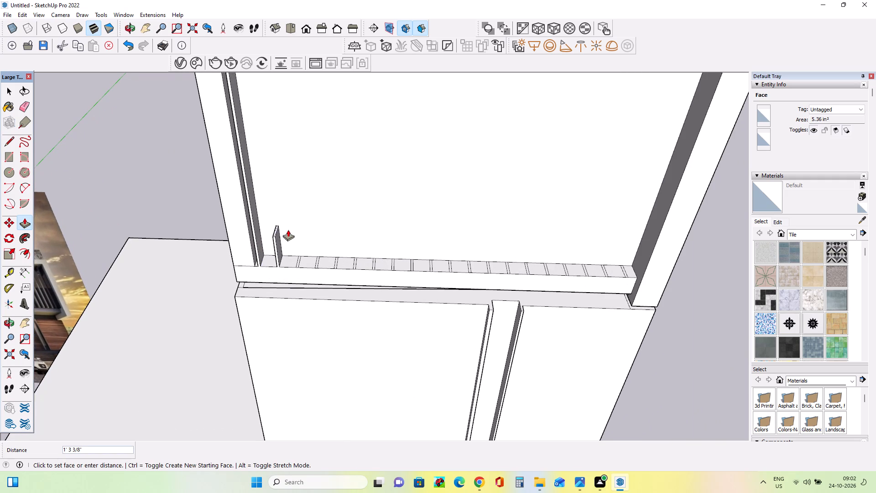
scroll(288, 230, down, 10)
drag(288, 230, 294, 147)
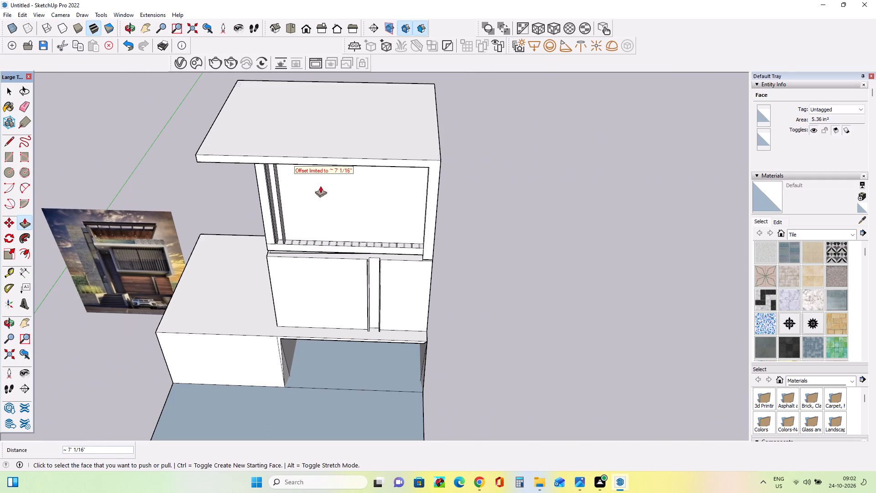
Push/Pull the third and fourth slat outlines from the free-edge side post up about 7' 1/16" to the roof slab's underside.
scroll(292, 222, up, 2)
scroll(291, 232, down, 1)
scroll(291, 233, up, 10)
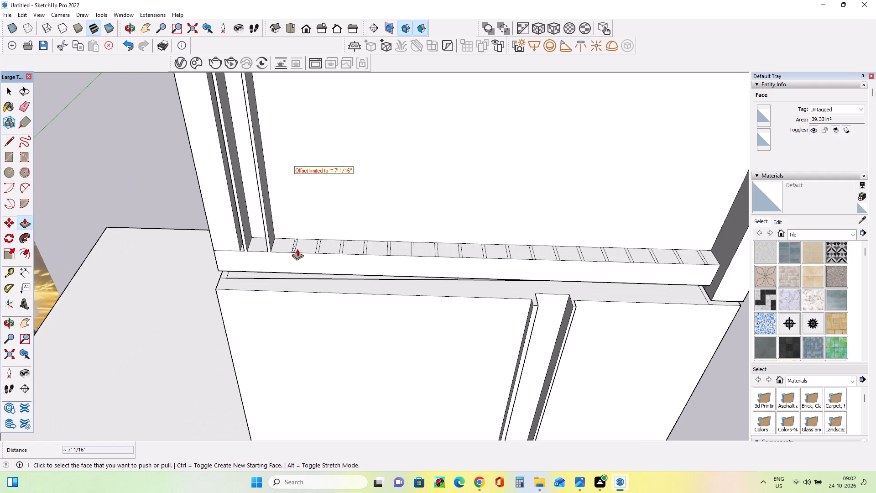
drag(294, 249, 311, 210)
scroll(306, 225, down, 9)
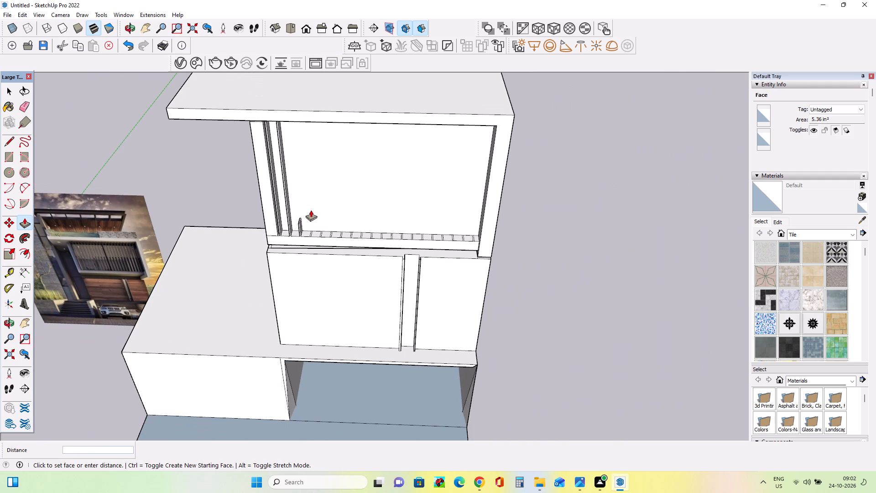
drag(311, 210, 320, 112)
scroll(322, 228, up, 3)
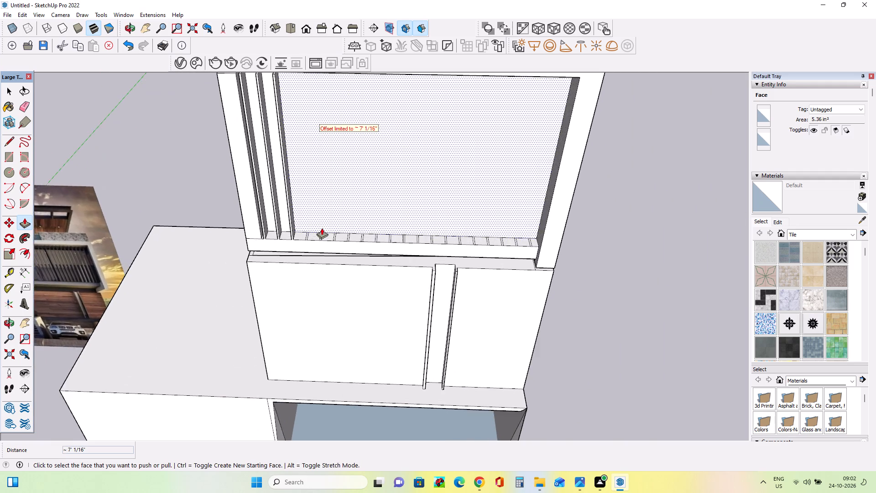
scroll(322, 228, up, 8)
drag(307, 247, 313, 215)
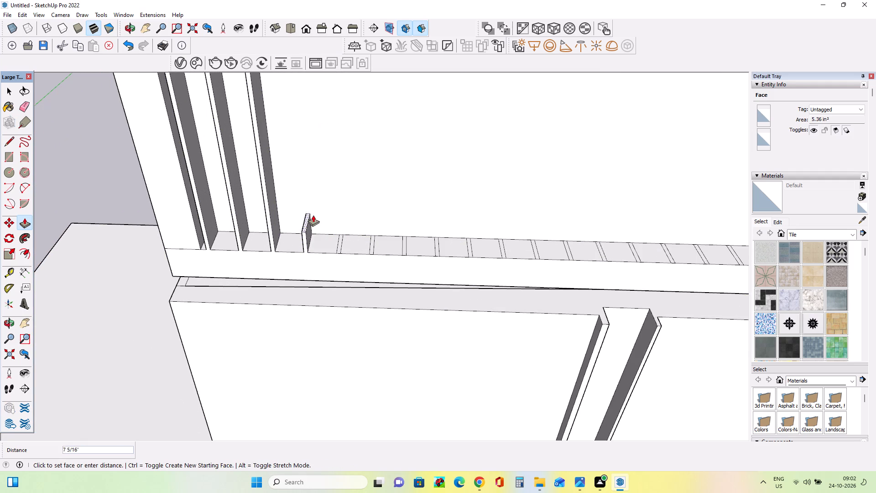
drag(313, 215, 337, 104)
Push/Pull the fifth and sixth slat outlines on the balcony ledge up about 7' 1/16" to the roof slab.
scroll(313, 215, down, 13)
scroll(311, 213, up, 9)
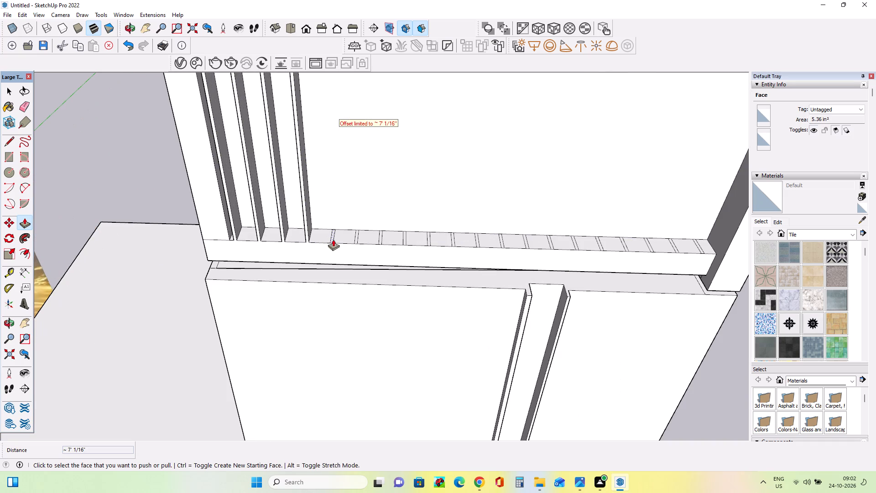
drag(333, 239, 352, 137)
scroll(339, 182, down, 10)
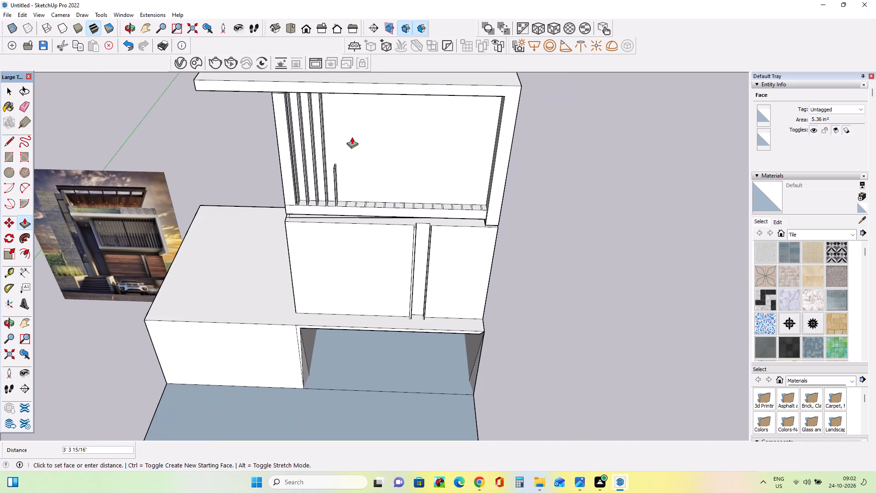
drag(352, 137, 347, 74)
scroll(333, 200, up, 8)
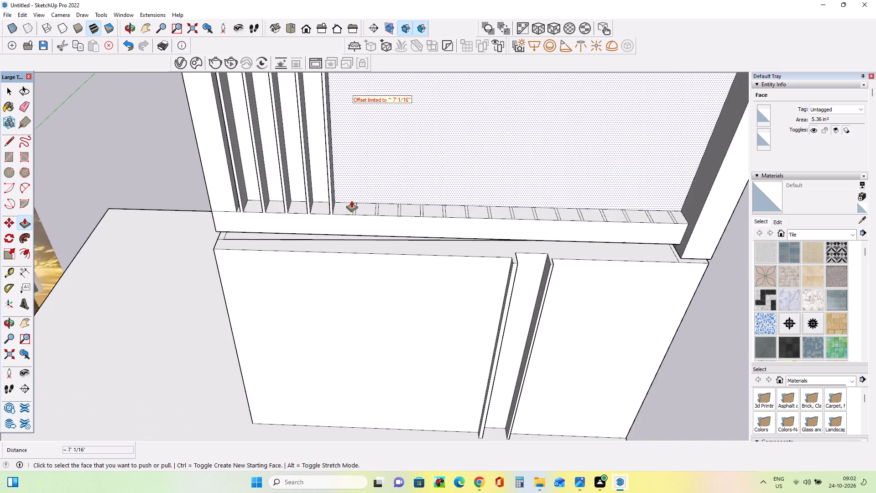
scroll(351, 200, up, 4)
drag(355, 218, 360, 171)
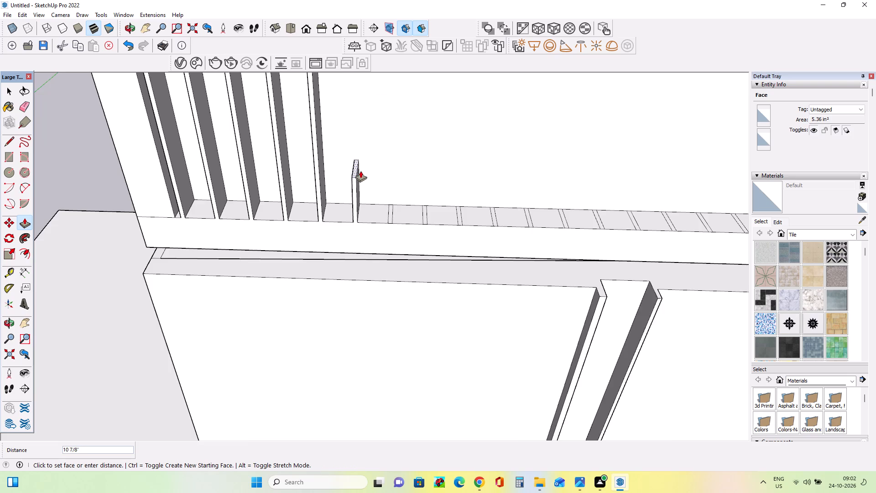
drag(360, 171, 360, 155)
scroll(360, 171, down, 14)
scroll(360, 172, down, 9)
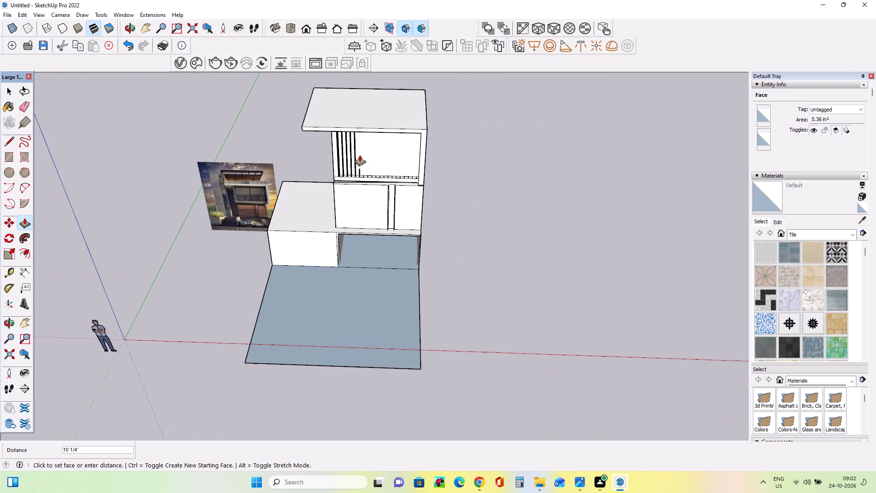
drag(360, 155, 360, 118)
Push/Pull the seventh slat outline from the free-edge side post up about 7' 1/16" to the roof slab.
scroll(388, 161, up, 8)
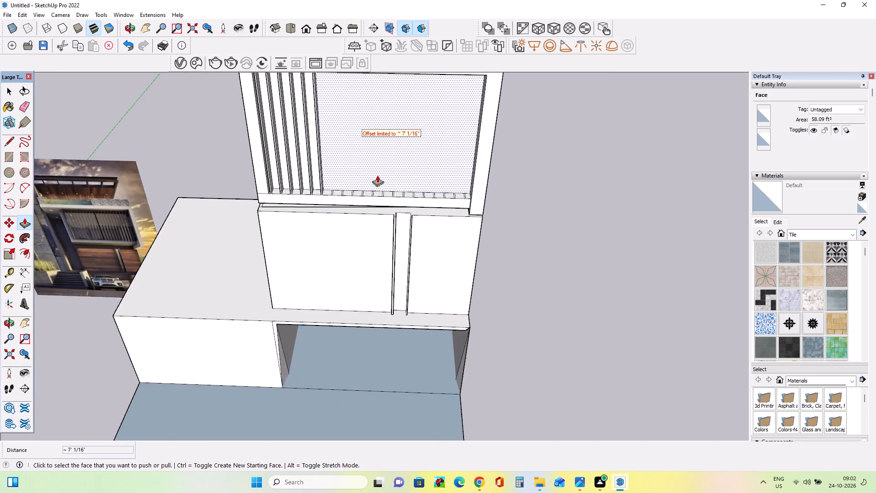
scroll(377, 175, up, 4)
middle_drag(357, 201, 361, 251)
scroll(313, 225, up, 5)
drag(330, 206, 334, 158)
scroll(338, 170, down, 16)
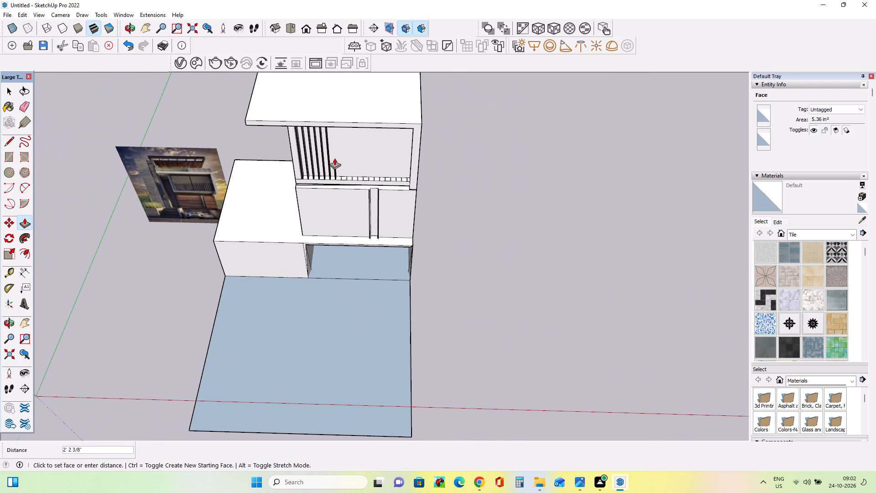
drag(334, 158, 334, 105)
Push/Pull the eighth slat outline, beside the last raised slat, up about 7' 1/16" to the roof slab's underside.
middle_drag(405, 281, 401, 119)
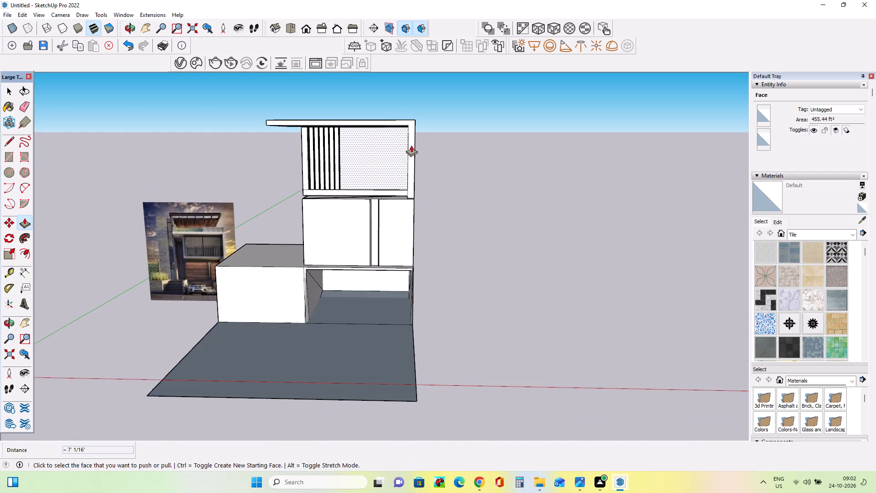
scroll(391, 210, up, 4)
middle_drag(399, 216, 418, 201)
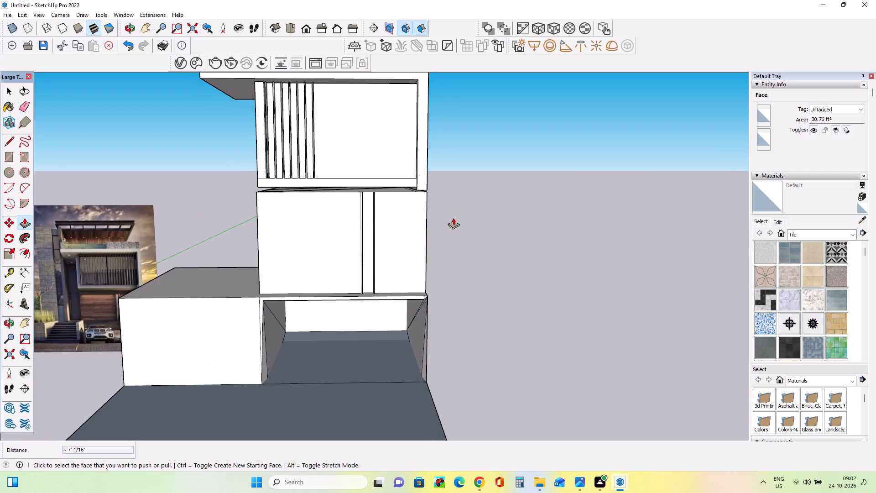
scroll(480, 217, down, 6)
middle_drag(429, 159, 425, 257)
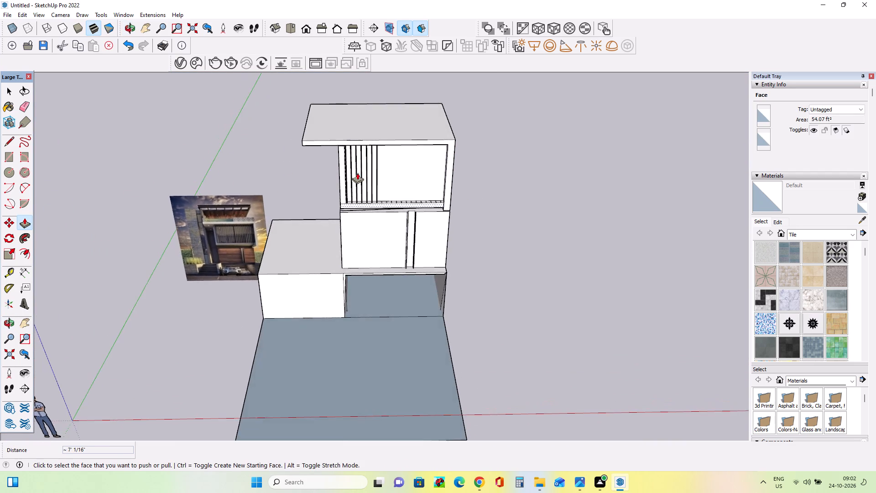
scroll(399, 168, up, 13)
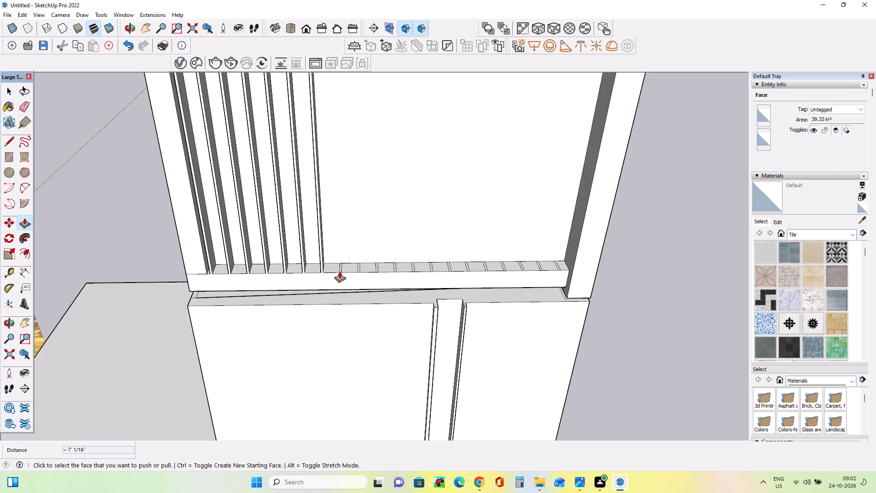
drag(339, 271, 331, 174)
scroll(335, 232, down, 11)
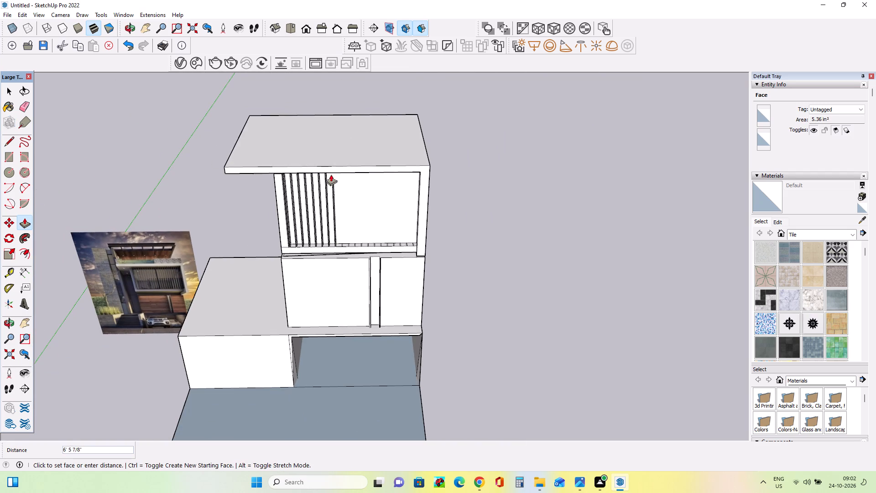
drag(331, 174, 330, 162)
Push/Pull the ninth and tenth slat outlines on the balcony ledge up about 7' 1/16" to the roof slab.
scroll(319, 229, up, 8)
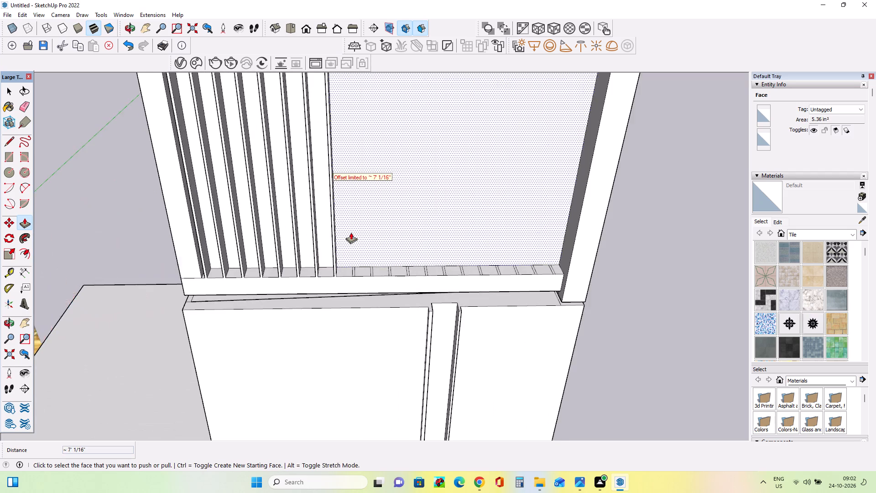
scroll(351, 232, up, 3)
scroll(352, 235, down, 1)
scroll(352, 235, up, 2)
middle_drag(381, 288, 382, 329)
scroll(358, 296, up, 4)
drag(352, 293, 351, 290)
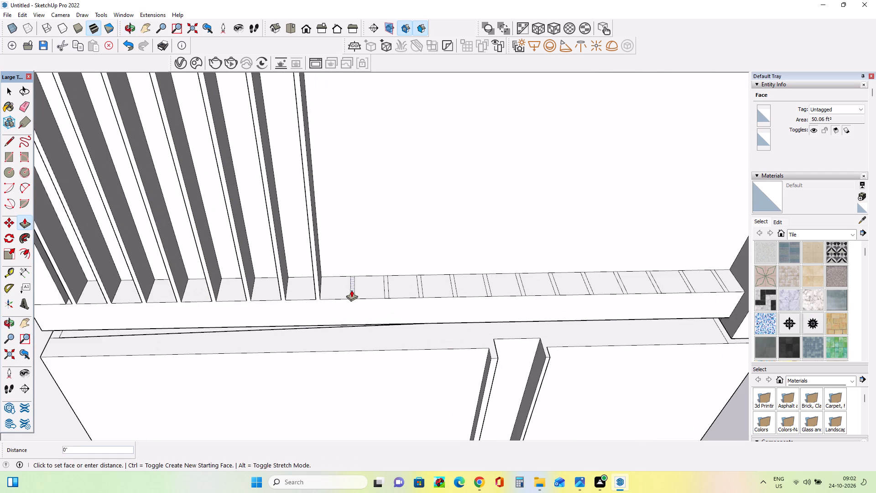
drag(351, 290, 342, 171)
scroll(350, 262, down, 15)
scroll(368, 273, up, 12)
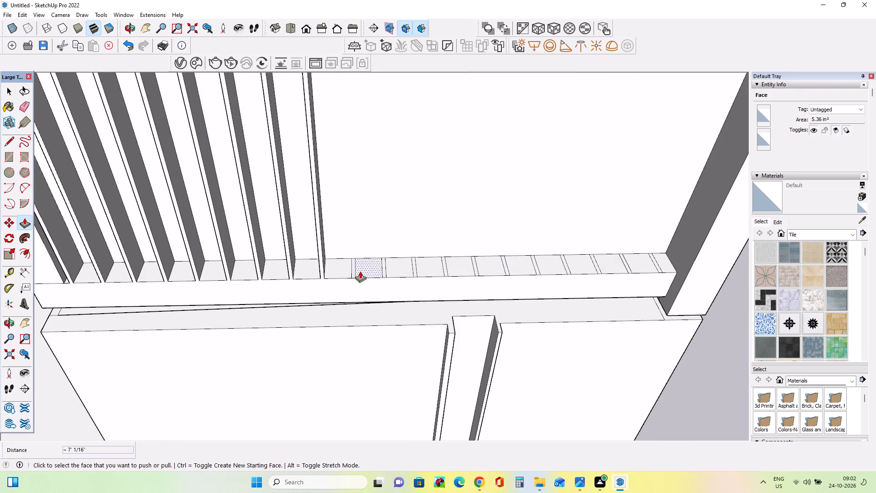
drag(352, 275, 351, 250)
scroll(351, 251, down, 3)
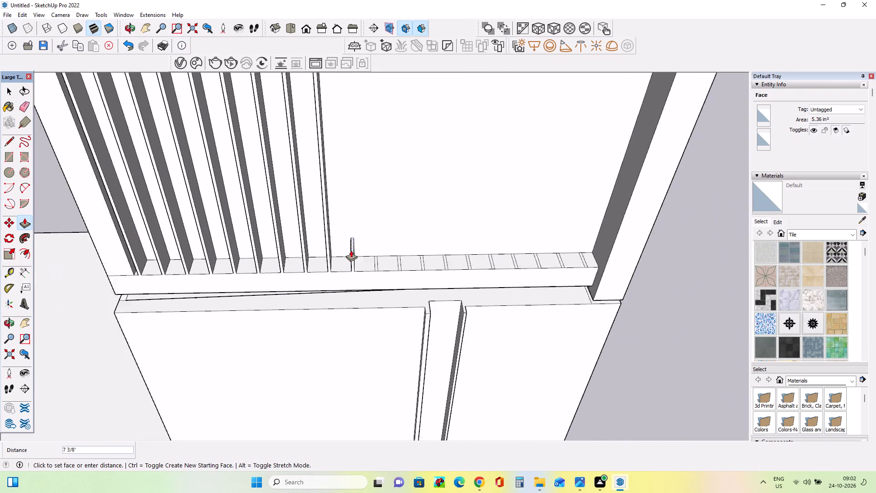
scroll(351, 250, down, 11)
drag(351, 250, 358, 159)
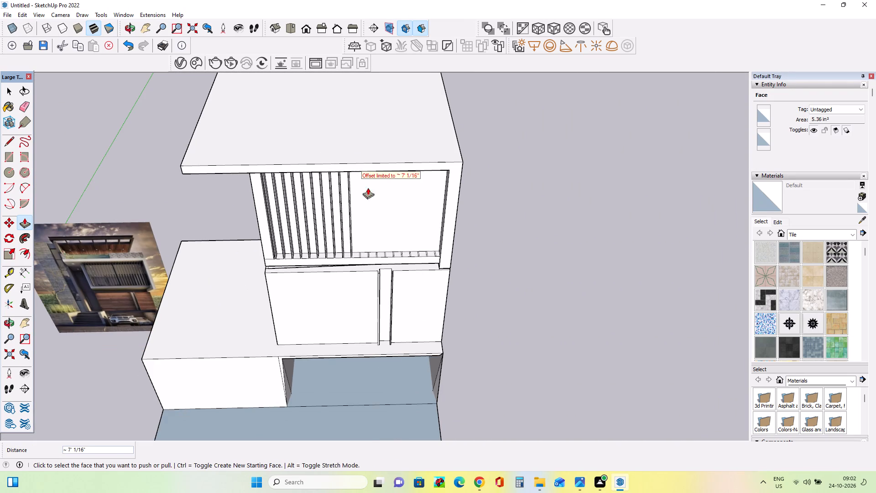
Push/Pull the eleventh and twelfth slat outlines on the balcony ledge up about 7' 1/16" to the roof slab.
scroll(370, 217, up, 9)
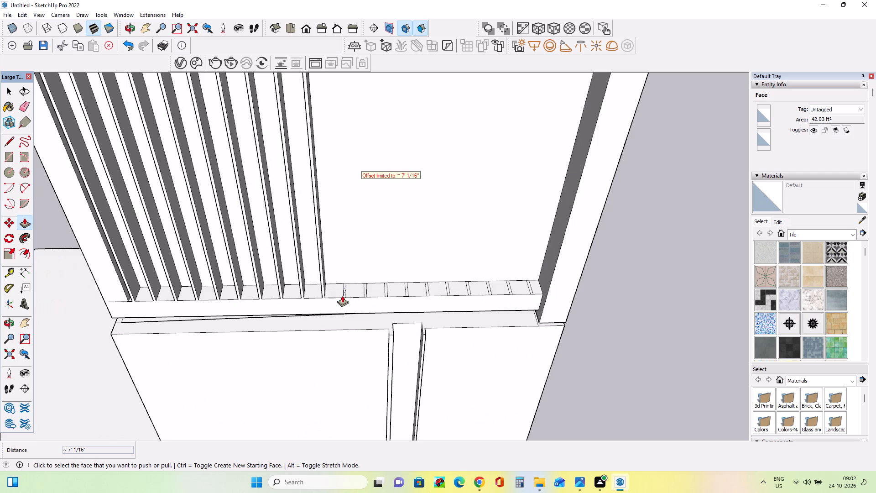
scroll(342, 298, up, 4)
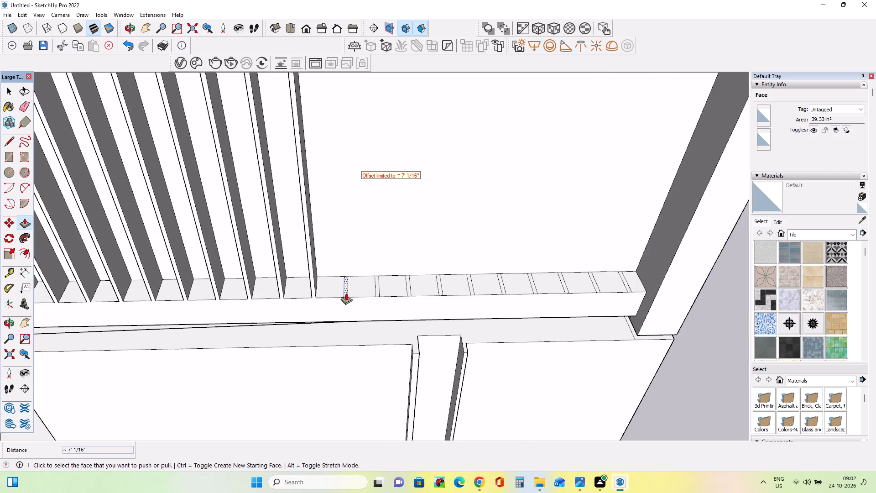
drag(346, 293, 350, 173)
scroll(350, 255, down, 15)
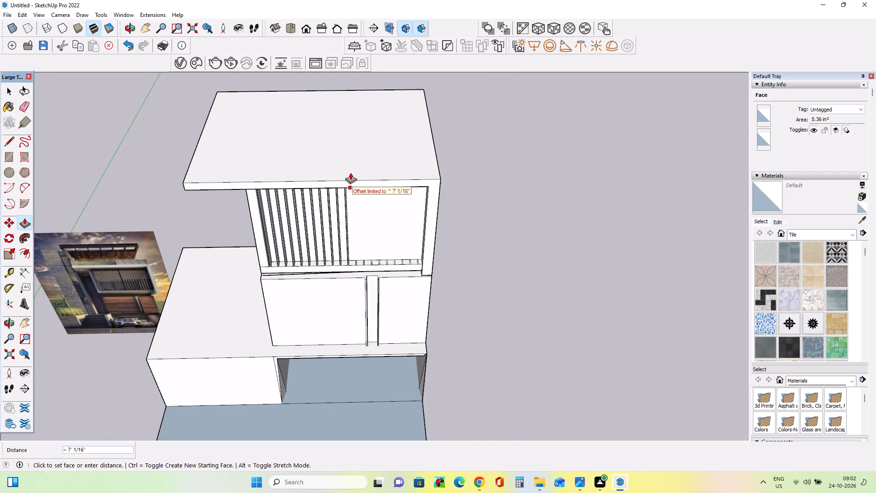
drag(350, 173, 352, 174)
scroll(366, 246, up, 5)
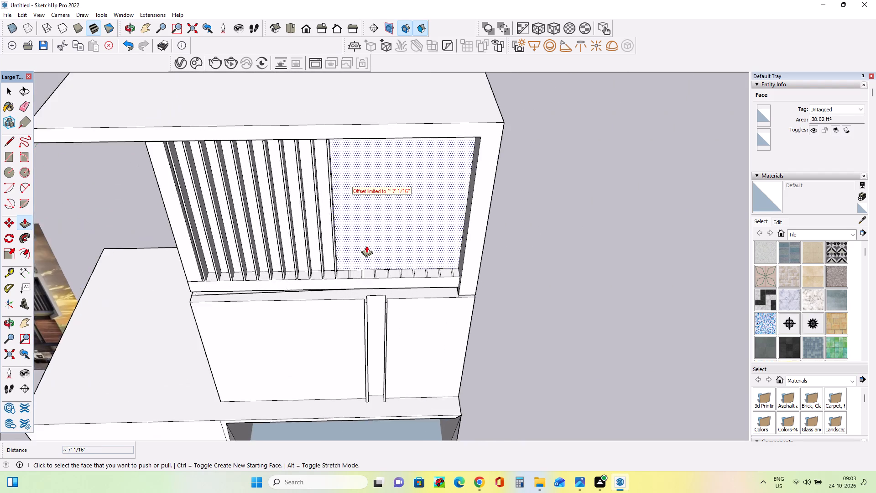
scroll(363, 250, up, 8)
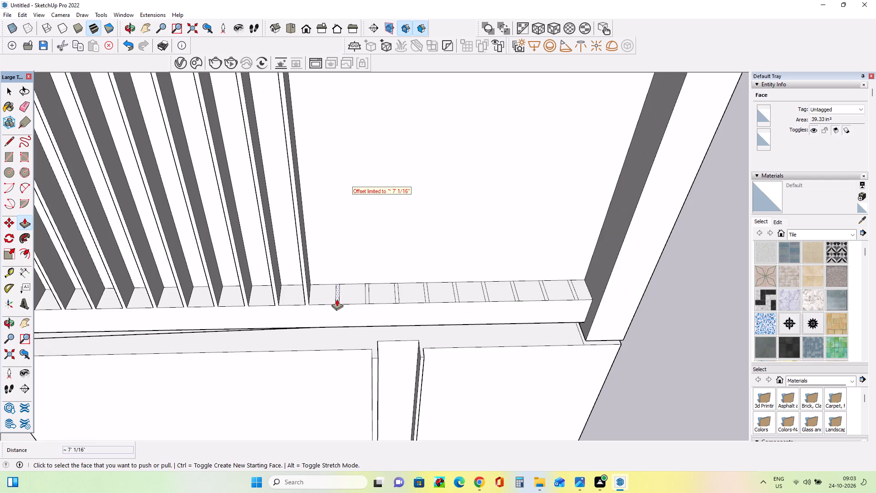
drag(337, 299, 331, 185)
scroll(336, 243, down, 17)
Push/Pull the thirteenth and fourteenth slat outlines on the balcony ledge up about 7' 1/16" to the roof slab.
scroll(344, 253, up, 12)
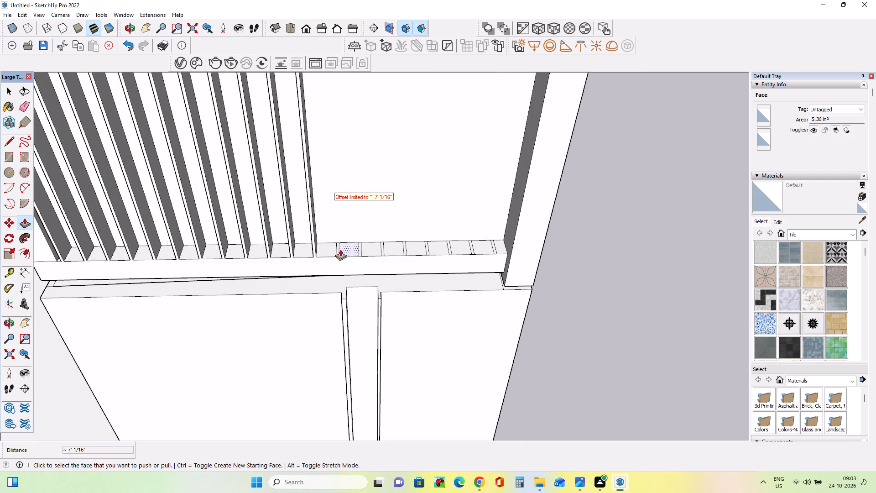
drag(337, 252, 348, 179)
scroll(350, 207, down, 14)
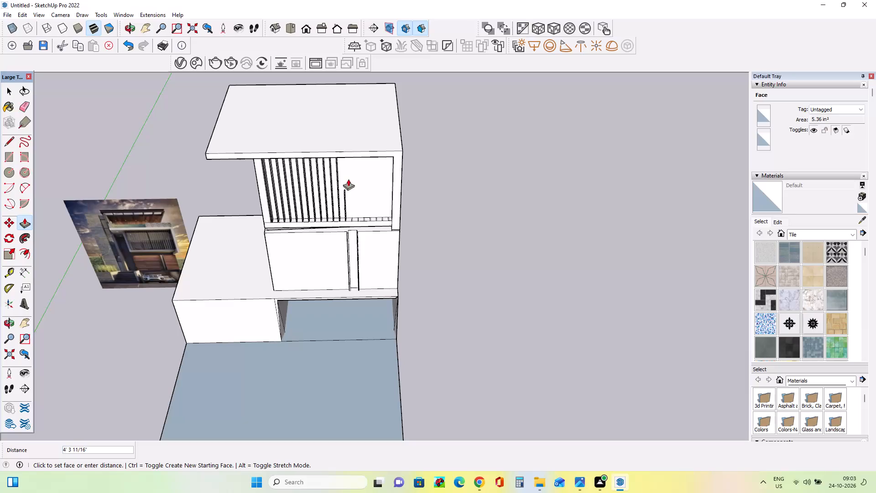
drag(348, 179, 350, 145)
scroll(361, 197, up, 8)
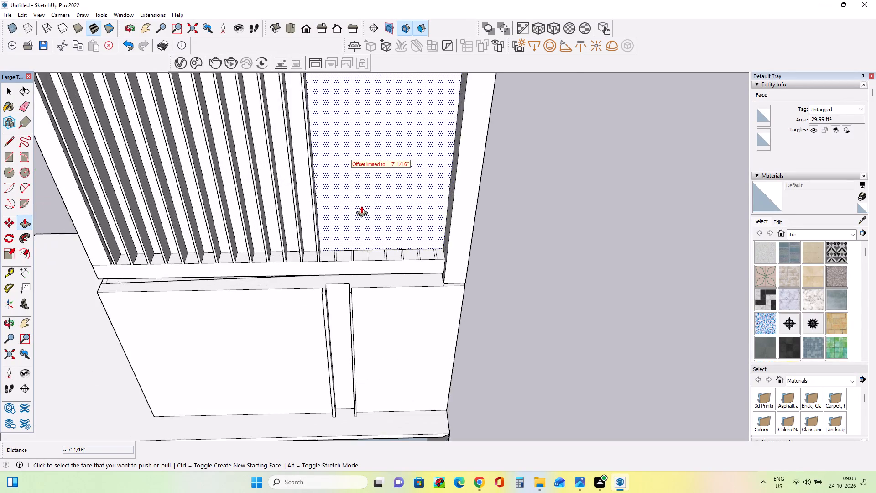
scroll(361, 206, up, 6)
drag(323, 267, 325, 247)
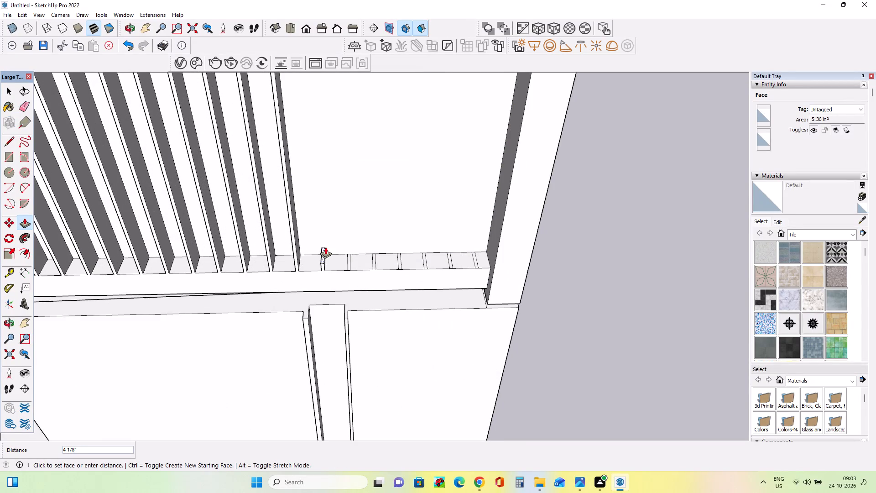
drag(325, 247, 323, 184)
scroll(326, 234, down, 17)
Push/Pull the fifteenth and sixteenth slat outlines, continuing toward the end wall, up about 7' 1/16" to the roof slab.
scroll(330, 245, up, 13)
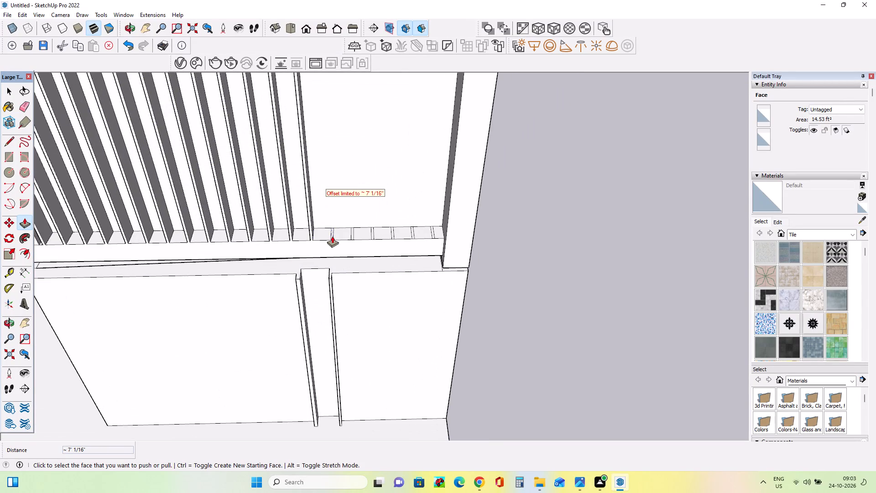
drag(332, 236, 330, 216)
scroll(332, 220, down, 16)
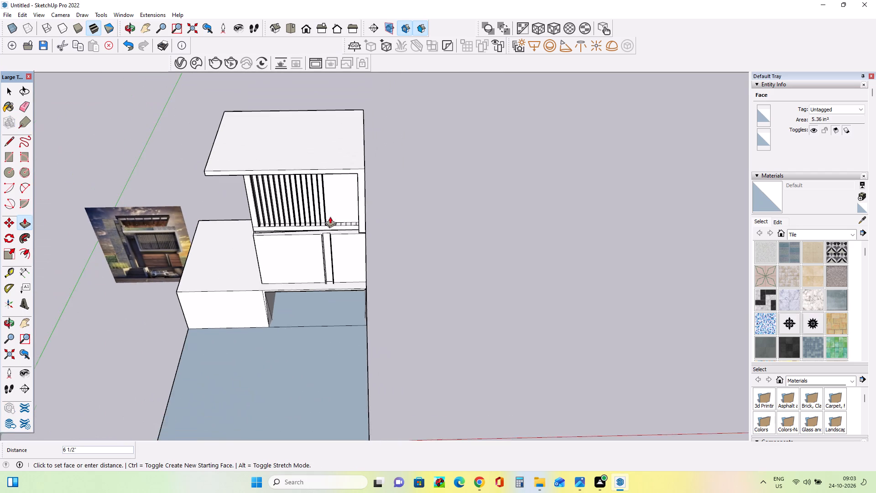
drag(330, 216, 337, 162)
scroll(344, 225, up, 10)
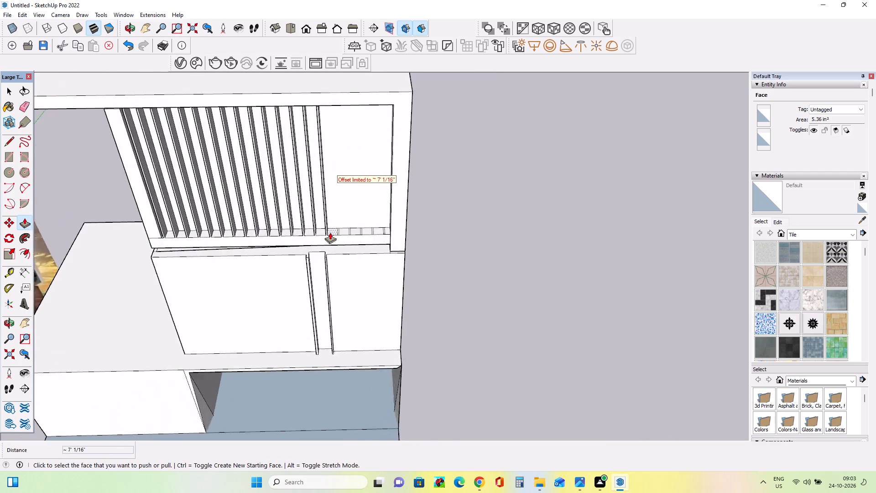
scroll(330, 232, up, 6)
drag(346, 236, 350, 223)
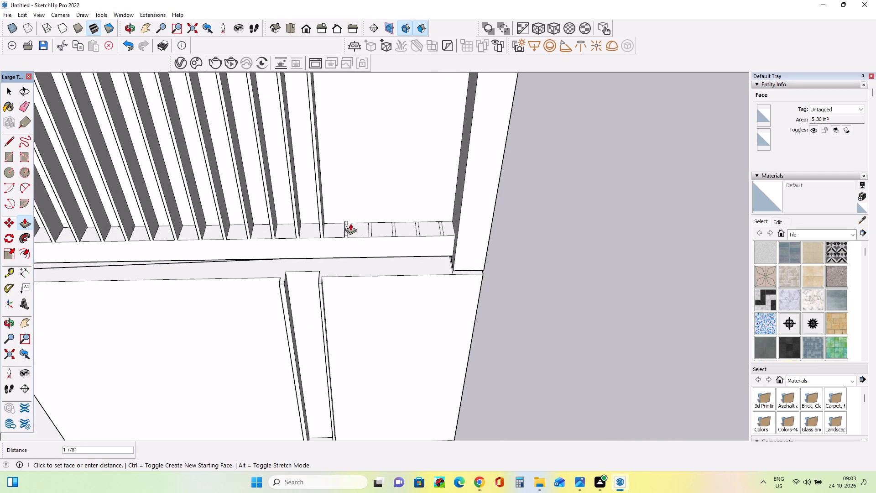
drag(350, 223, 353, 160)
scroll(354, 207, down, 19)
scroll(359, 192, up, 17)
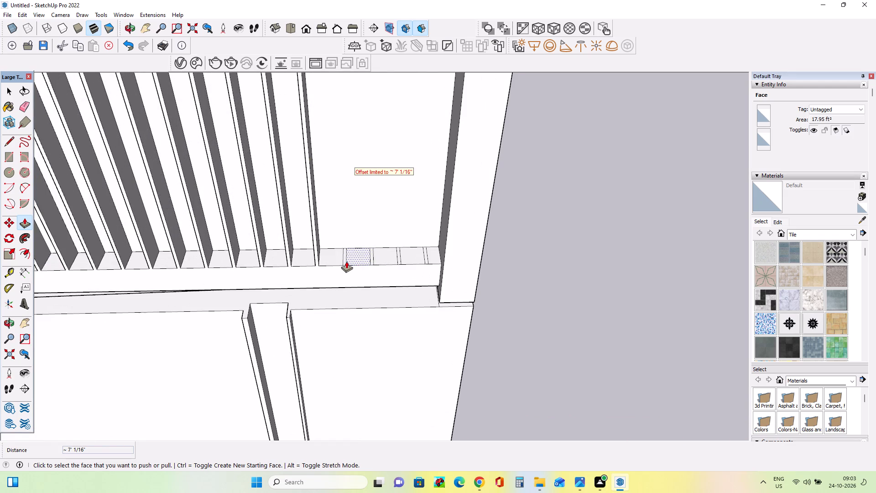
Push/Pull the seventeenth and eighteenth slat outlines on the balcony ledge up about 7' 1/16" to the roof slab.
drag(345, 261, 347, 214)
scroll(348, 214, down, 11)
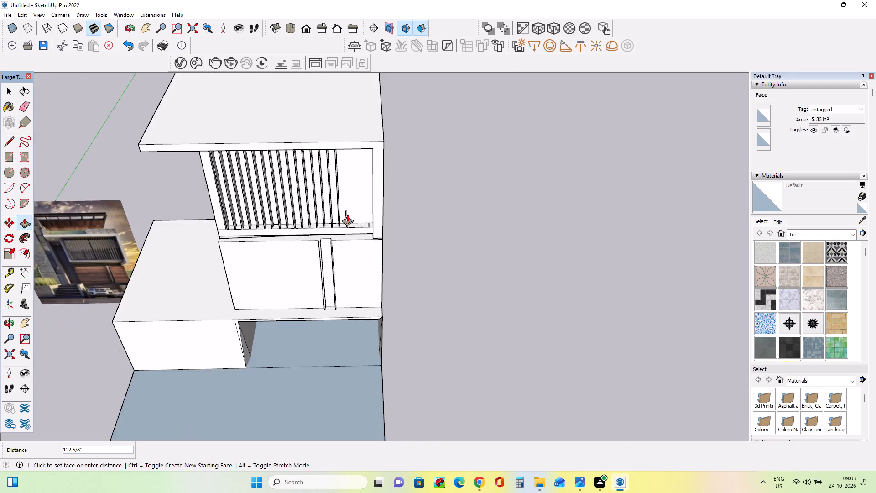
scroll(347, 214, down, 7)
drag(347, 214, 350, 166)
scroll(346, 214, up, 7)
scroll(352, 219, down, 1)
scroll(352, 219, up, 9)
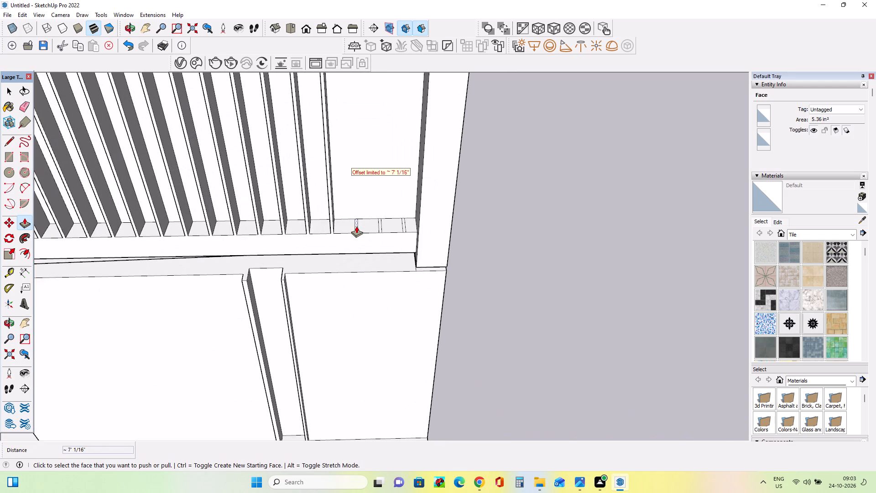
drag(357, 228, 357, 184)
scroll(357, 194, down, 13)
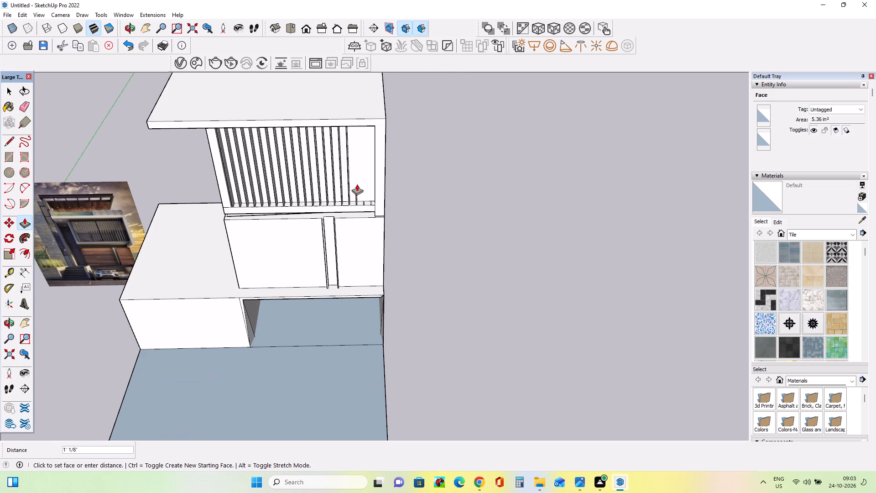
drag(357, 184, 358, 111)
scroll(363, 212, up, 4)
scroll(353, 173, up, 1)
scroll(353, 173, down, 1)
scroll(353, 173, up, 5)
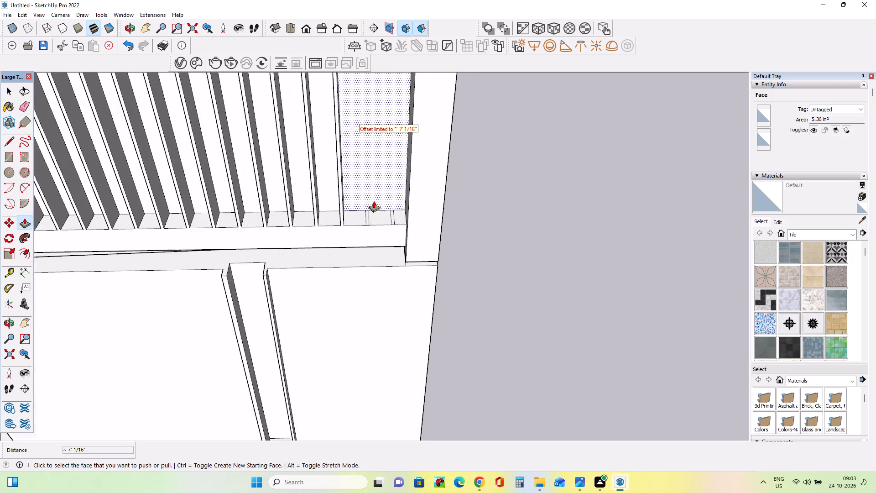
Push/Pull the last two slat outlines beside the end wall up about 7' 1/16" to the roof slab.
scroll(374, 201, up, 4)
drag(368, 220, 377, 191)
scroll(377, 191, down, 13)
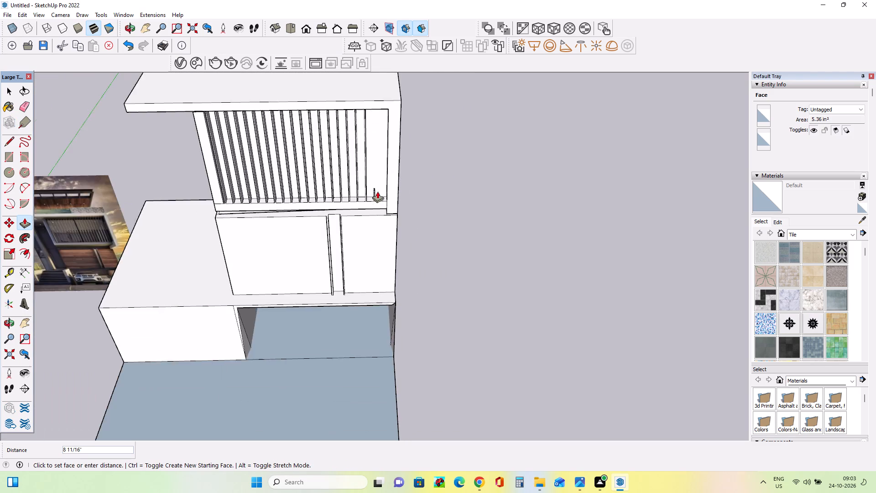
scroll(377, 191, down, 6)
drag(377, 191, 380, 131)
scroll(382, 165, up, 5)
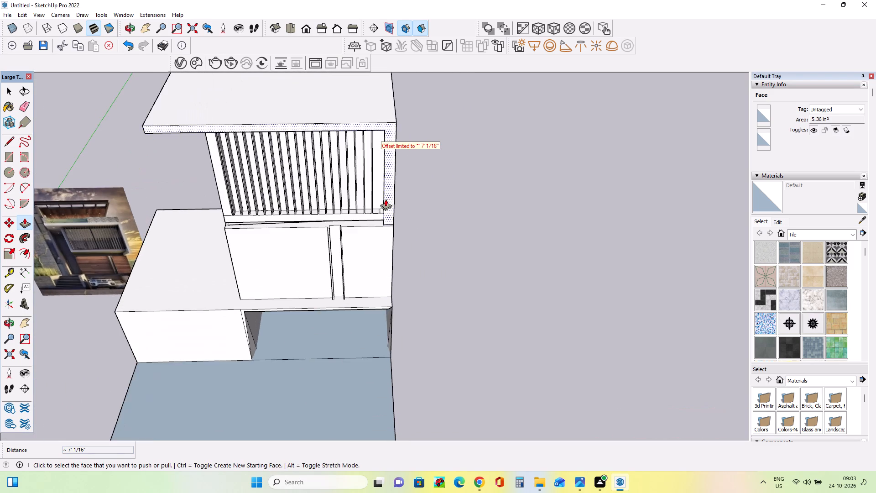
scroll(386, 199, up, 1)
scroll(386, 199, down, 1)
scroll(386, 199, up, 16)
drag(364, 214, 366, 185)
scroll(373, 188, down, 13)
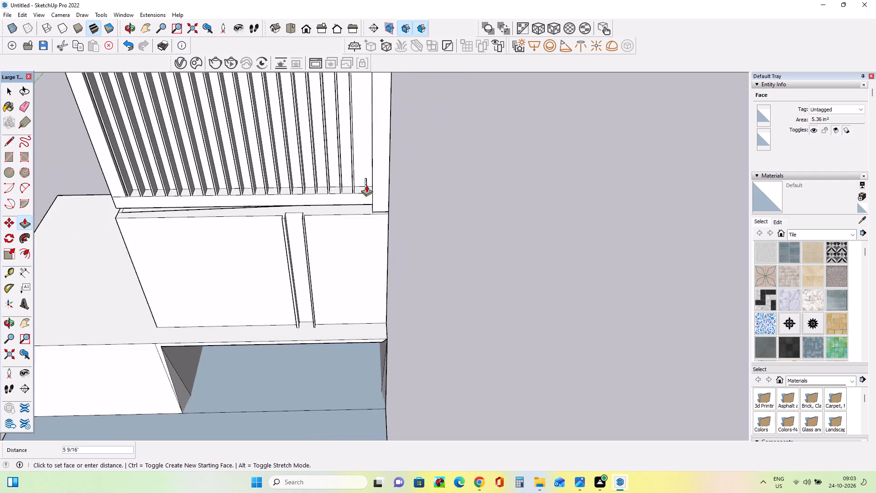
scroll(366, 185, down, 7)
drag(366, 185, 363, 101)
scroll(568, 190, down, 10)
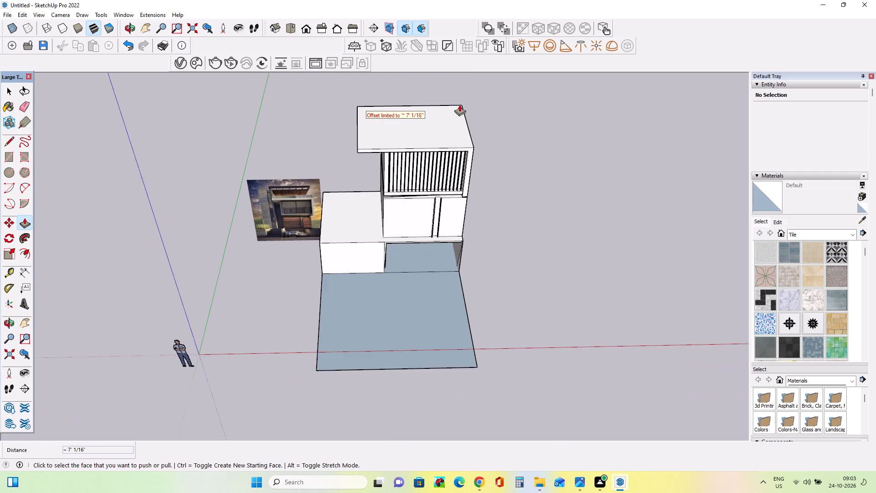
Examine the completed louvre screen from several angles and compare it with the balcony in the reference image.
scroll(459, 104, up, 5)
scroll(499, 220, up, 1)
middle_drag(495, 215, 480, 153)
scroll(470, 135, down, 1)
scroll(443, 126, up, 5)
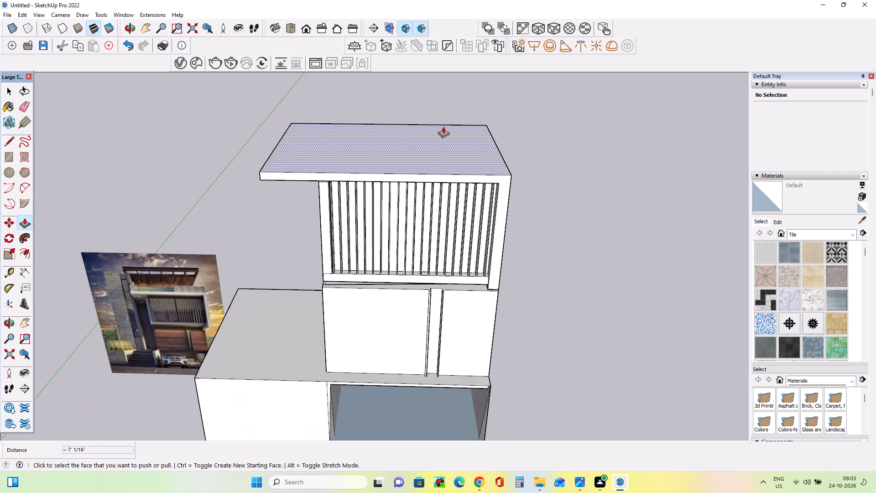
middle_drag(442, 135, 452, 114)
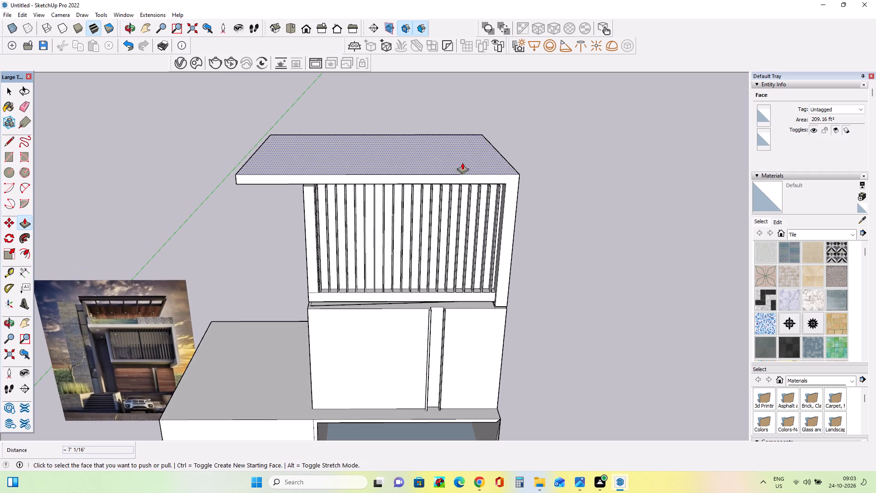
middle_drag(463, 163, 614, 95)
scroll(487, 180, down, 3)
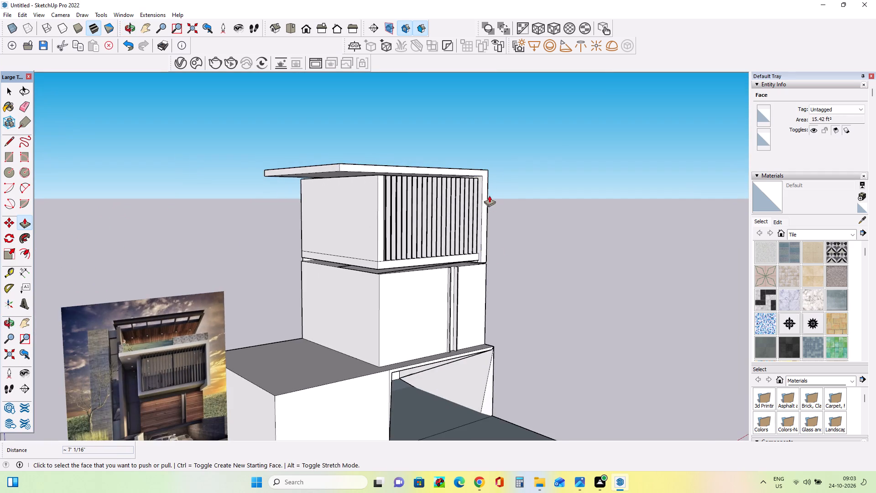
middle_drag(500, 252, 511, 264)
scroll(205, 423, up, 5)
scroll(199, 362, down, 1)
scroll(199, 362, up, 10)
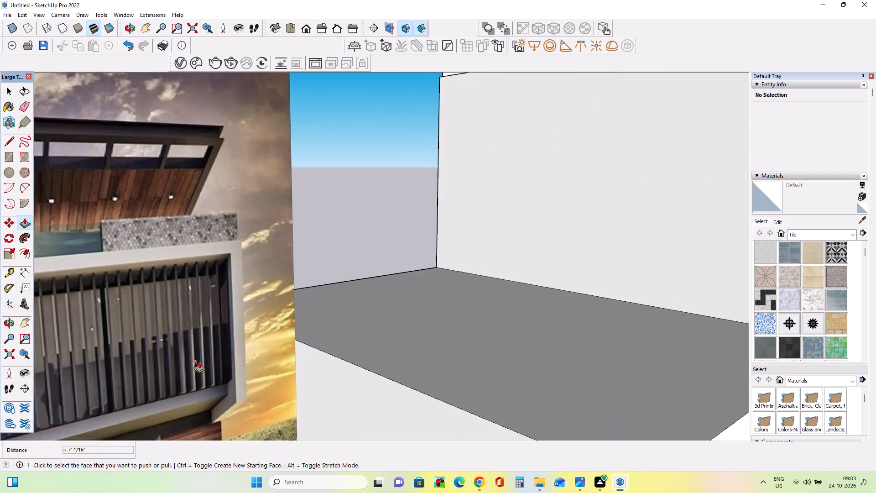
scroll(199, 362, up, 2)
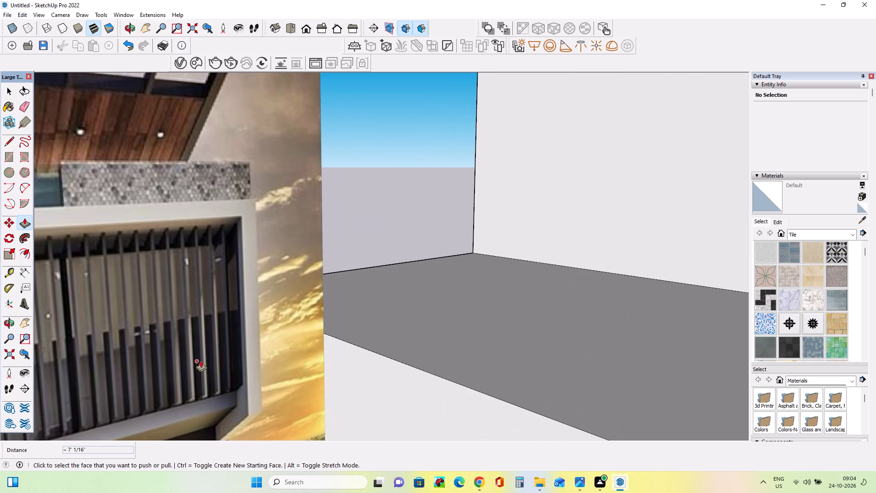
scroll(201, 361, down, 5)
scroll(149, 341, down, 8)
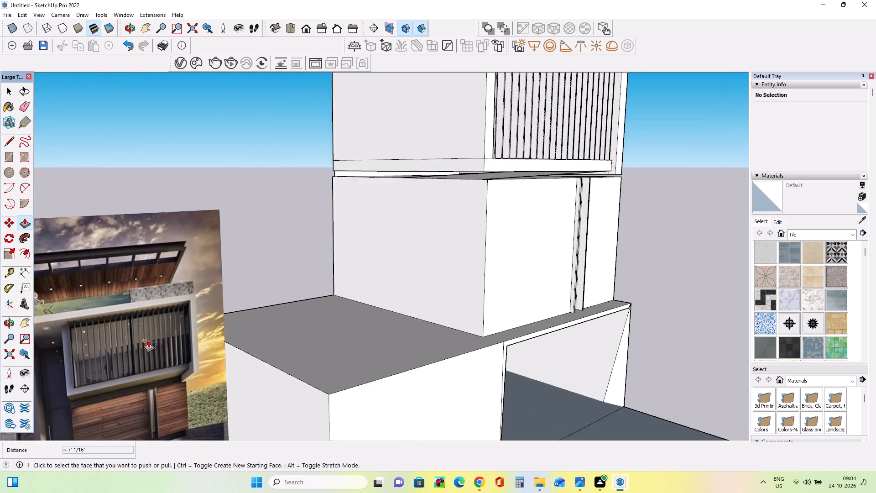
scroll(148, 341, down, 10)
middle_drag(453, 314, 433, 359)
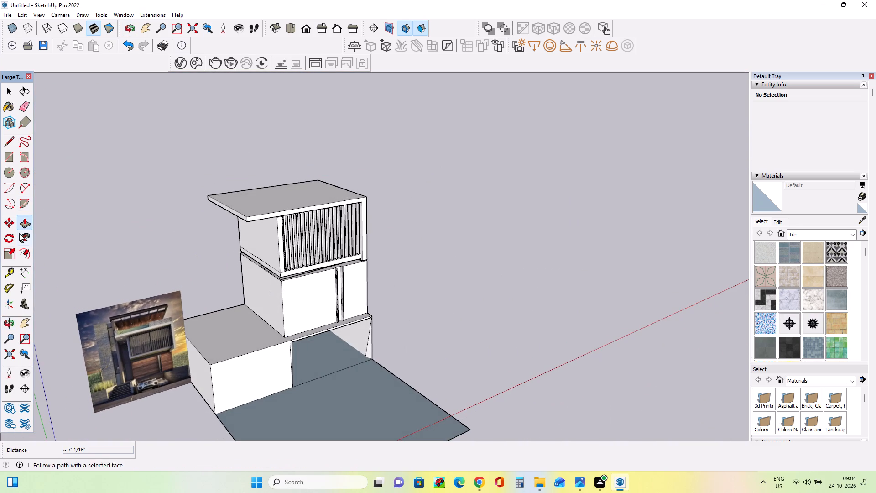
Push/Pull the front face of the roof slab and end wall outward about 7 1/8" beyond the slats.
click(23, 220)
scroll(331, 208, up, 9)
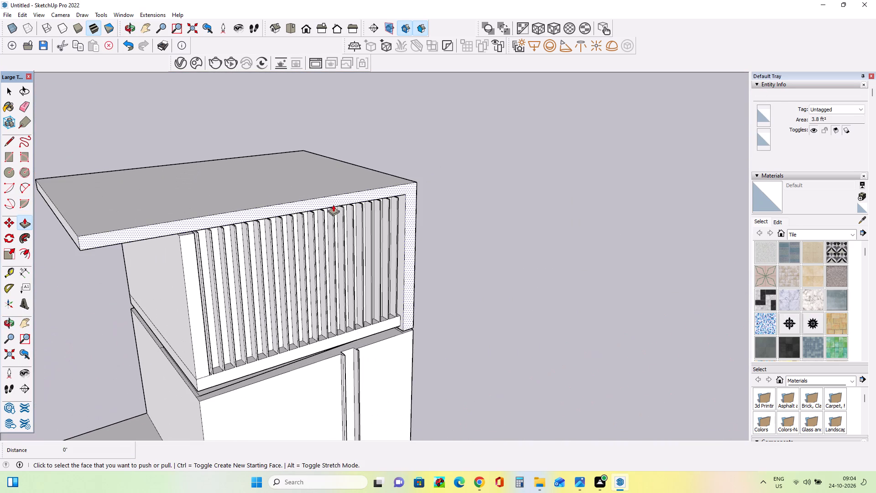
drag(335, 201, 340, 204)
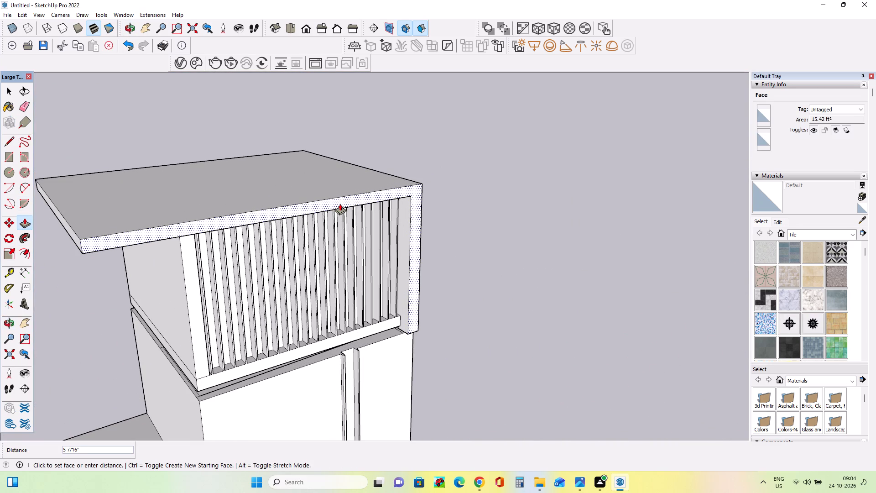
drag(340, 204, 341, 206)
Study the reference image's rooftop parapet, timber canopy and balcony frame and compare them with the model's roof and massing.
middle_drag(447, 274, 393, 283)
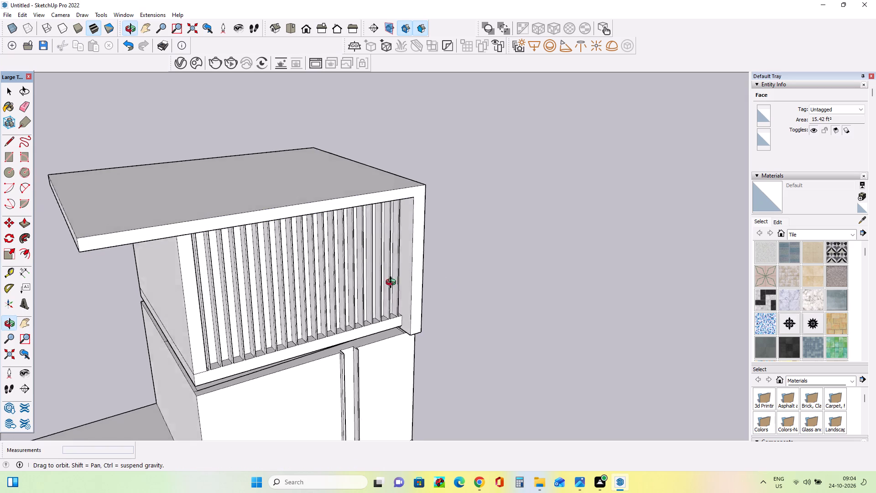
middle_drag(393, 283, 344, 255)
scroll(344, 255, down, 2)
scroll(409, 261, down, 5)
middle_drag(363, 354, 360, 331)
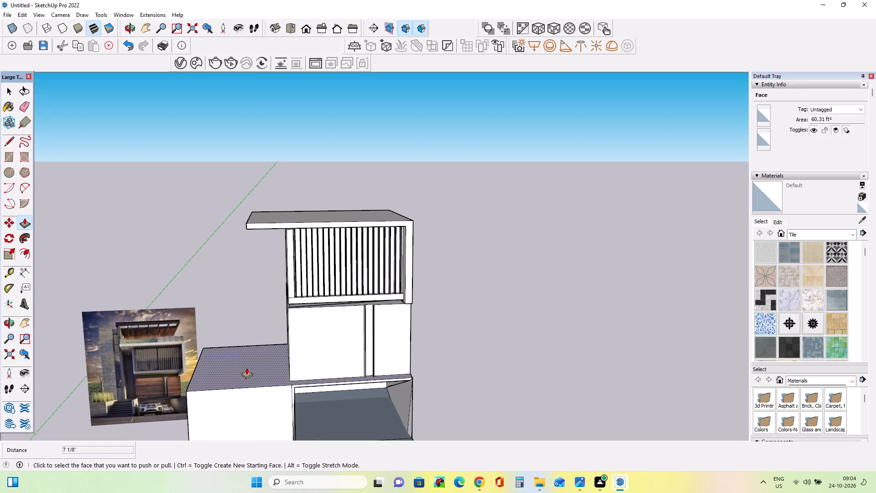
scroll(213, 337, up, 4)
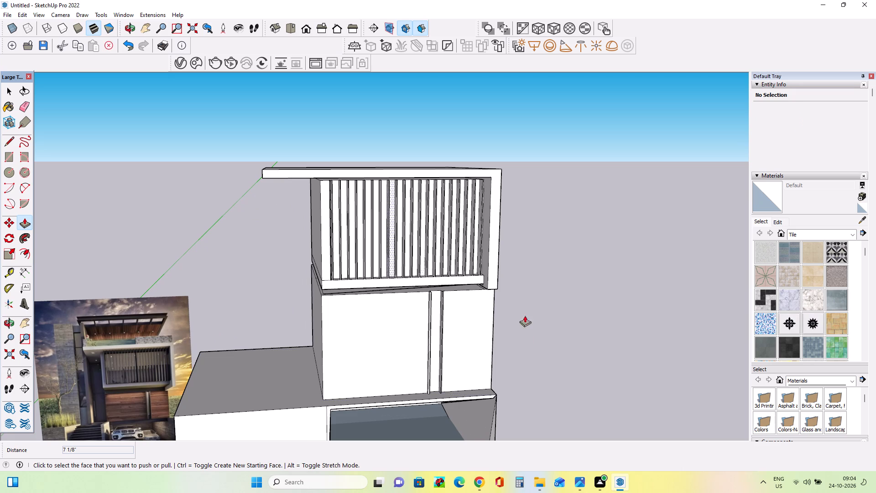
middle_drag(502, 297, 448, 341)
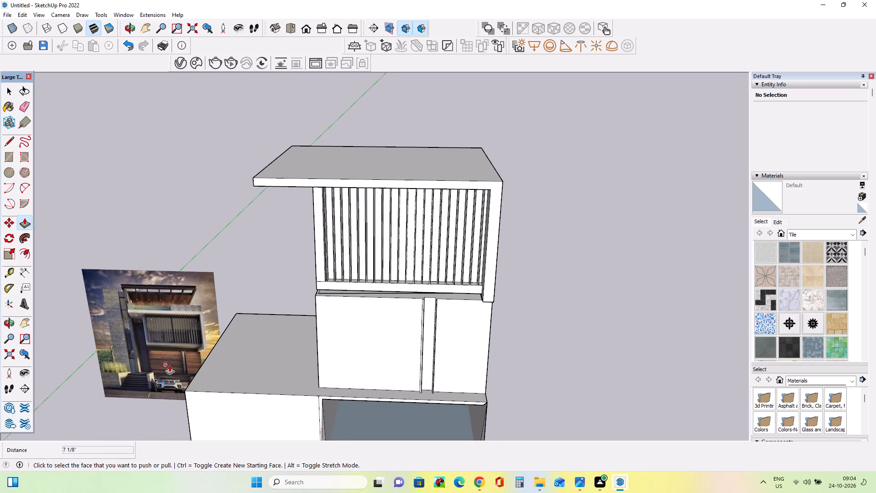
scroll(145, 333, up, 3)
scroll(145, 333, down, 1)
scroll(145, 333, up, 3)
scroll(208, 335, down, 1)
scroll(208, 335, up, 7)
scroll(209, 273, up, 5)
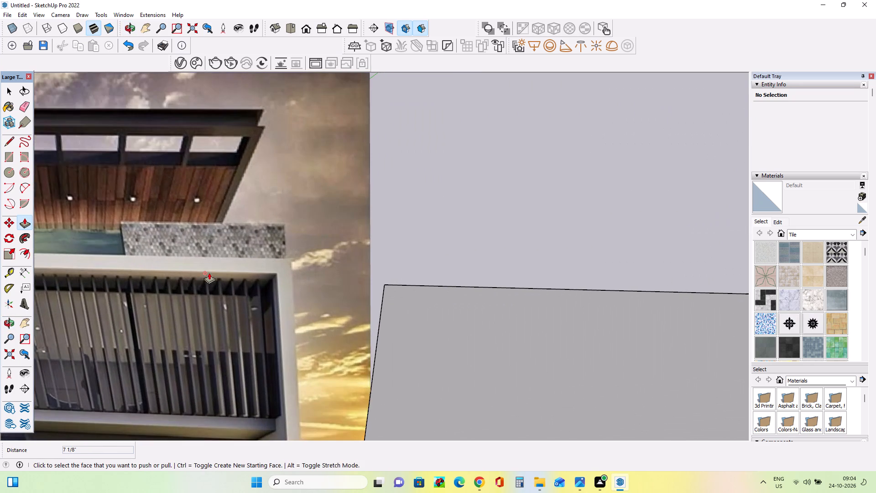
scroll(209, 273, down, 3)
scroll(209, 273, up, 1)
scroll(209, 273, down, 10)
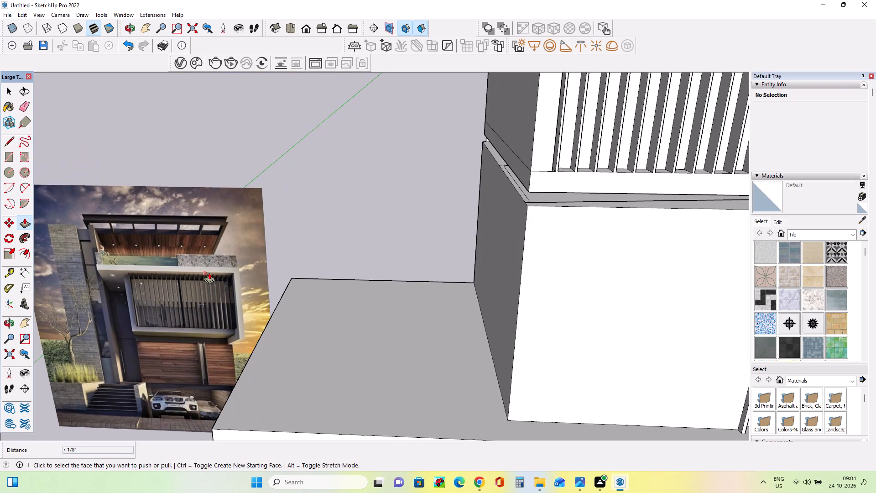
scroll(216, 238, up, 9)
middle_drag(278, 270, 280, 274)
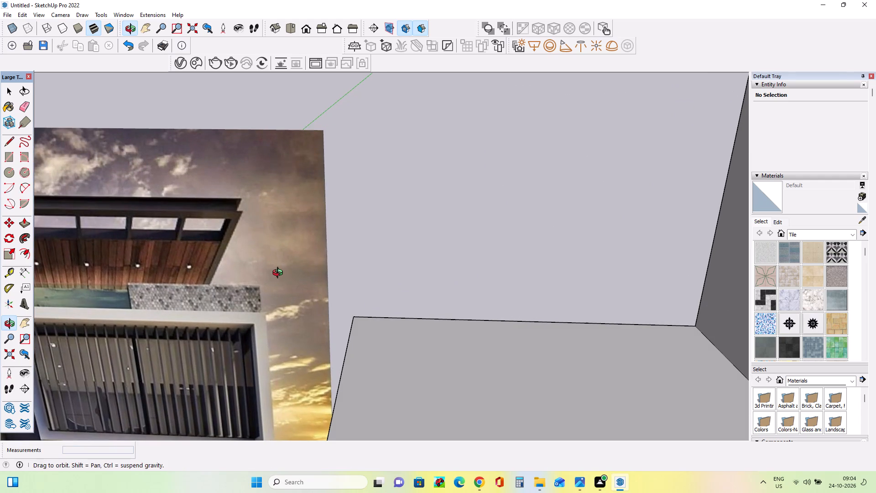
middle_drag(280, 274, 324, 265)
scroll(327, 264, down, 2)
scroll(76, 246, up, 3)
middle_drag(123, 254, 143, 215)
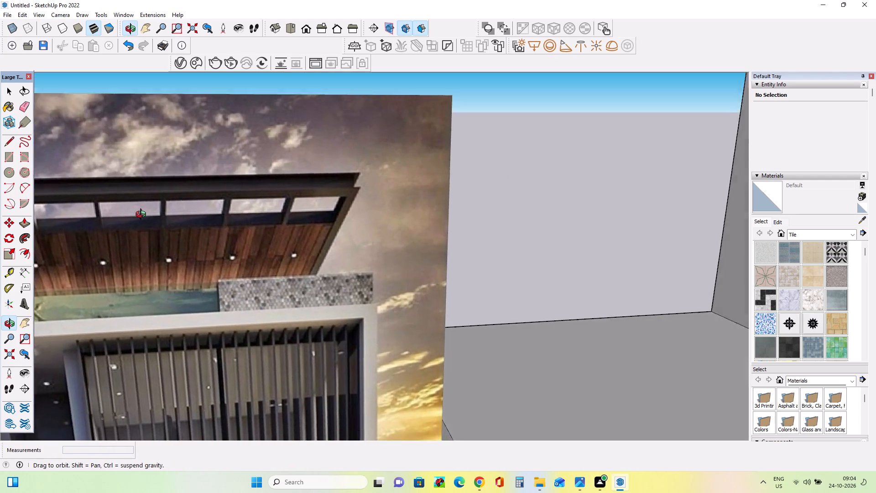
middle_drag(143, 215, 155, 201)
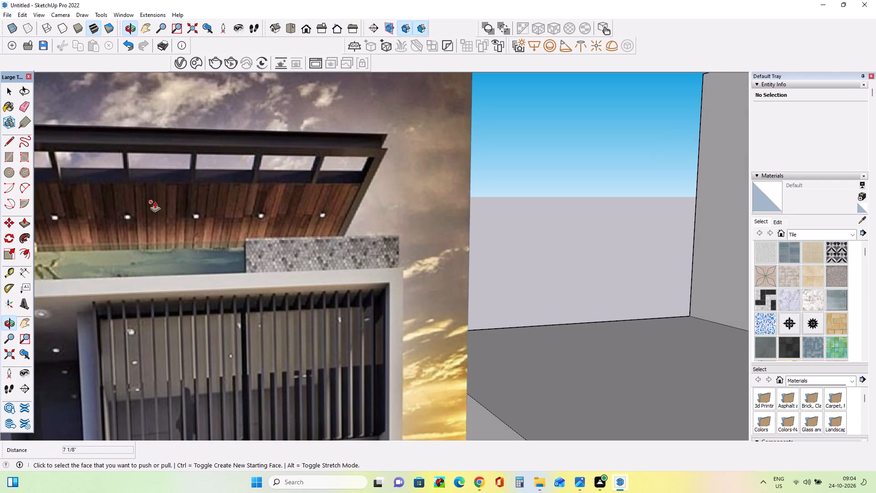
scroll(155, 201, down, 14)
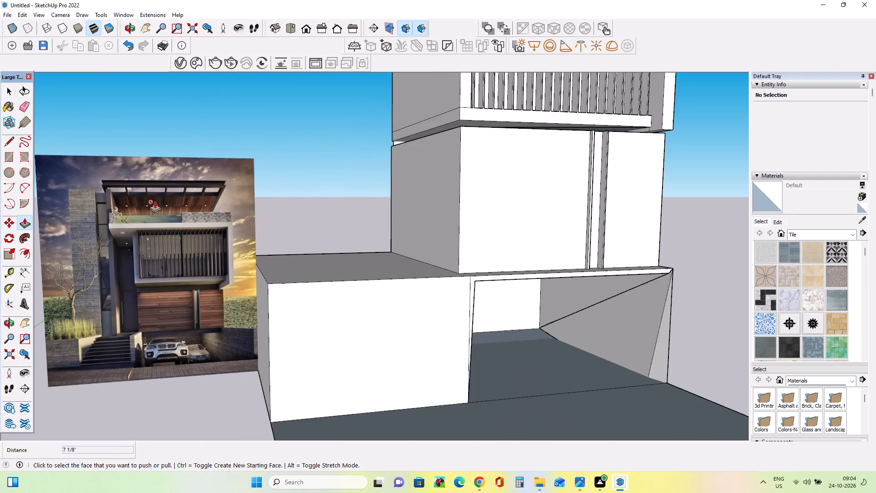
scroll(155, 201, down, 4)
middle_drag(304, 253, 209, 288)
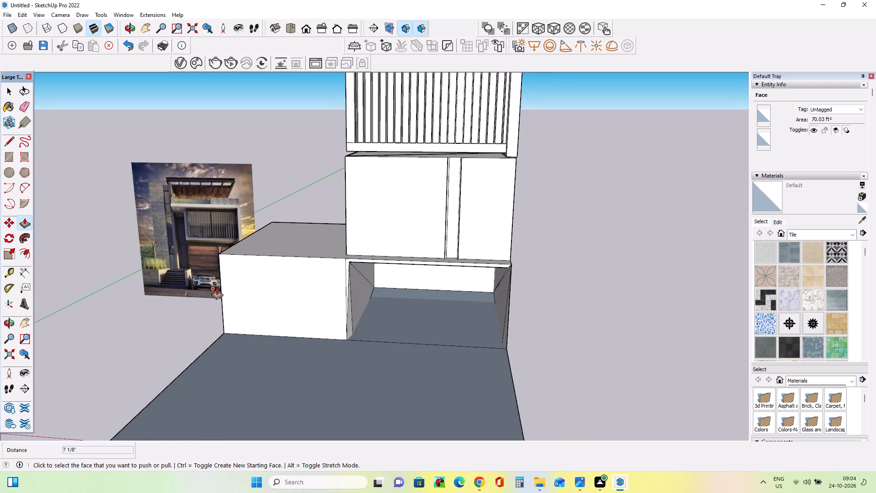
scroll(217, 288, down, 4)
middle_drag(309, 275, 344, 328)
scroll(169, 258, up, 8)
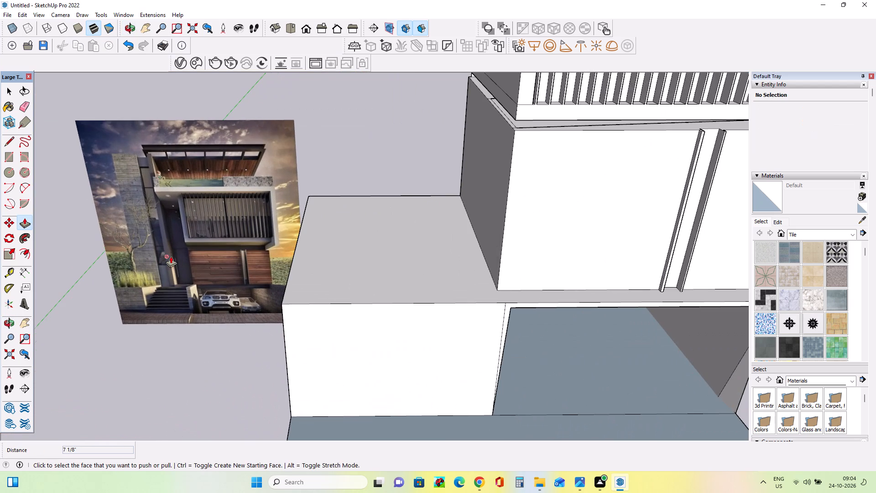
scroll(181, 228, down, 15)
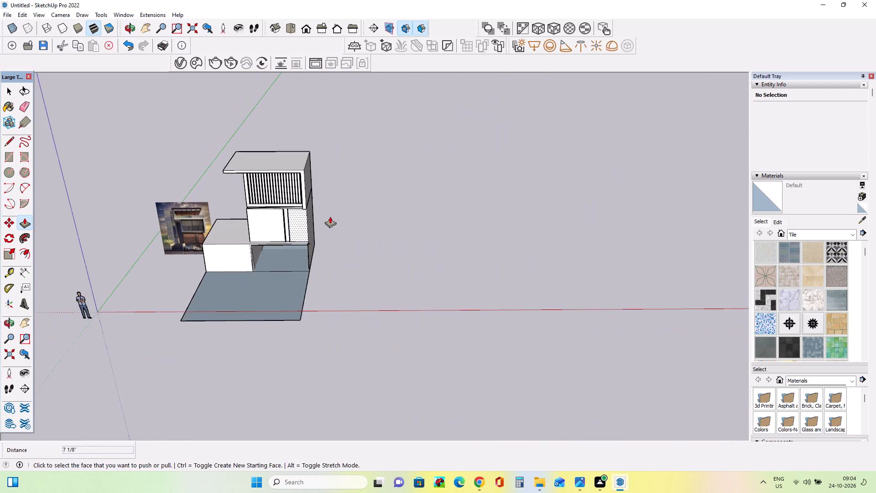
middle_drag(339, 233, 350, 262)
Draw a narrow rectangle about 16' 7" long across the top of the roof slab, near and parallel to its front edge.
click(13, 159)
middle_drag(349, 184, 365, 215)
scroll(229, 176, up, 9)
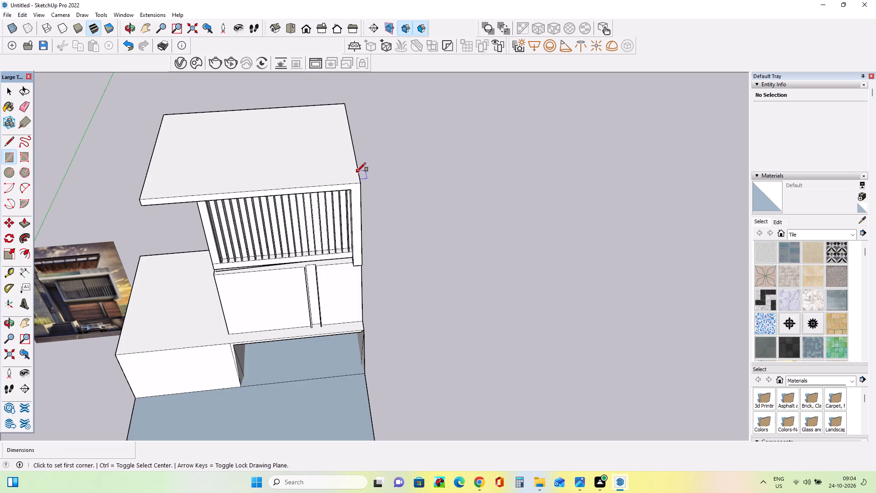
click(357, 172)
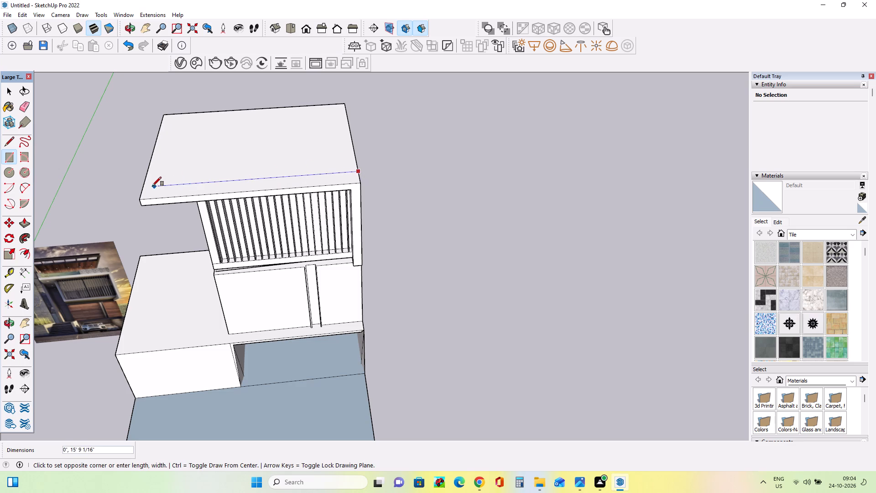
scroll(143, 184, up, 3)
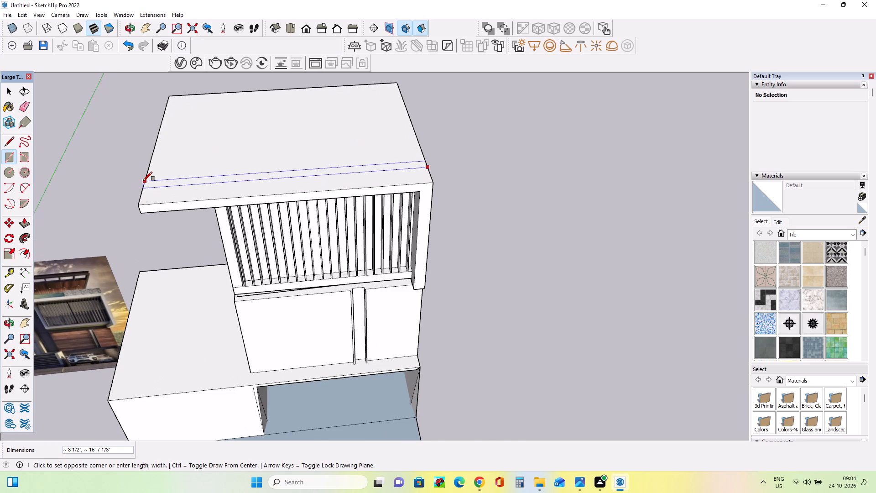
scroll(143, 181, up, 4)
click(143, 186)
Compare the strip outlined on the roof slab with the rooftop parapet in the reference image.
scroll(415, 202, down, 7)
middle_drag(272, 306, 260, 266)
scroll(196, 312, up, 8)
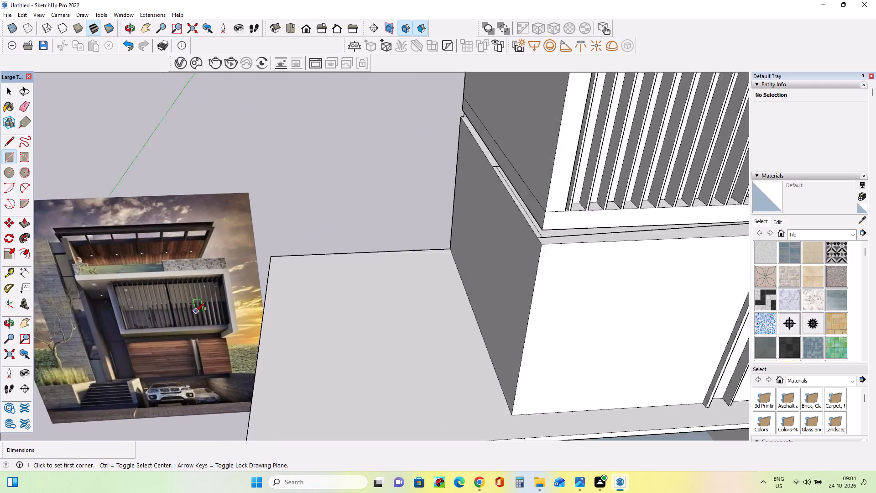
scroll(196, 311, up, 6)
scroll(196, 310, down, 16)
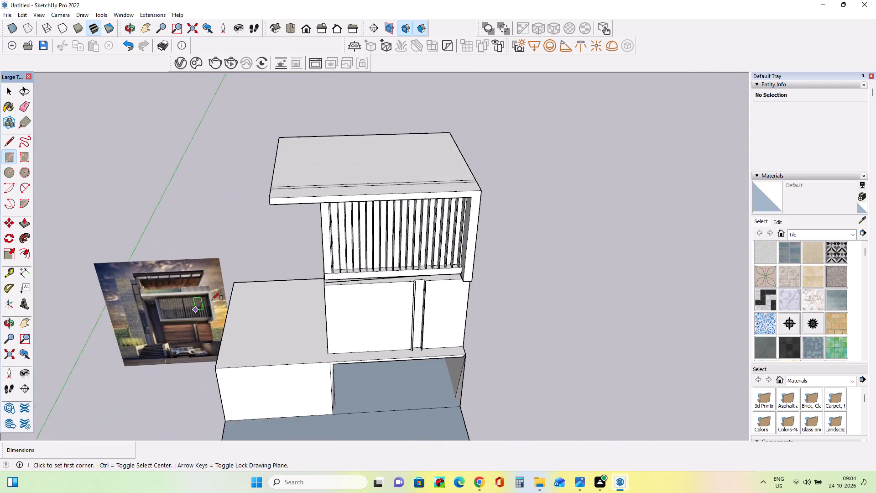
Push/Pull the narrow strip on the roof slab upward about 2' 3 5/16" into a rooftop parapet wall.
middle_drag(429, 202, 442, 232)
scroll(343, 206, up, 4)
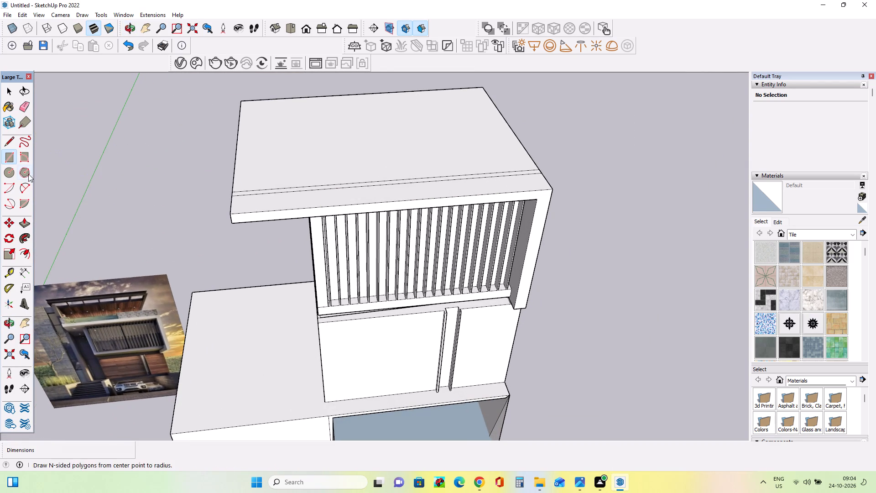
click(23, 219)
scroll(232, 202, up, 5)
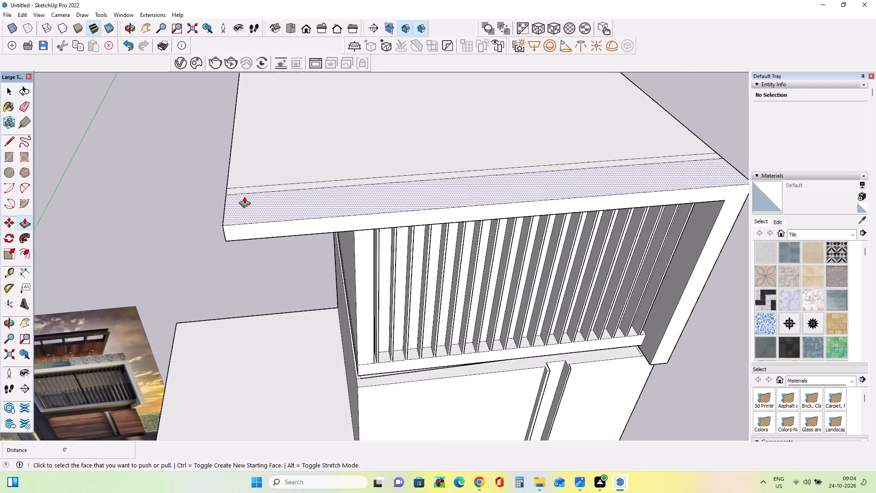
drag(252, 187, 270, 118)
scroll(271, 121, down, 7)
scroll(273, 123, up, 1)
scroll(273, 123, down, 5)
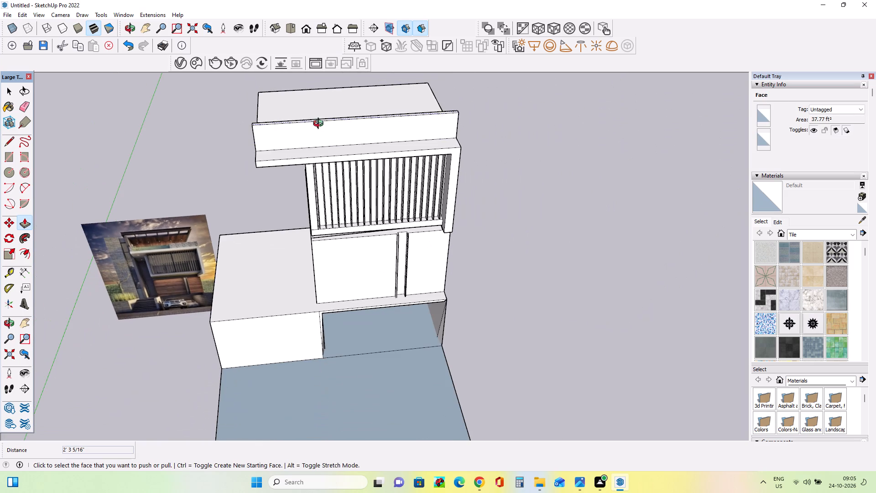
Push/Pull the parapet's narrow top face upward a few inches to make the wall taller.
middle_drag(320, 125, 368, 188)
scroll(268, 142, up, 6)
drag(288, 163, 287, 160)
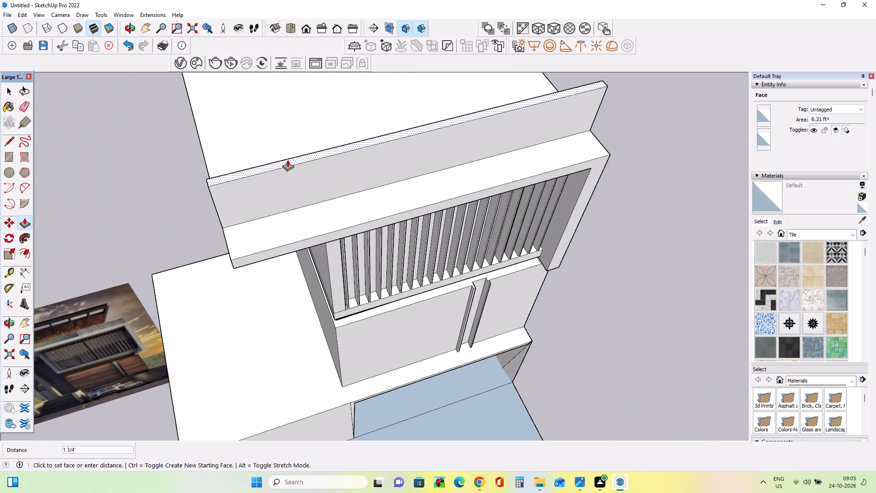
drag(287, 160, 287, 154)
Push/Pull the parapet's front face outward, closer to the roof slab's front edge.
middle_drag(262, 208, 600, 154)
middle_drag(469, 215, 368, 215)
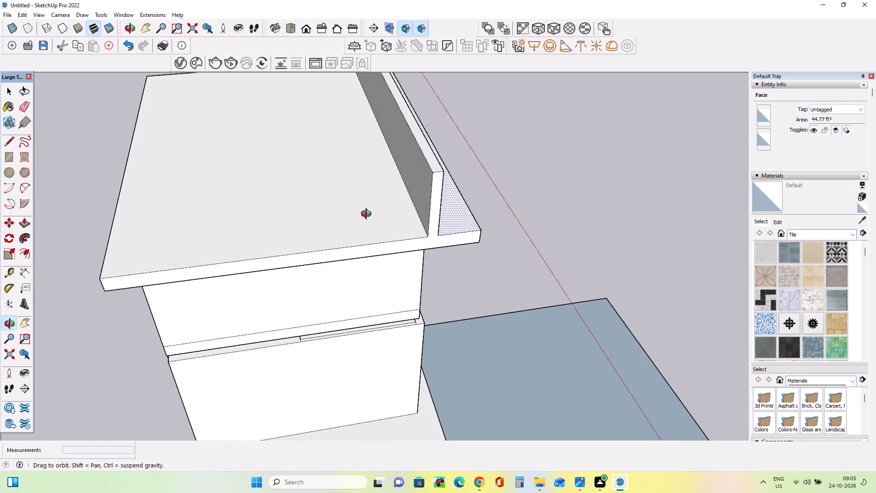
middle_drag(368, 215, 257, 222)
drag(280, 189, 291, 198)
Push/Pull the parapet's rear face about 9 7/8" toward the front to thin the wall.
middle_drag(214, 217, 564, 232)
drag(531, 173, 535, 168)
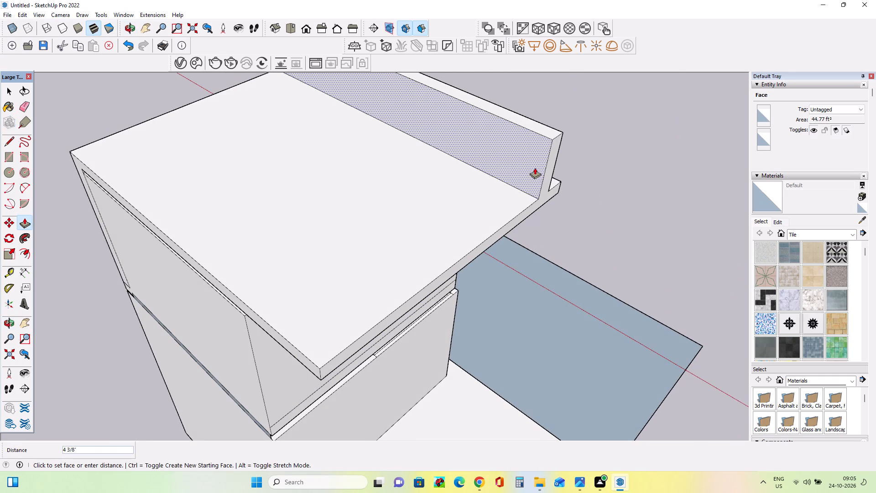
drag(535, 168, 541, 163)
Compare the model's front parapet and roof slab with the rooftop pool edge and tiled parapet in the reference image.
middle_drag(592, 227, 103, 247)
scroll(100, 246, down, 2)
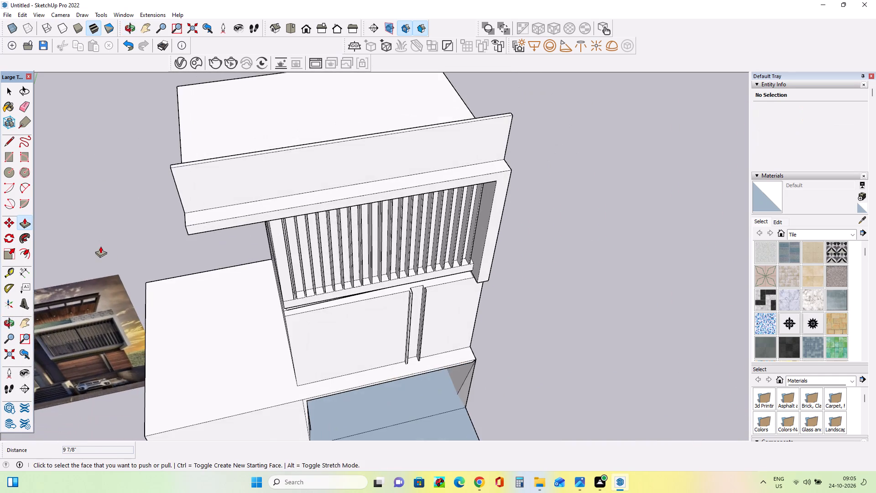
middle_drag(473, 205, 387, 201)
scroll(382, 204, down, 4)
scroll(453, 176, down, 4)
middle_drag(379, 197, 422, 121)
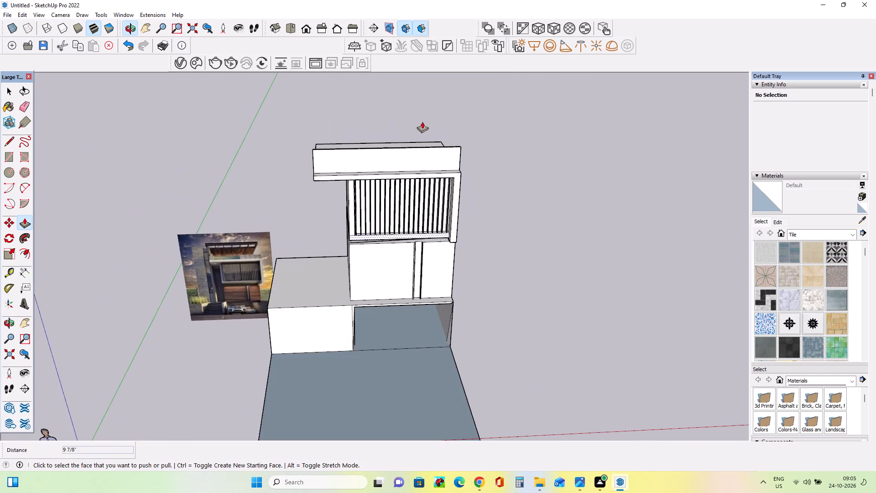
scroll(305, 182, up, 8)
middle_drag(302, 193, 310, 203)
scroll(308, 214, down, 1)
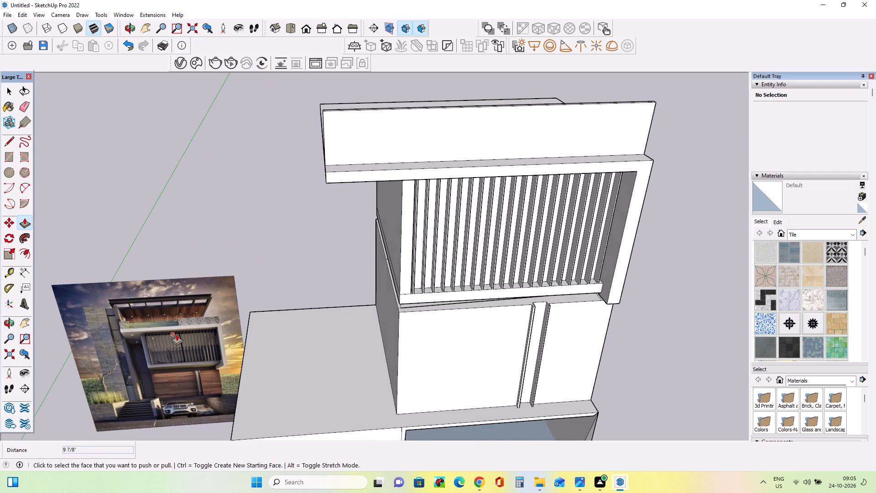
scroll(174, 306, up, 9)
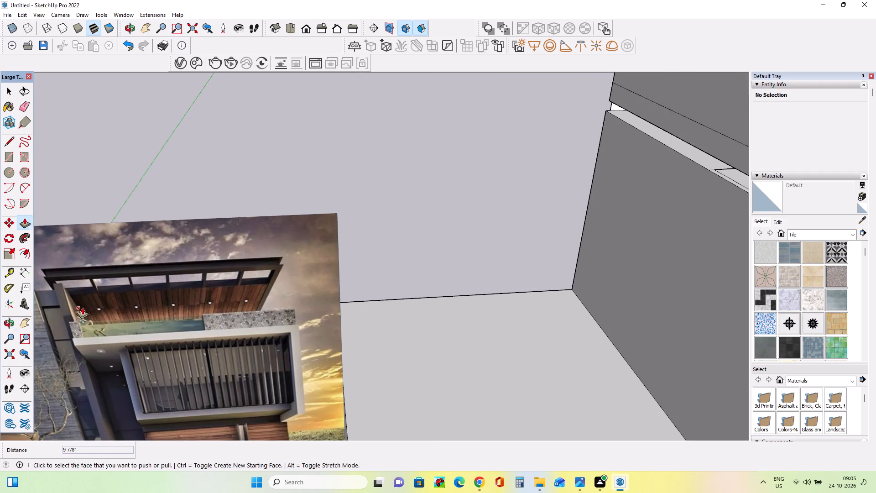
middle_drag(84, 305, 182, 225)
scroll(182, 225, down, 10)
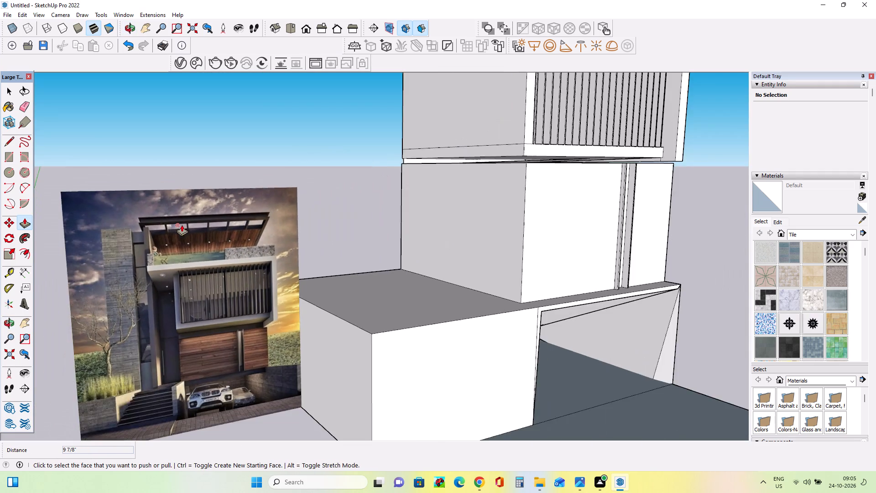
middle_drag(452, 285, 426, 320)
scroll(438, 315, down, 6)
middle_drag(408, 307, 313, 246)
Study the reference image's recessed entrance side and roof overhang, and compare them with the model's massing.
scroll(396, 159, up, 5)
scroll(198, 397, up, 7)
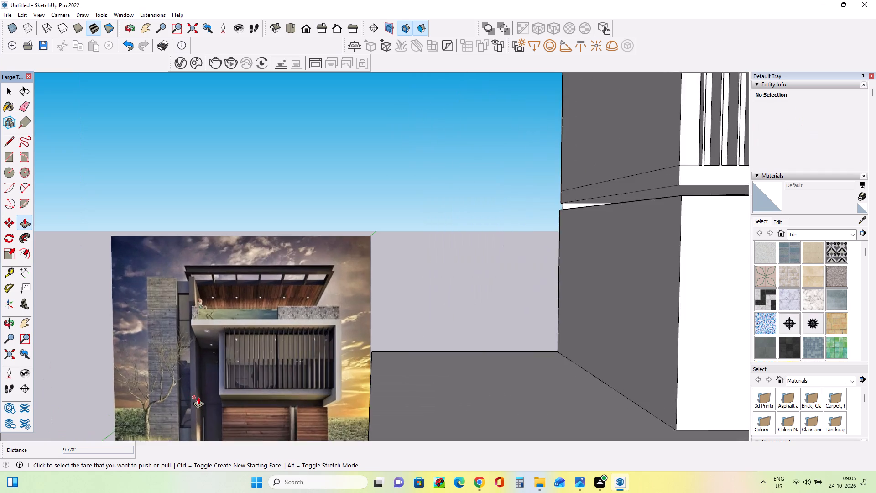
scroll(198, 397, up, 2)
middle_drag(229, 341, 277, 306)
scroll(241, 301, down, 9)
middle_drag(240, 300, 202, 329)
scroll(156, 333, down, 4)
scroll(275, 321, down, 5)
middle_drag(365, 334, 380, 363)
scroll(380, 358, down, 1)
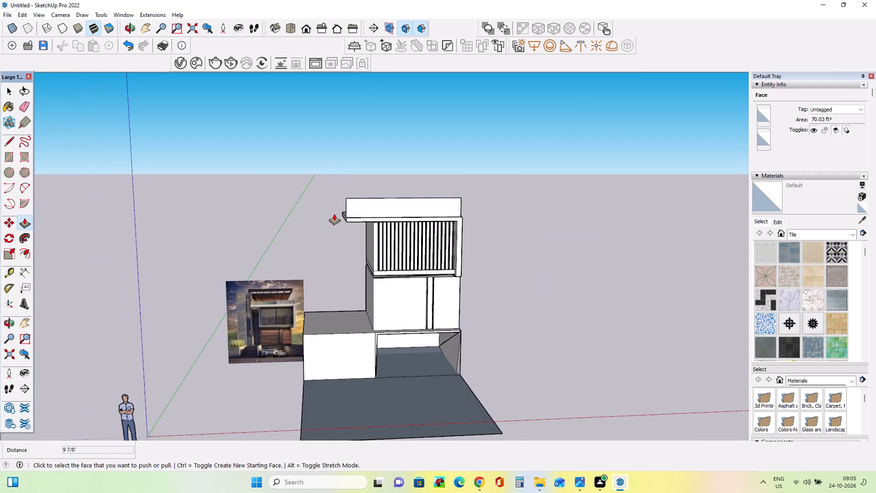
scroll(329, 198, up, 5)
middle_drag(334, 209, 347, 263)
scroll(230, 353, up, 3)
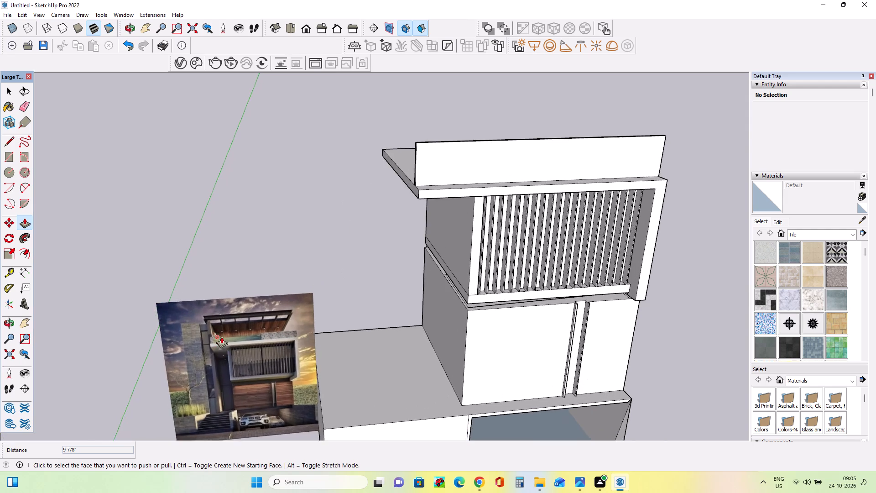
Examine the reference image's rooftop pool, patterned stone parapet and timber canopy against the model's upper floor.
scroll(221, 336, up, 14)
middle_drag(231, 338, 250, 309)
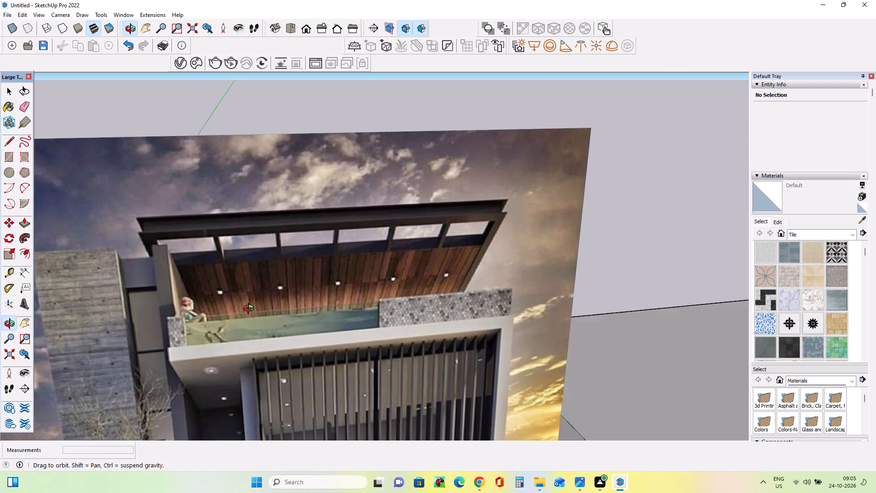
middle_drag(250, 309, 252, 304)
scroll(253, 297, down, 14)
scroll(262, 390, up, 5)
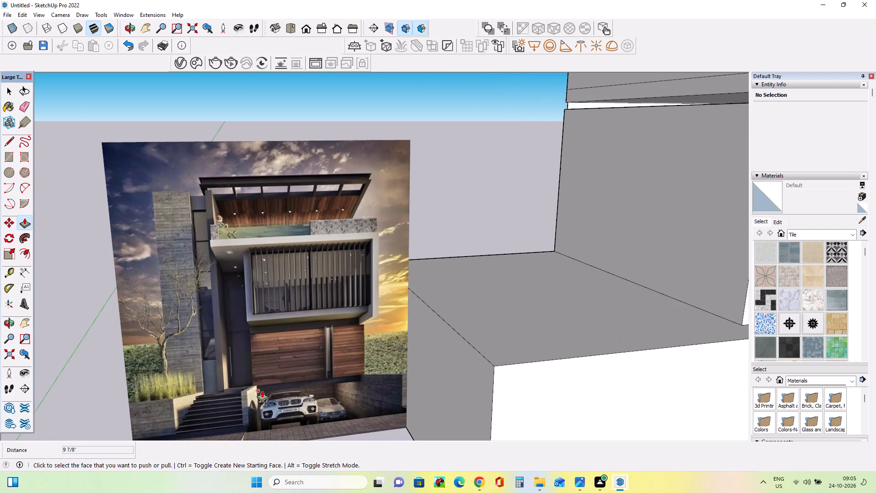
scroll(228, 379, down, 9)
middle_drag(382, 370, 360, 373)
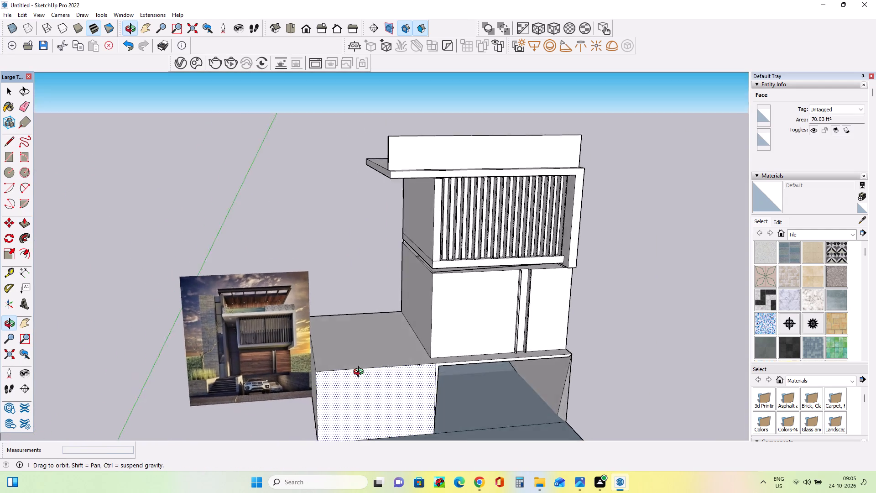
middle_drag(360, 373, 471, 305)
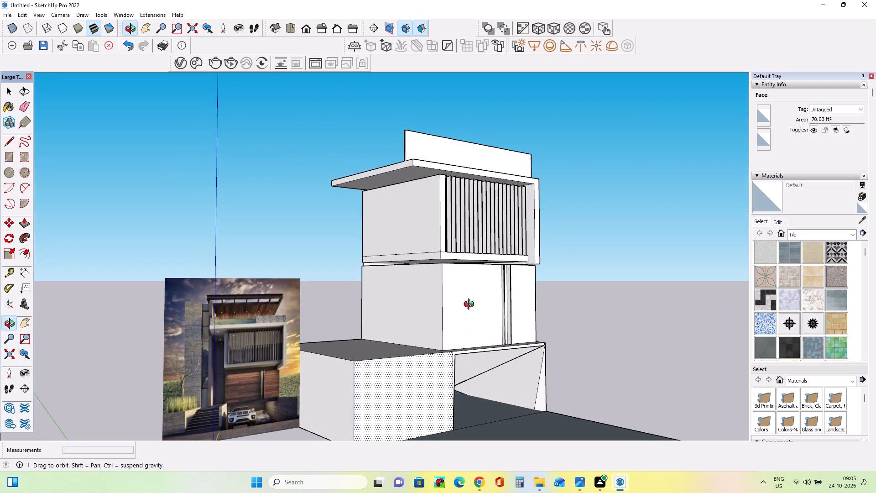
middle_drag(471, 305, 471, 305)
scroll(212, 313, up, 3)
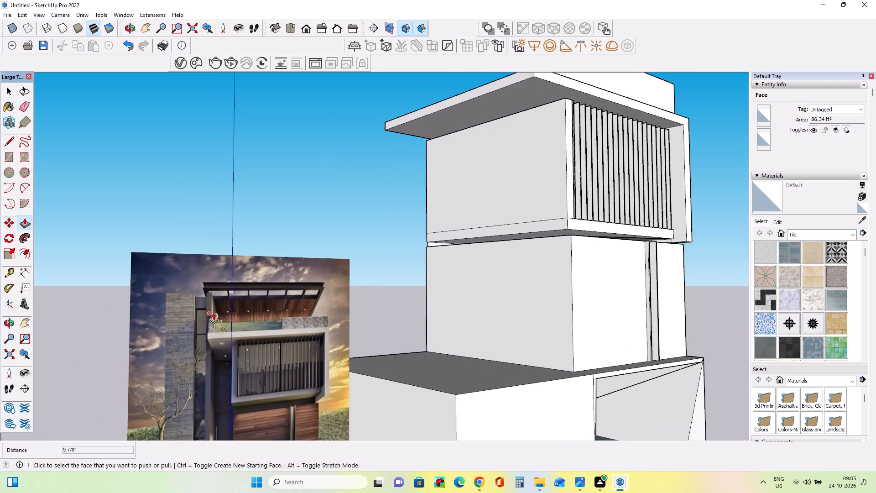
scroll(213, 313, up, 12)
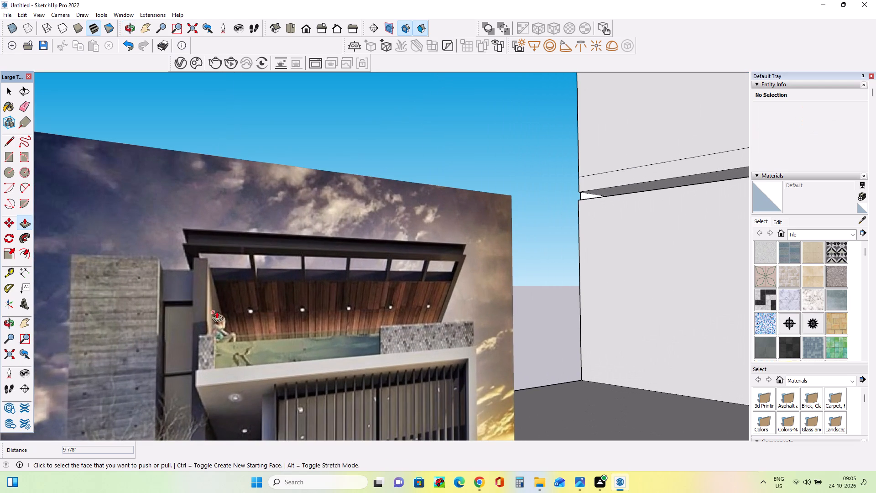
scroll(223, 310, down, 5)
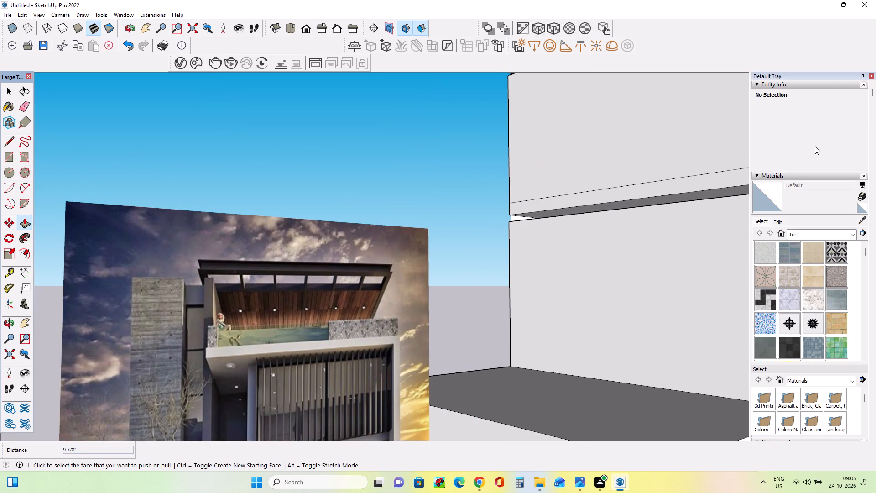
scroll(324, 347, down, 4)
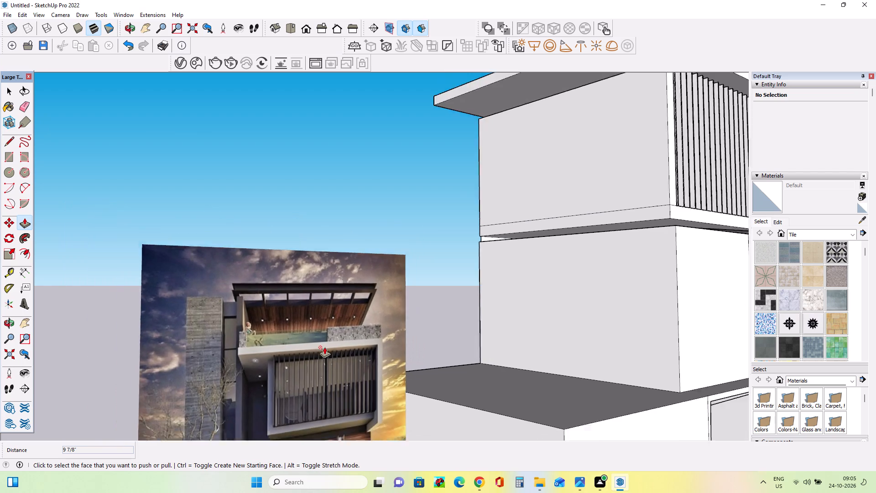
scroll(324, 347, down, 6)
Compare the overhanging end of the model's roof slab and parapet with the pool corner in the reference image.
middle_drag(456, 306, 362, 300)
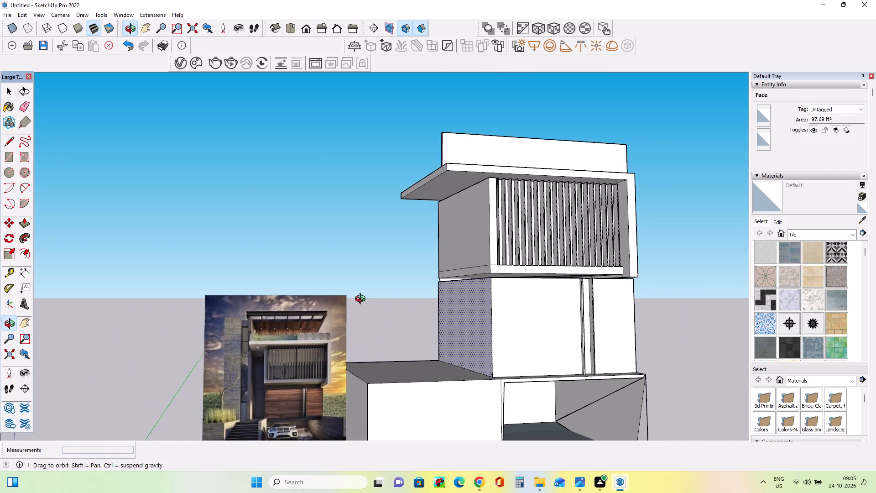
middle_drag(362, 300, 345, 340)
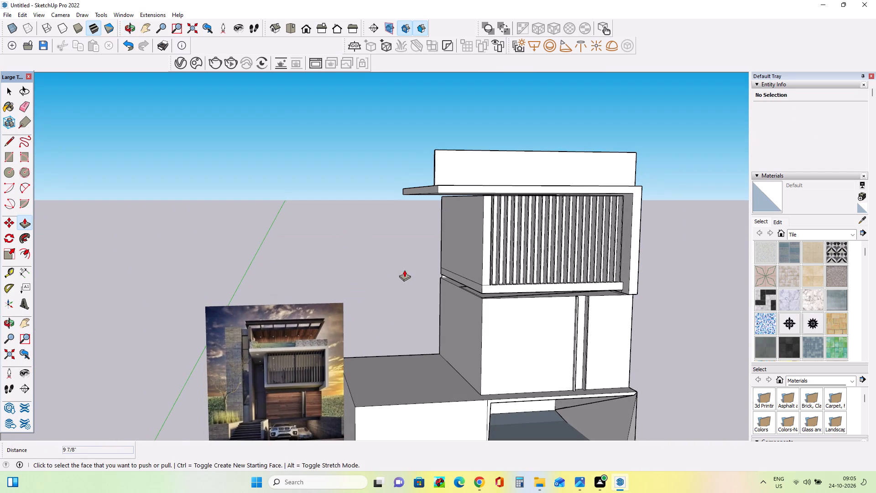
middle_drag(407, 280, 432, 346)
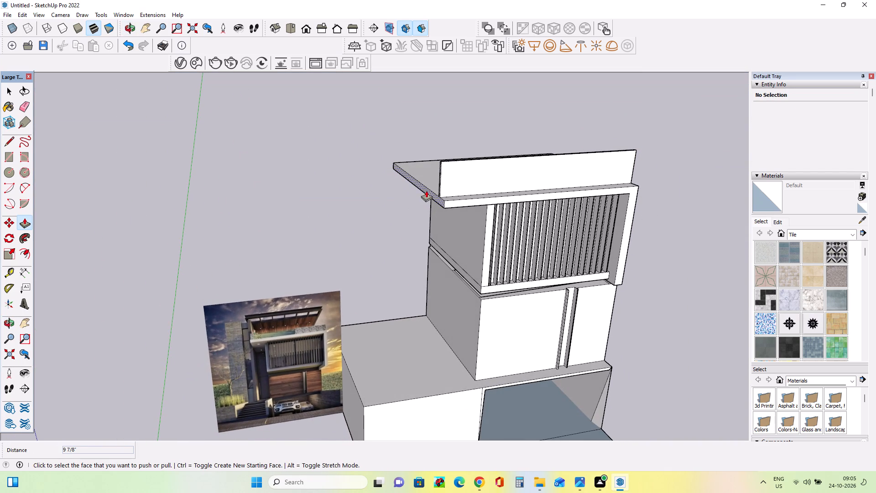
middle_drag(431, 195, 415, 161)
middle_drag(442, 197, 425, 206)
scroll(258, 335, up, 7)
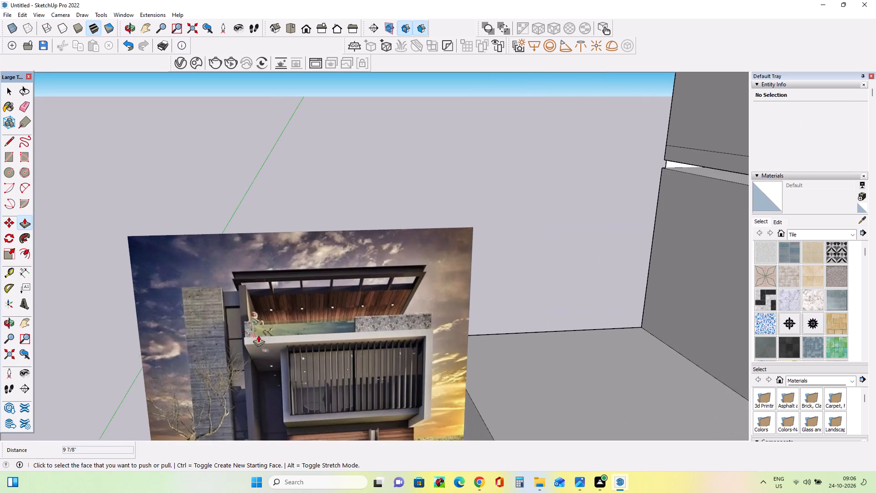
scroll(258, 335, up, 3)
middle_drag(265, 335, 300, 325)
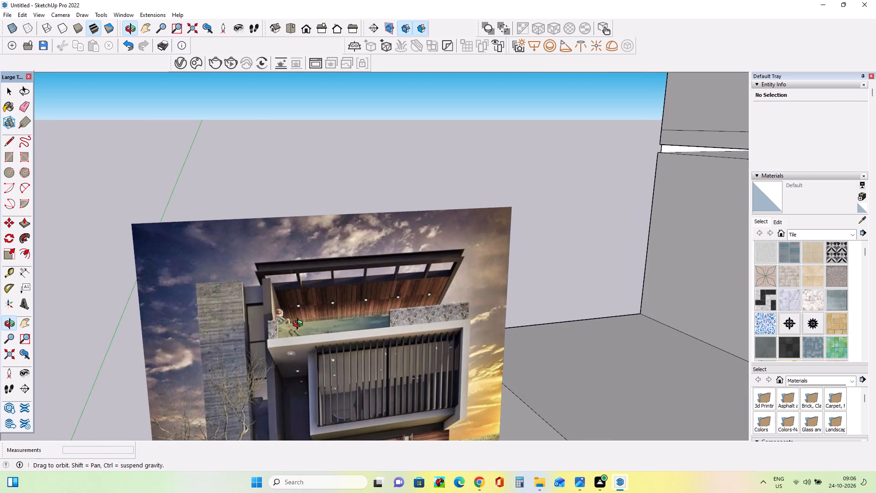
middle_drag(300, 325, 254, 341)
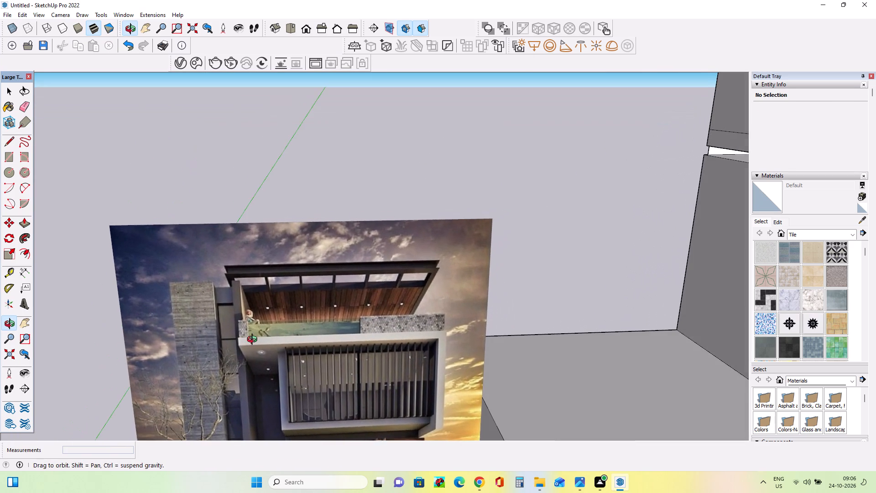
middle_drag(254, 341, 226, 337)
middle_drag(455, 289, 336, 304)
scroll(323, 301, down, 4)
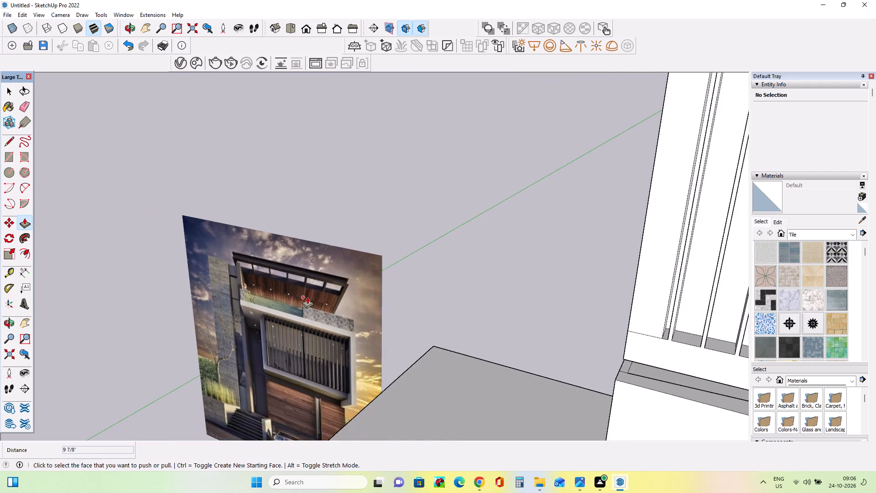
scroll(307, 297, down, 10)
middle_drag(498, 280, 617, 240)
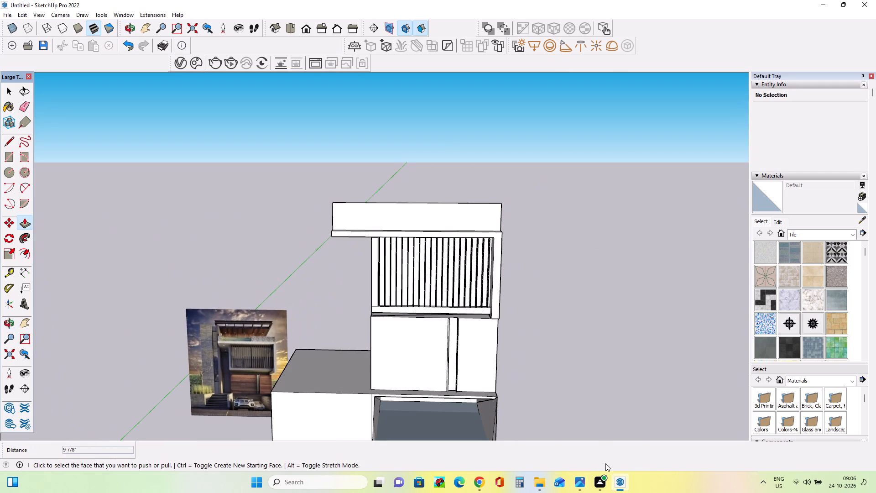
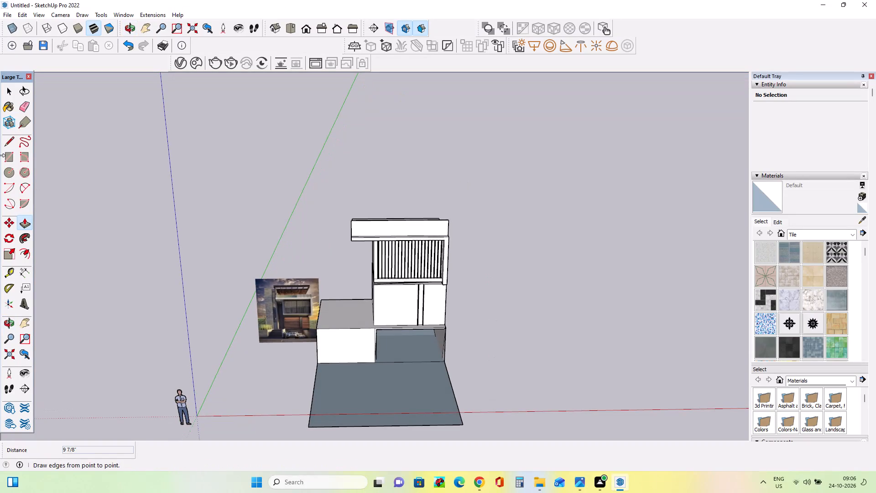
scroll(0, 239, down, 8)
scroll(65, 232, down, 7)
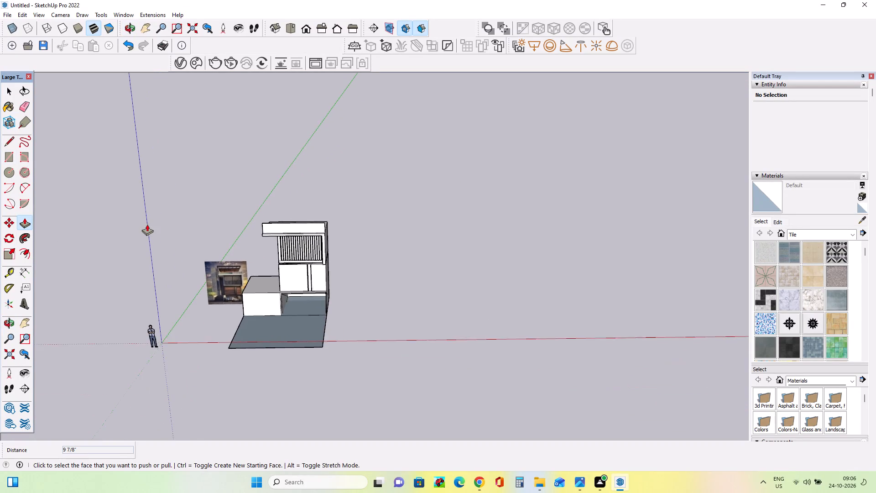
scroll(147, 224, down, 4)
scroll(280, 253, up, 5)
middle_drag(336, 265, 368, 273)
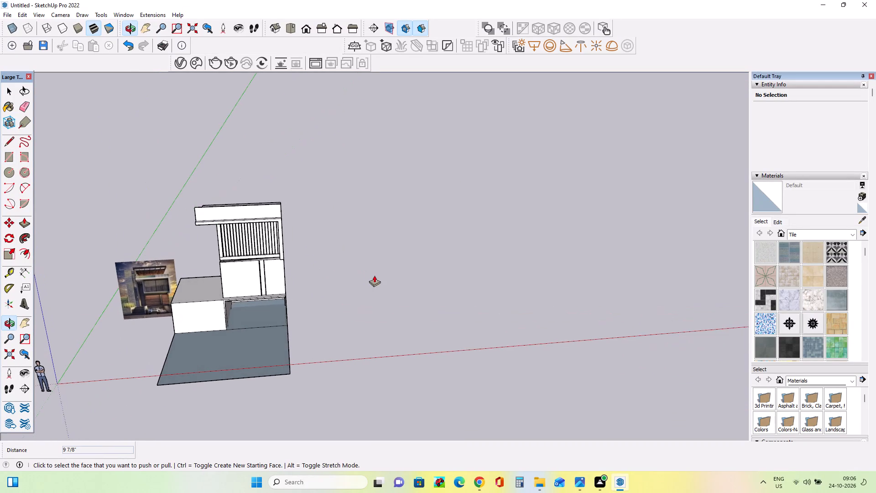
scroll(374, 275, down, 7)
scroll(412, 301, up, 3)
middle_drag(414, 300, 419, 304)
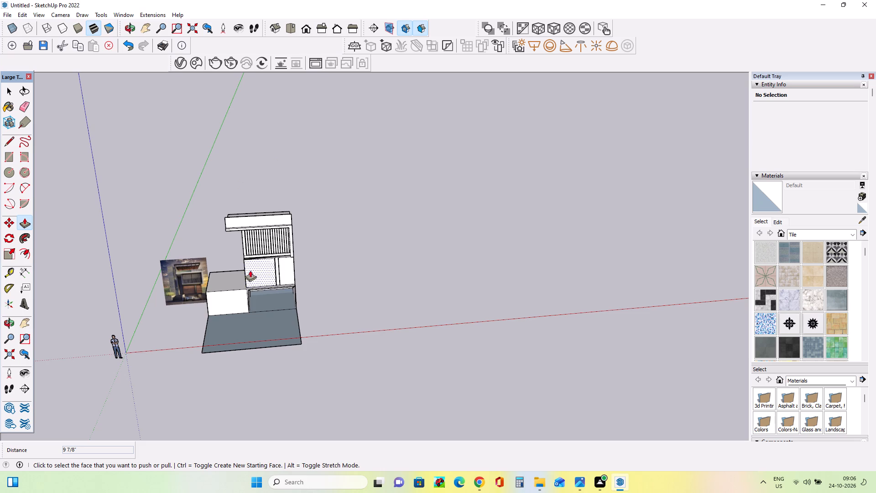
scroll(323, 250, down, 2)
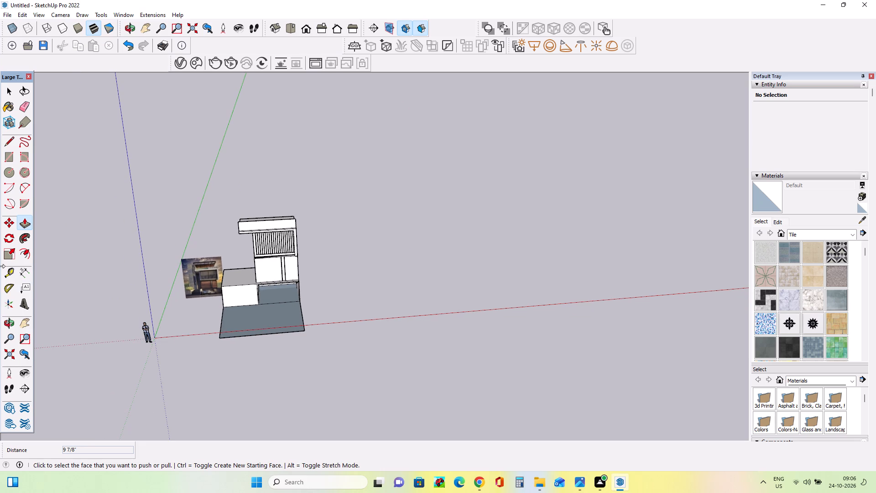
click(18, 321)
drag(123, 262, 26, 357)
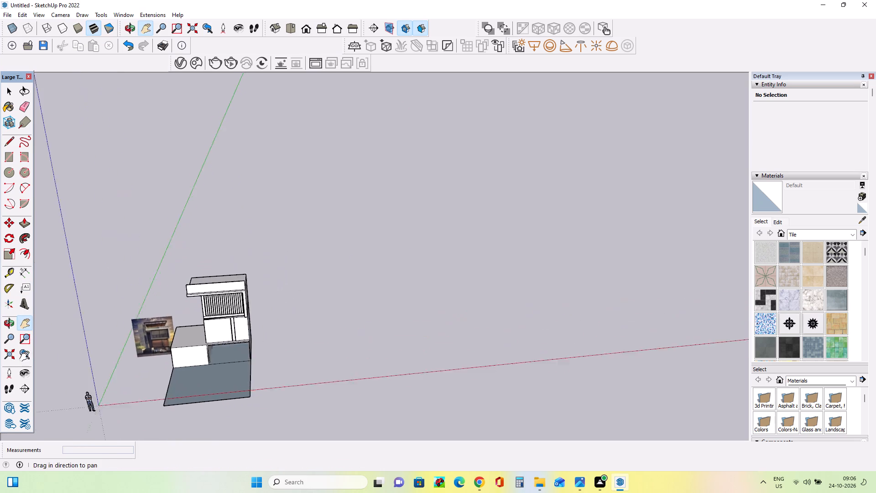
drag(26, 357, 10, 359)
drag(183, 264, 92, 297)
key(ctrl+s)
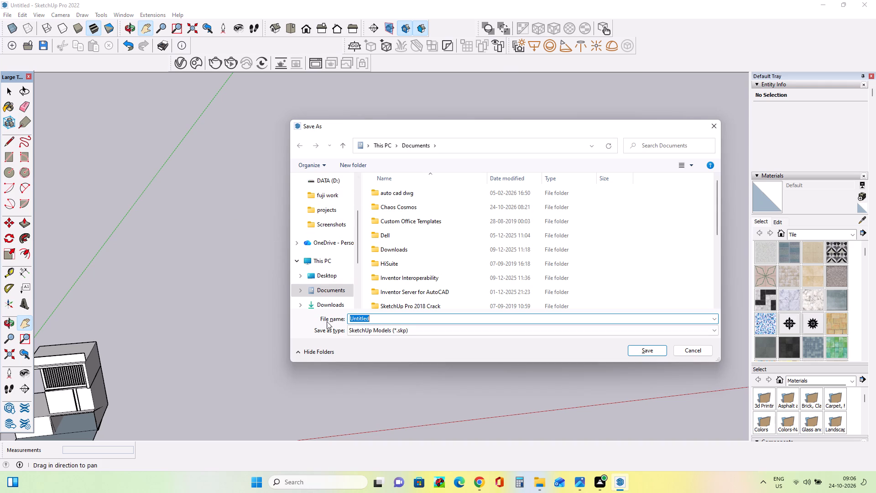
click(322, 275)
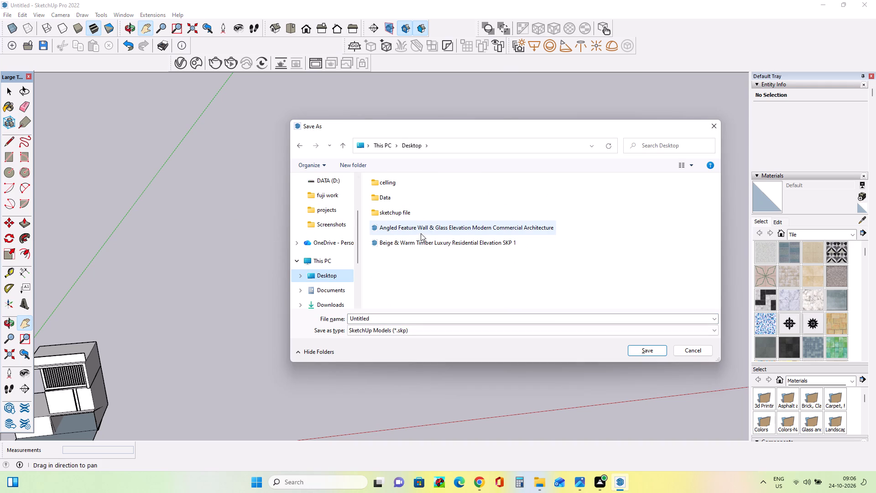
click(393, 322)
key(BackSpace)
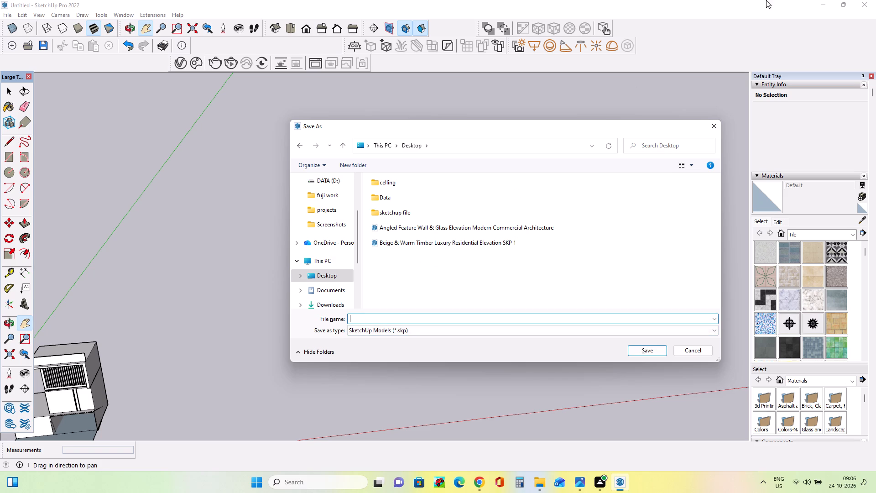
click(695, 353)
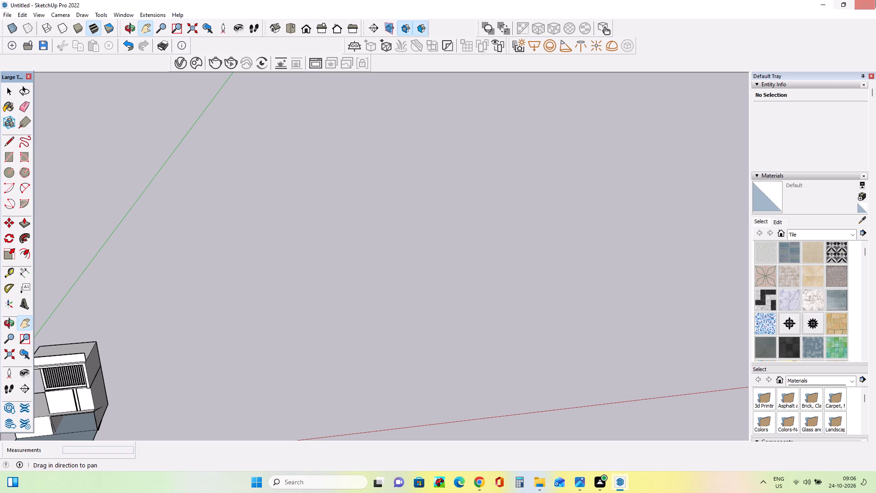
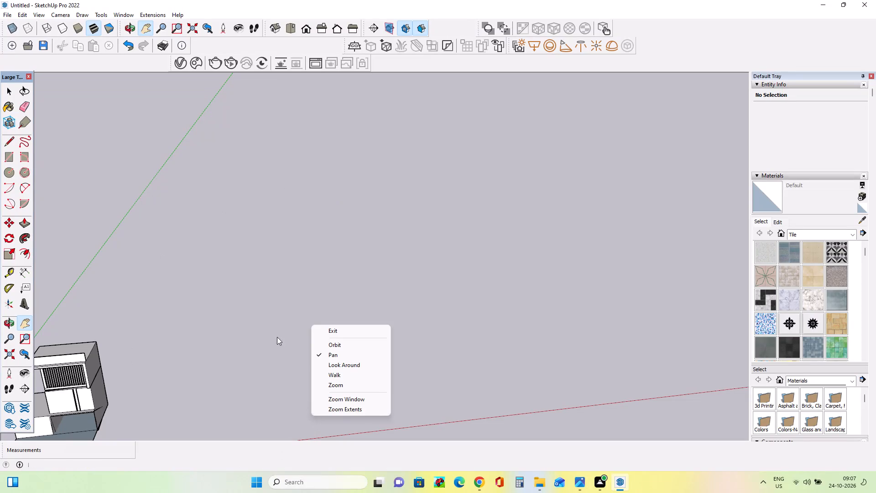
Start saving the untitled model and choose the Desktop as the save location.
click(293, 259)
key(ctrl+s)
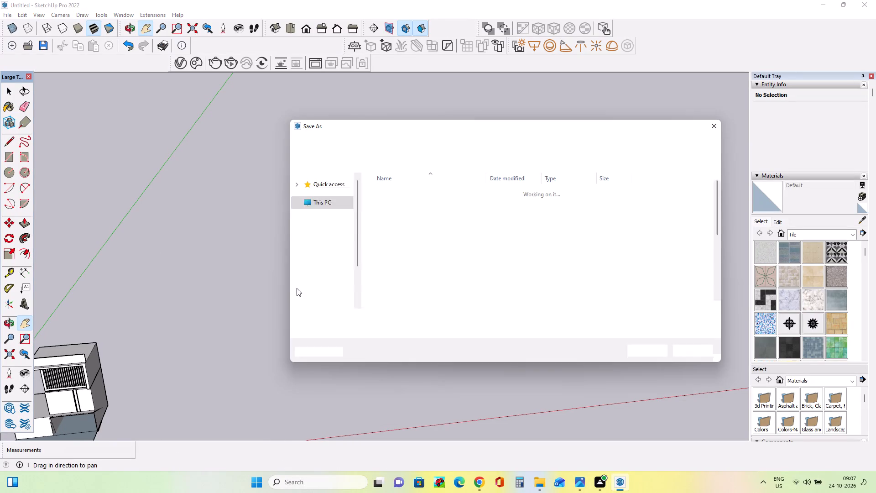
click(328, 199)
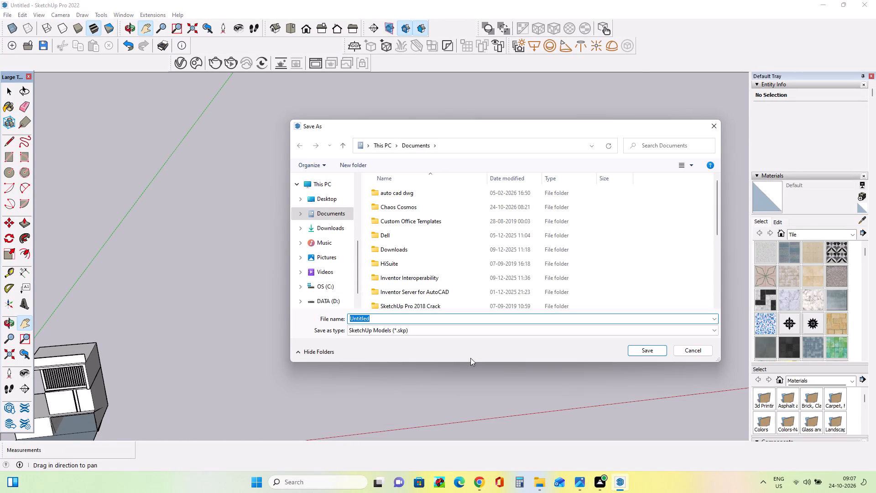
key(BackSpace)
key(m)
key(i)
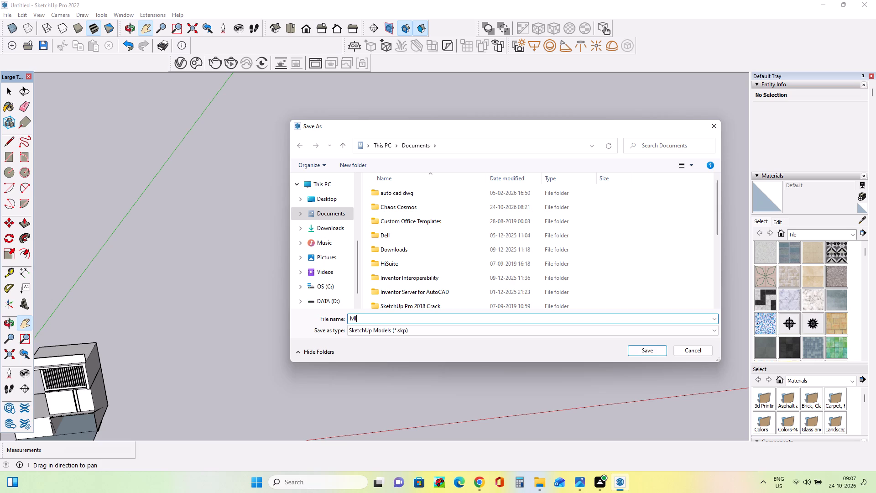
text(NI)
click(310, 194)
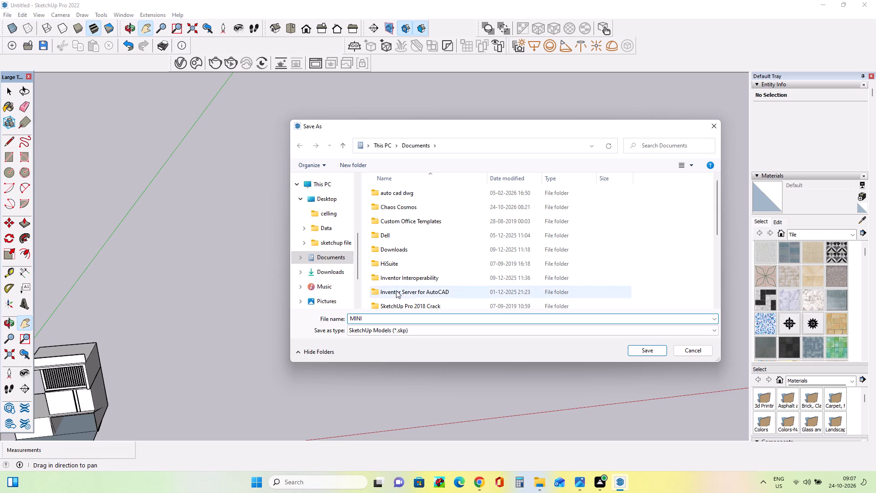
drag(378, 327, 383, 342)
click(372, 318)
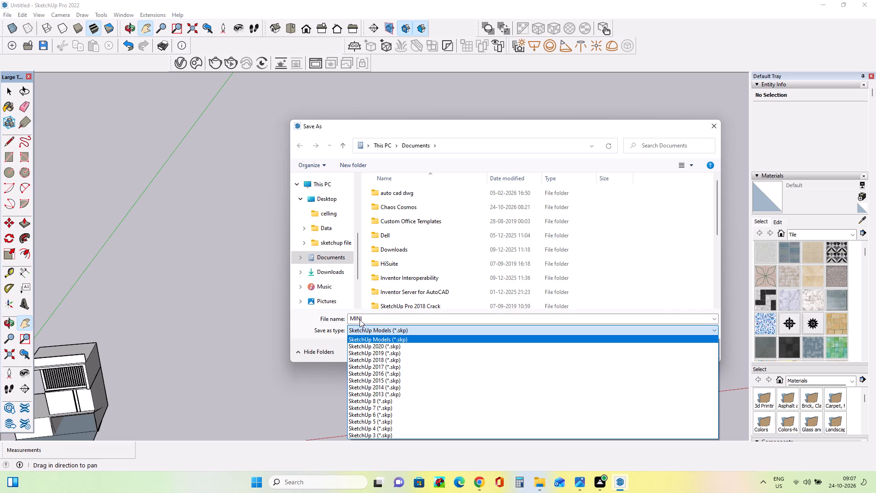
click(360, 320)
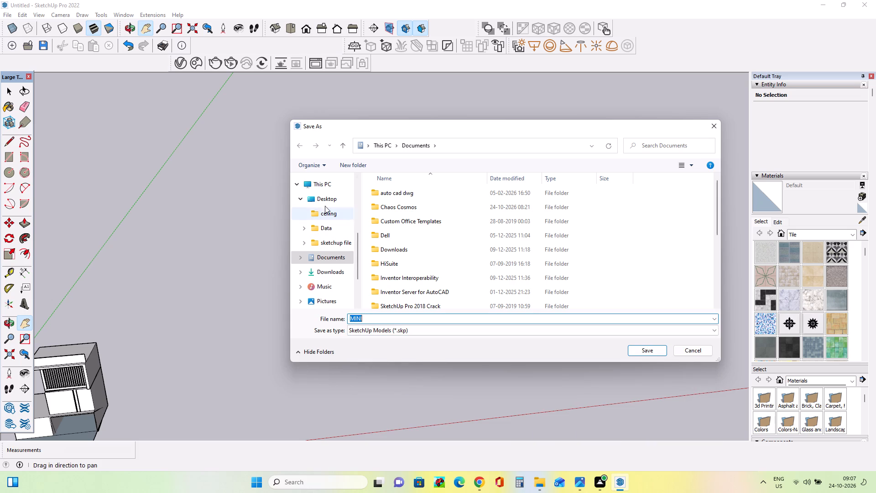
drag(325, 199, 325, 194)
drag(370, 321, 374, 303)
drag(323, 199, 323, 193)
click(323, 196)
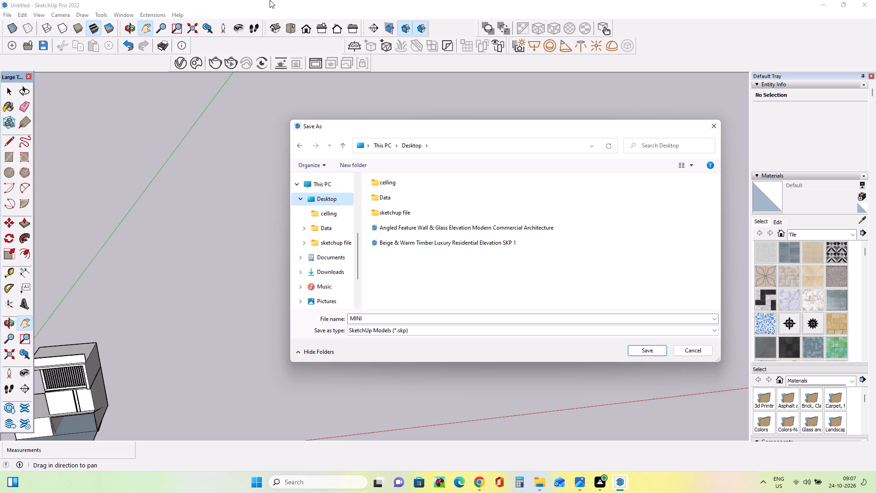
drag(57, 240, 288, 386)
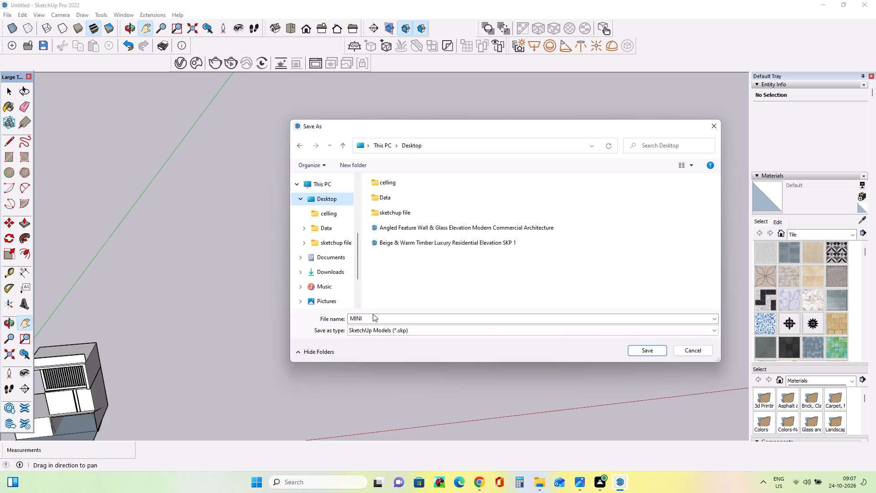
Save the model under the file name "Minimalist Concrete & Timber Facade Design.SKP".
click(371, 318)
drag(371, 318, 371, 325)
click(371, 325)
key(Delete)
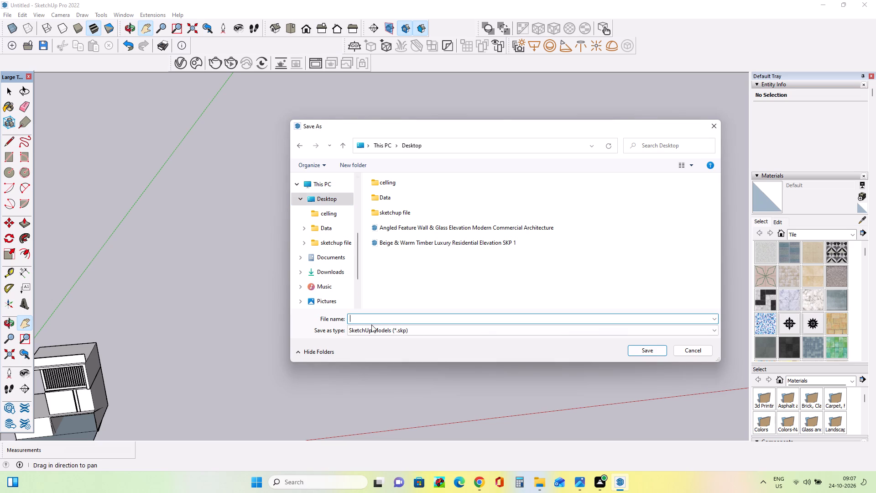
key(m)
click(371, 327)
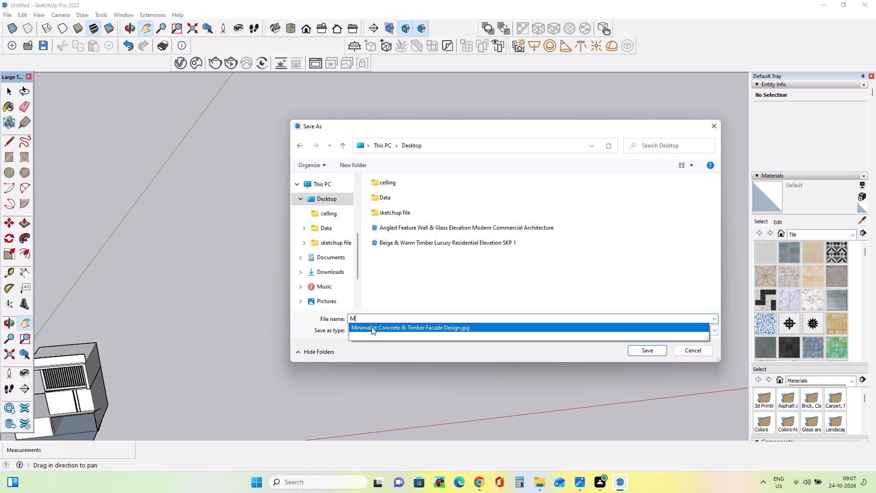
click(475, 318)
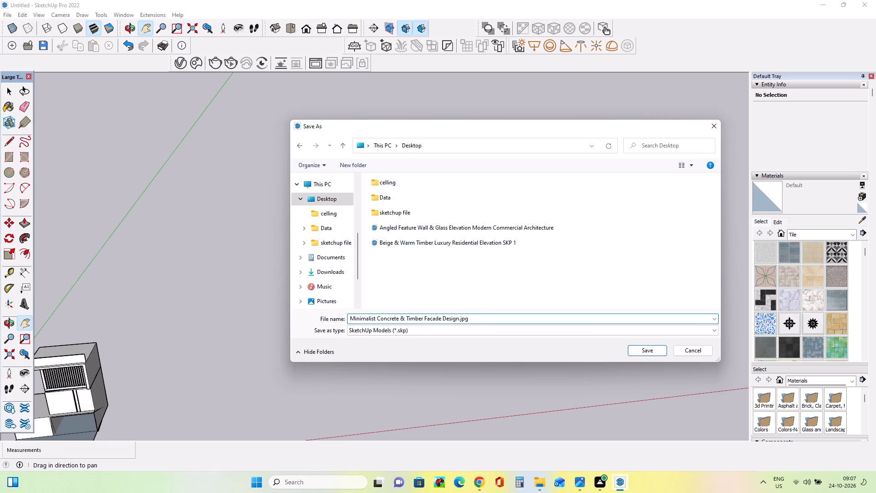
key(BackSpace)
key(BackSpace)
key(BackSpace)
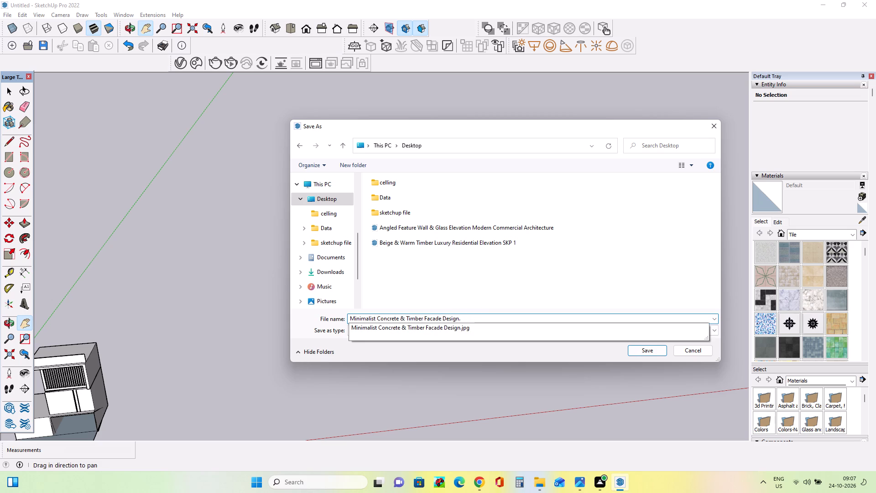
text(SKP)
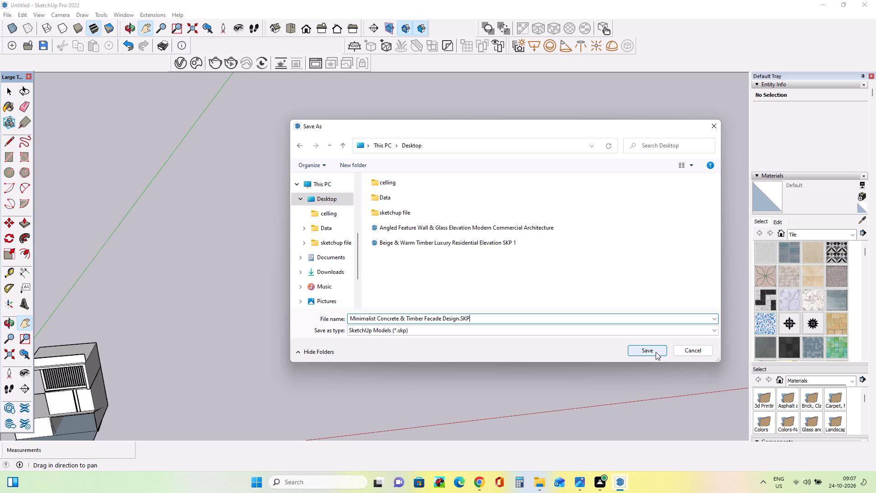
drag(657, 351, 657, 347)
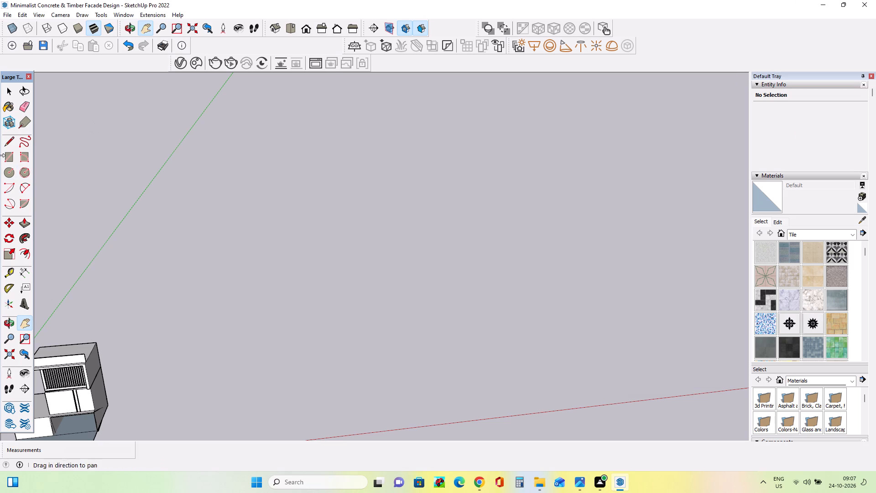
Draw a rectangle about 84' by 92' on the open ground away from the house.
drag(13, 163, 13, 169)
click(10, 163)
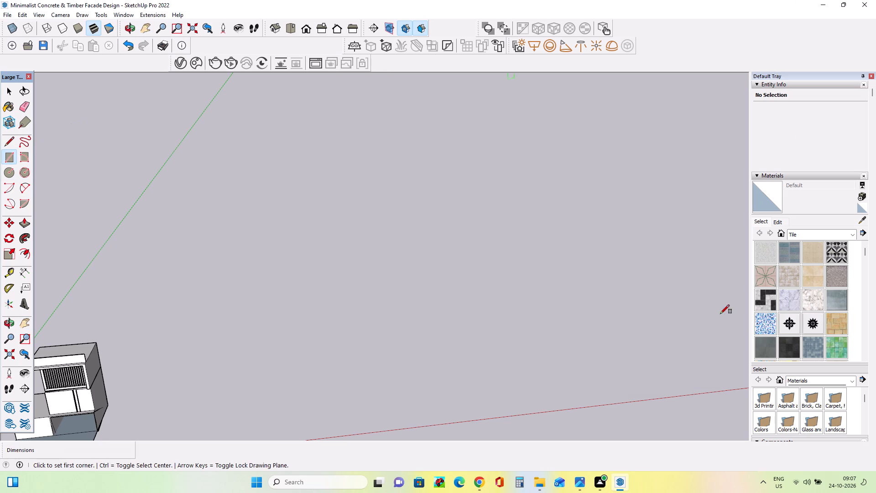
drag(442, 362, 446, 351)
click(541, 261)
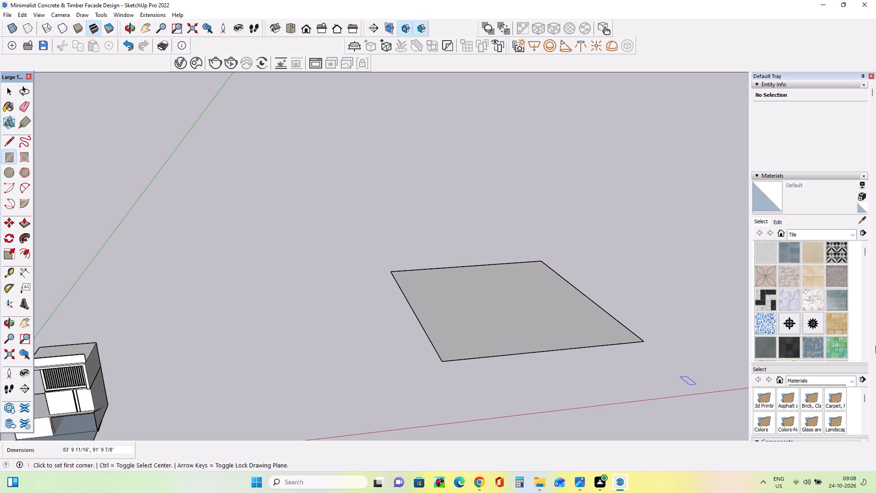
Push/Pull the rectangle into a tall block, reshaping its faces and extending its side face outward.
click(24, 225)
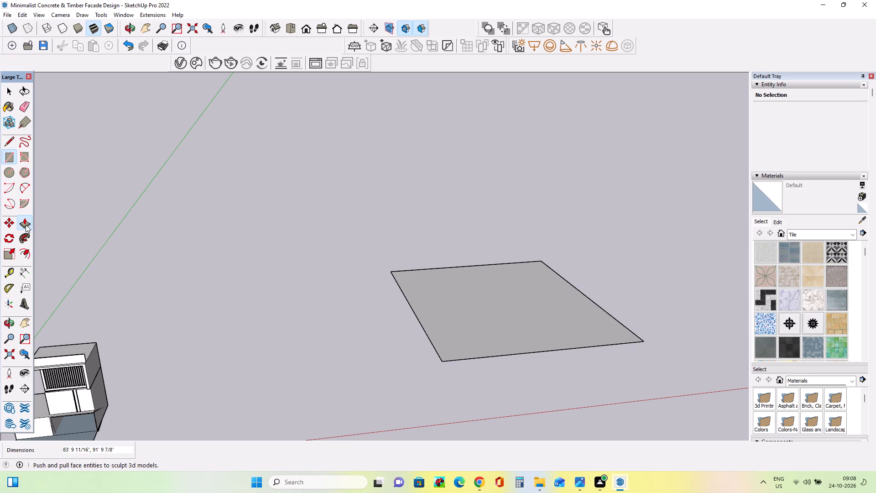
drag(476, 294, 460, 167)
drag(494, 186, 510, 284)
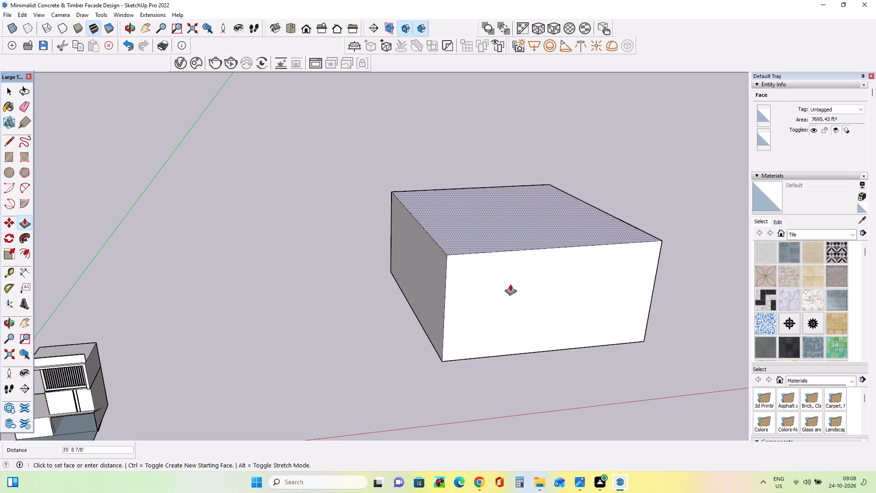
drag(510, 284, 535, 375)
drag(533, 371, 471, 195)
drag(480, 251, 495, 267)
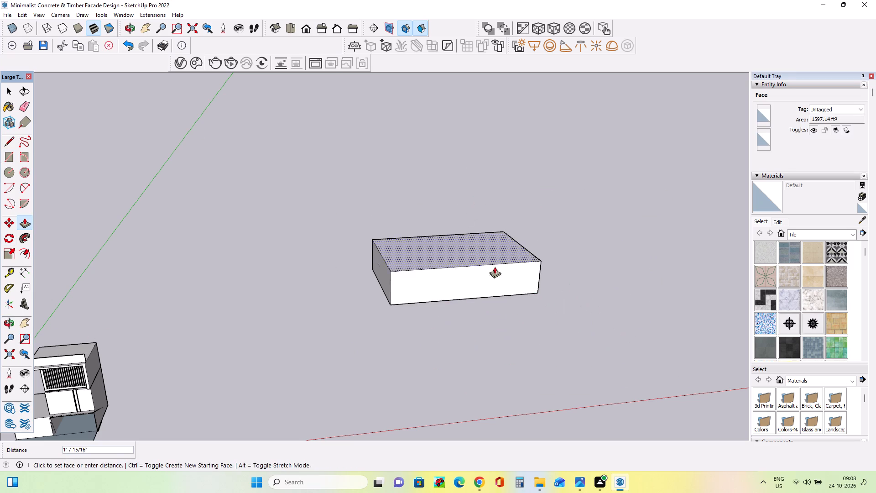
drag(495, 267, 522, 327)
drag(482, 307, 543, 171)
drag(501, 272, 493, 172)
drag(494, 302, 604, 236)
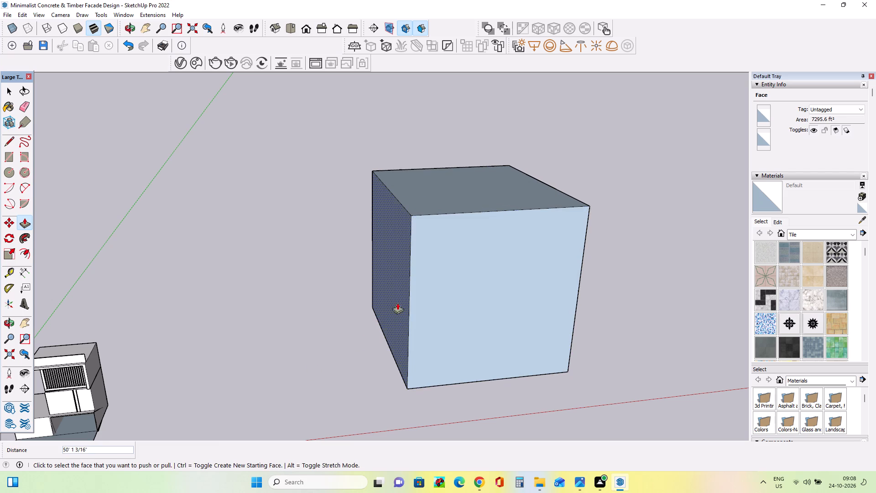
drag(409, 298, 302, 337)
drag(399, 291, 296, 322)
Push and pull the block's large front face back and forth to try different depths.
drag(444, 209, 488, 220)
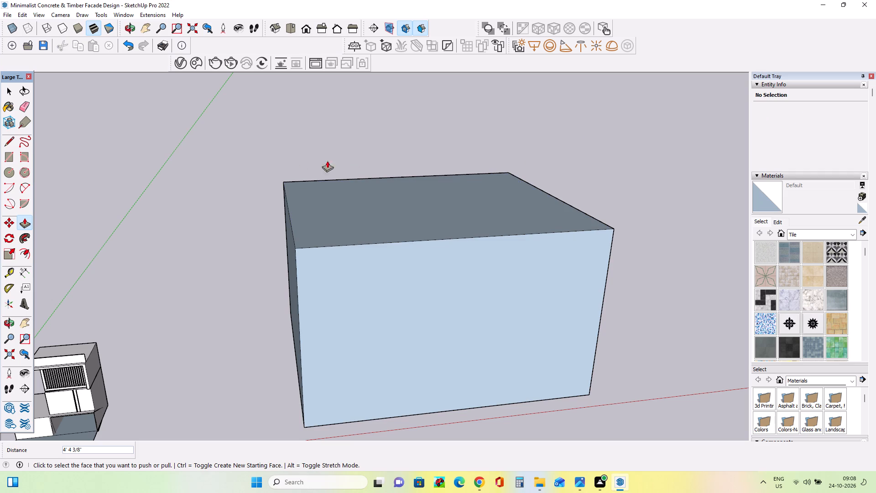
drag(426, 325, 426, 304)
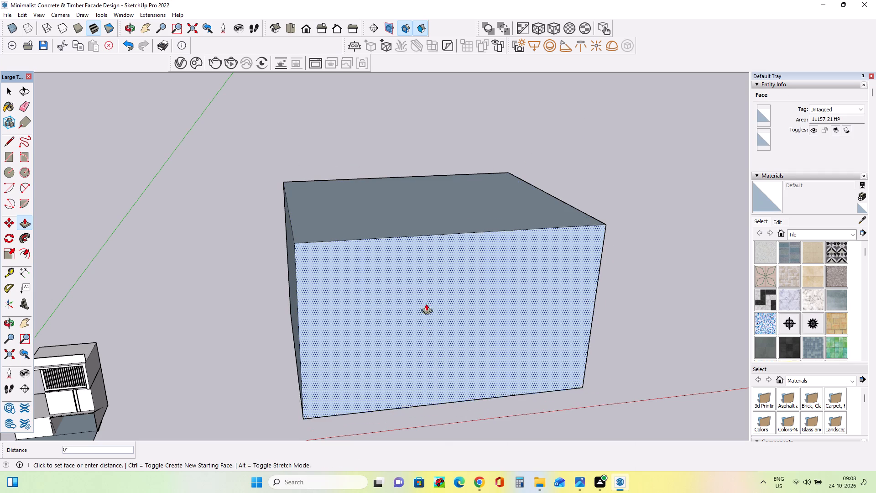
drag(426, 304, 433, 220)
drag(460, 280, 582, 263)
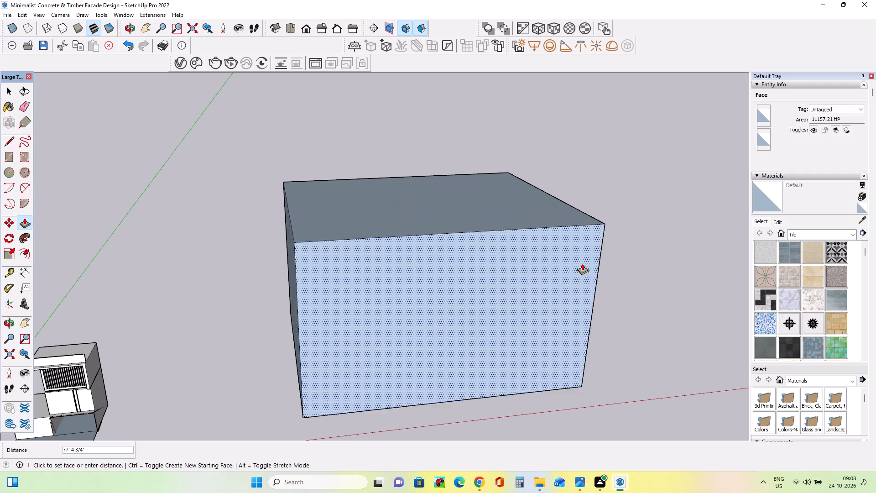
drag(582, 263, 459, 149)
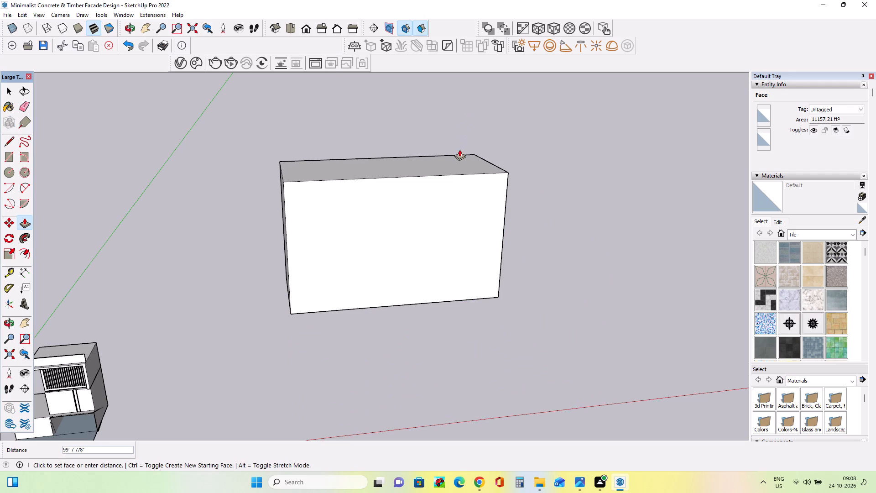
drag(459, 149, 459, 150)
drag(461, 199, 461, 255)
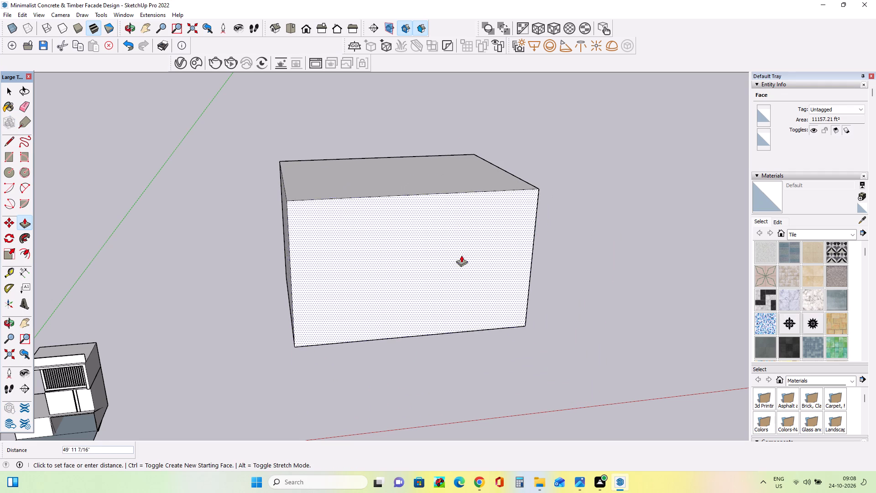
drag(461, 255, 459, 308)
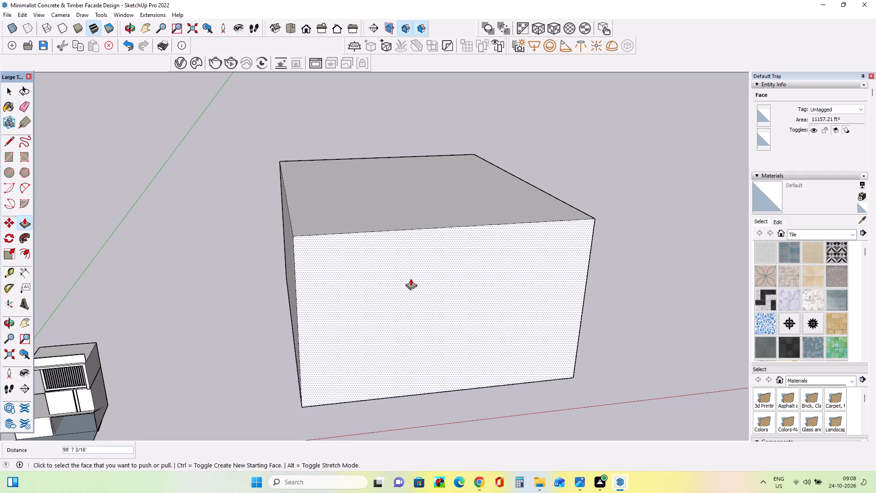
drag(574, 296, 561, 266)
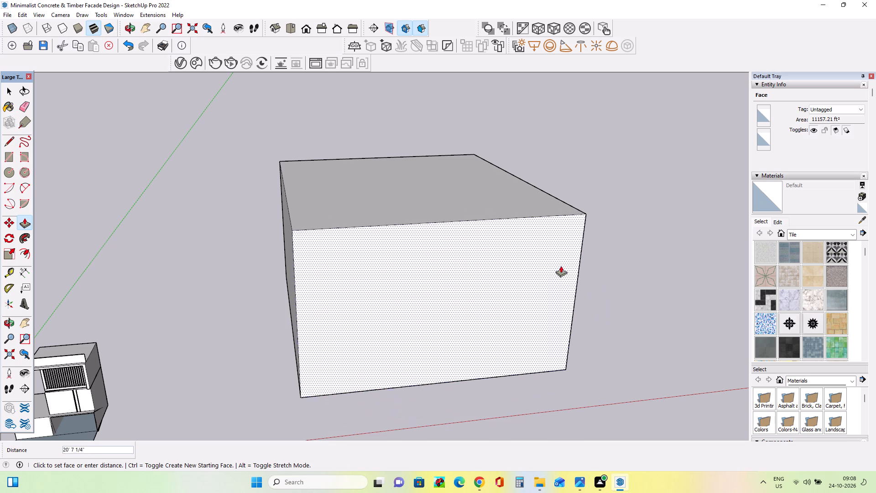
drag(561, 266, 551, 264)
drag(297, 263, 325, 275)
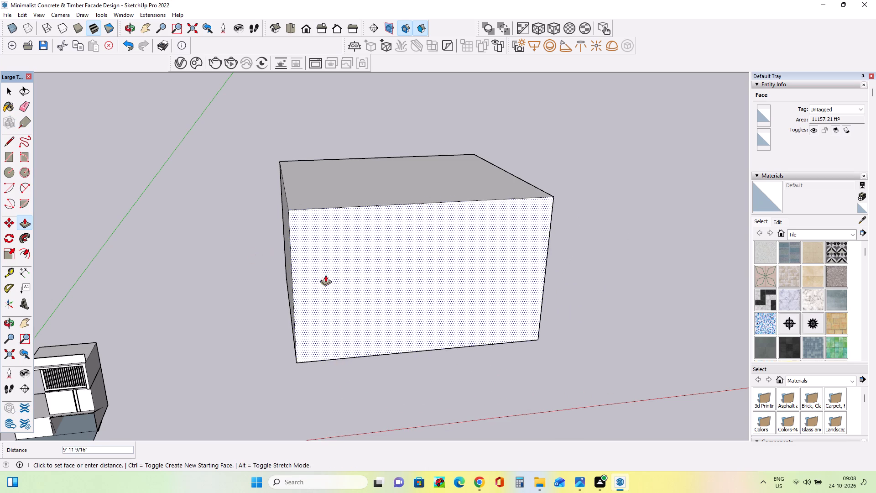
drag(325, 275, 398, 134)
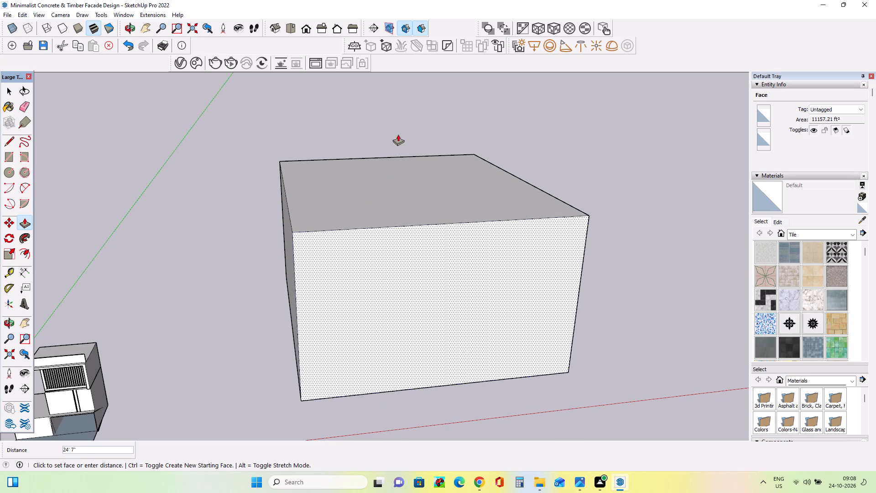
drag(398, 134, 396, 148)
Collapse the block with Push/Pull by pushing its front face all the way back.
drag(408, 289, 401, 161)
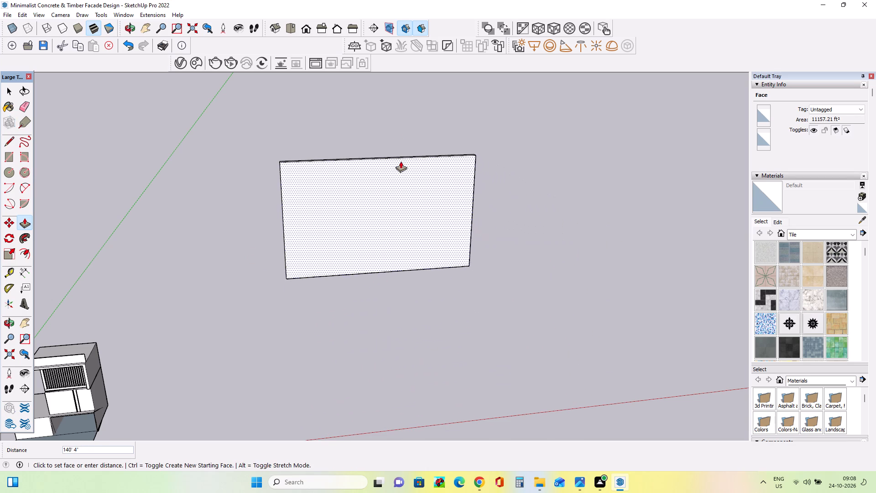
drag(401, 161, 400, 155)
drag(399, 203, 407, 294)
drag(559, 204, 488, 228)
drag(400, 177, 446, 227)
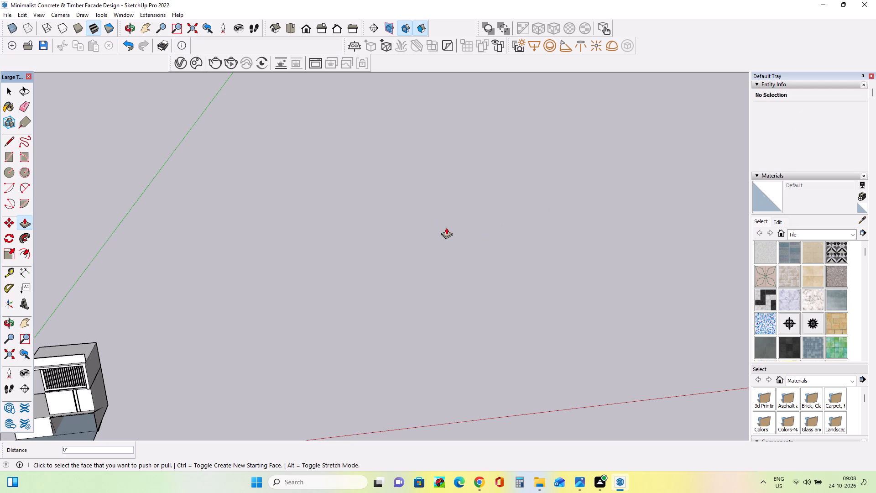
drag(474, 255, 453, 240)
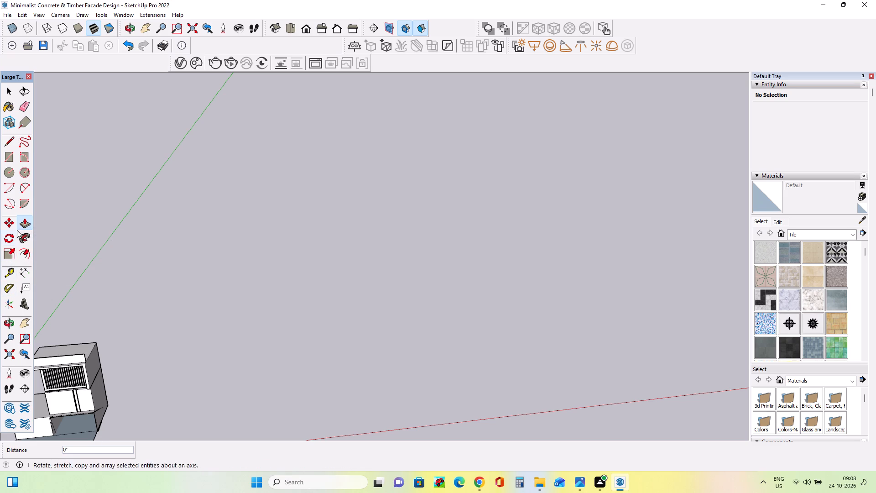
Draw a rectangle on the open ground away from the house.
click(7, 154)
drag(294, 207, 401, 262)
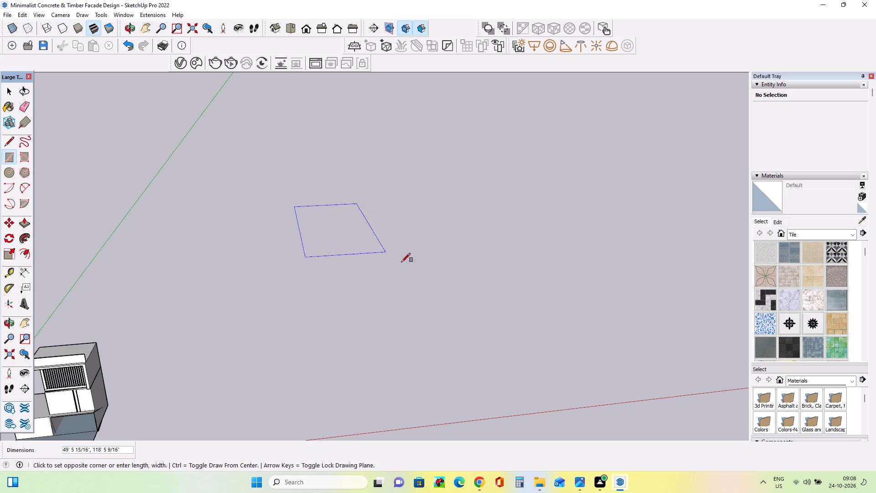
drag(401, 262, 407, 265)
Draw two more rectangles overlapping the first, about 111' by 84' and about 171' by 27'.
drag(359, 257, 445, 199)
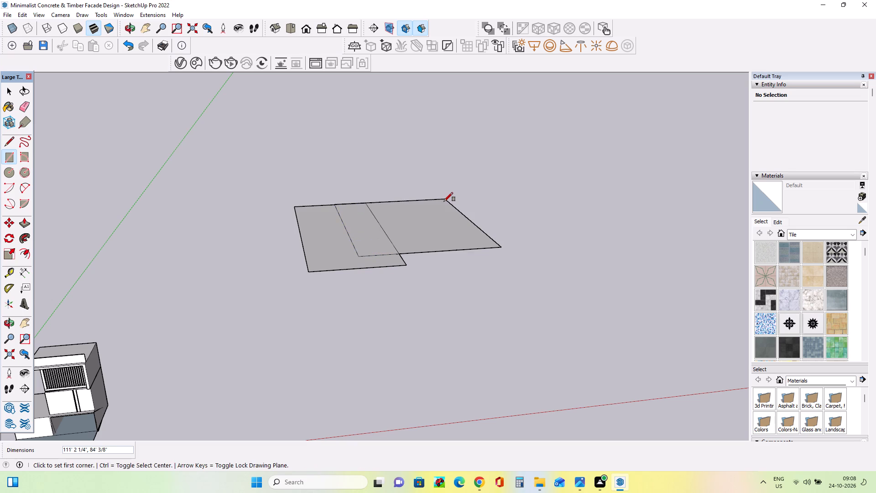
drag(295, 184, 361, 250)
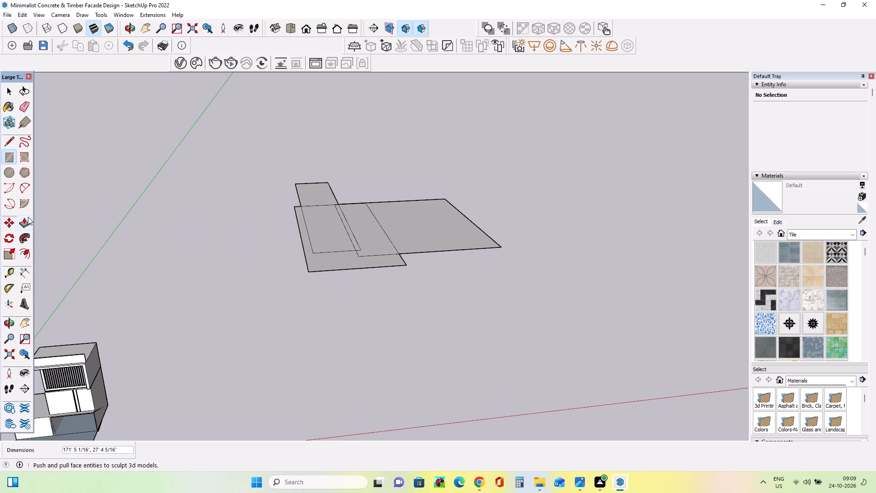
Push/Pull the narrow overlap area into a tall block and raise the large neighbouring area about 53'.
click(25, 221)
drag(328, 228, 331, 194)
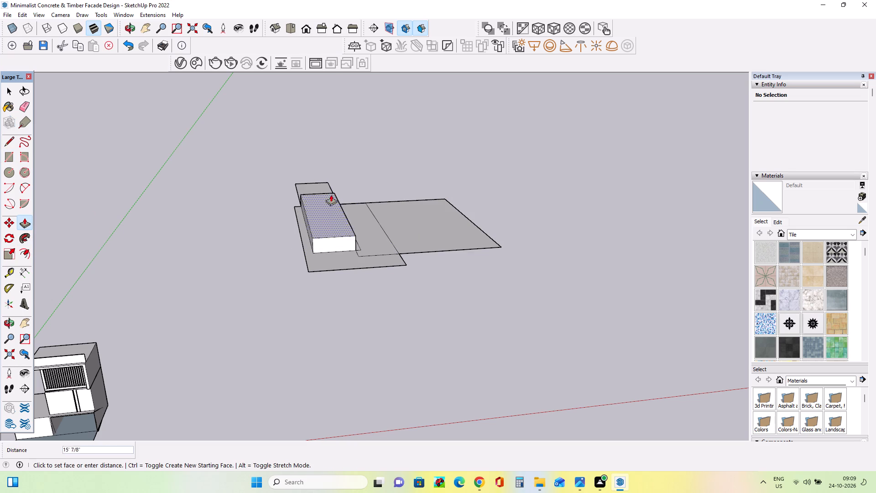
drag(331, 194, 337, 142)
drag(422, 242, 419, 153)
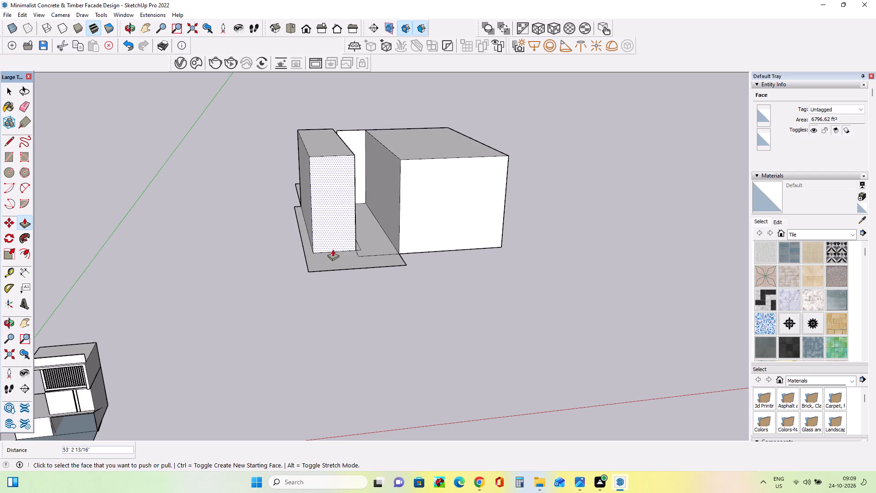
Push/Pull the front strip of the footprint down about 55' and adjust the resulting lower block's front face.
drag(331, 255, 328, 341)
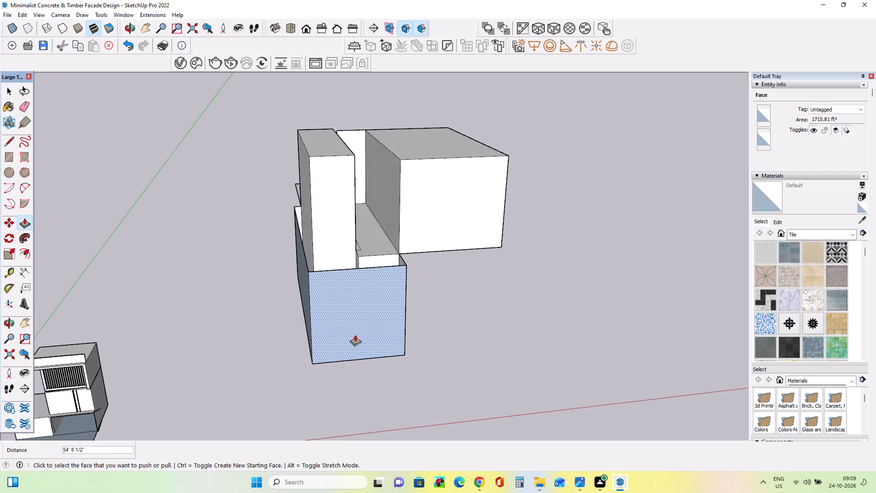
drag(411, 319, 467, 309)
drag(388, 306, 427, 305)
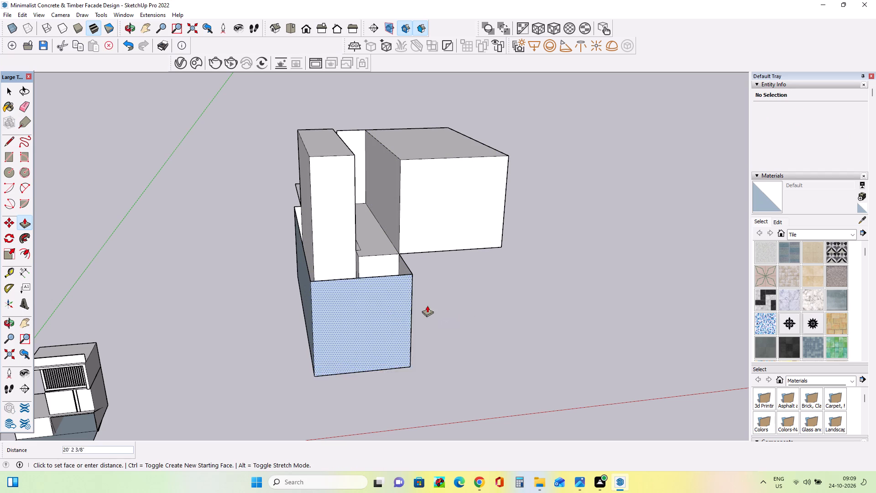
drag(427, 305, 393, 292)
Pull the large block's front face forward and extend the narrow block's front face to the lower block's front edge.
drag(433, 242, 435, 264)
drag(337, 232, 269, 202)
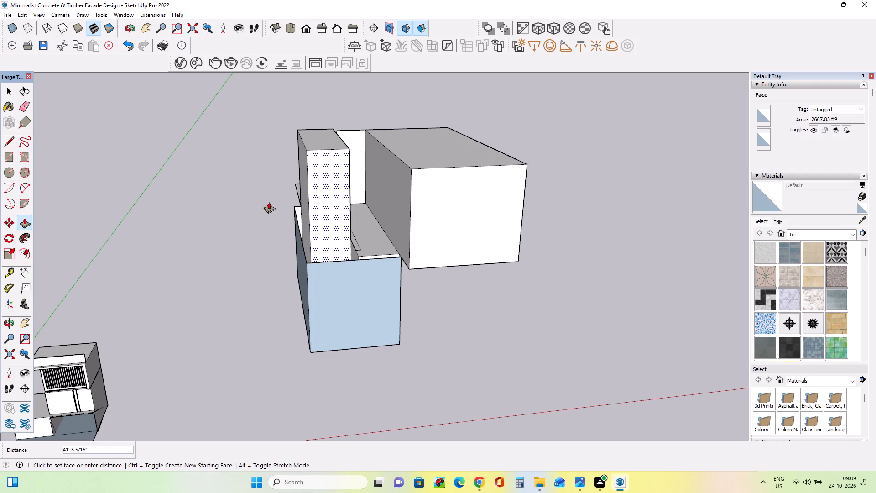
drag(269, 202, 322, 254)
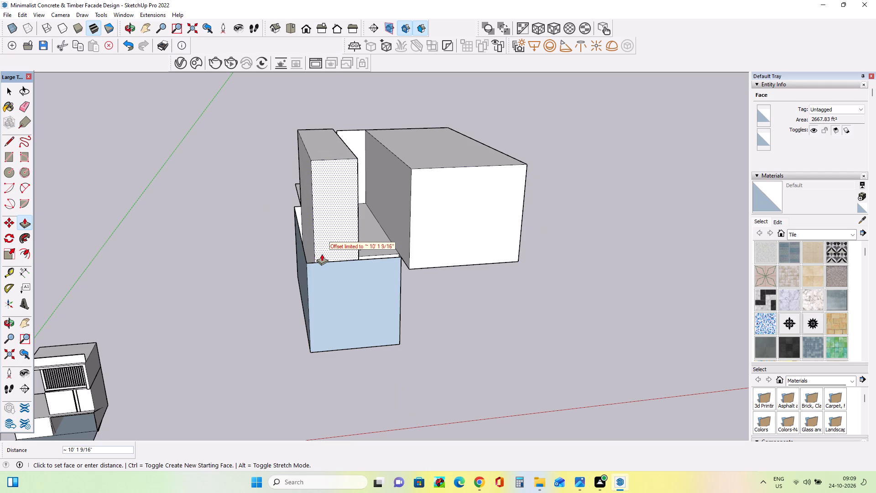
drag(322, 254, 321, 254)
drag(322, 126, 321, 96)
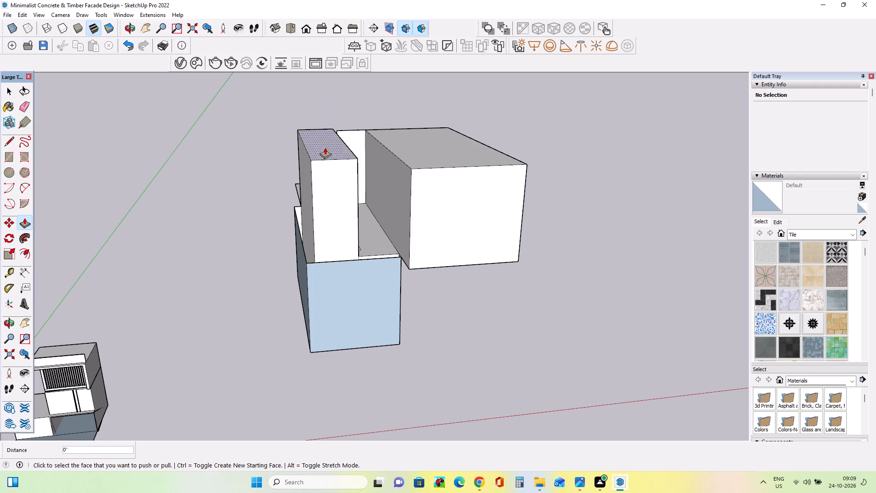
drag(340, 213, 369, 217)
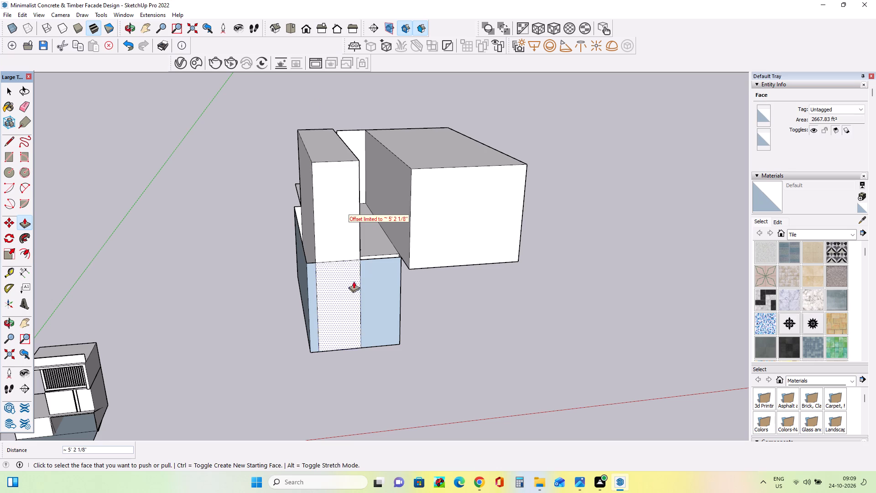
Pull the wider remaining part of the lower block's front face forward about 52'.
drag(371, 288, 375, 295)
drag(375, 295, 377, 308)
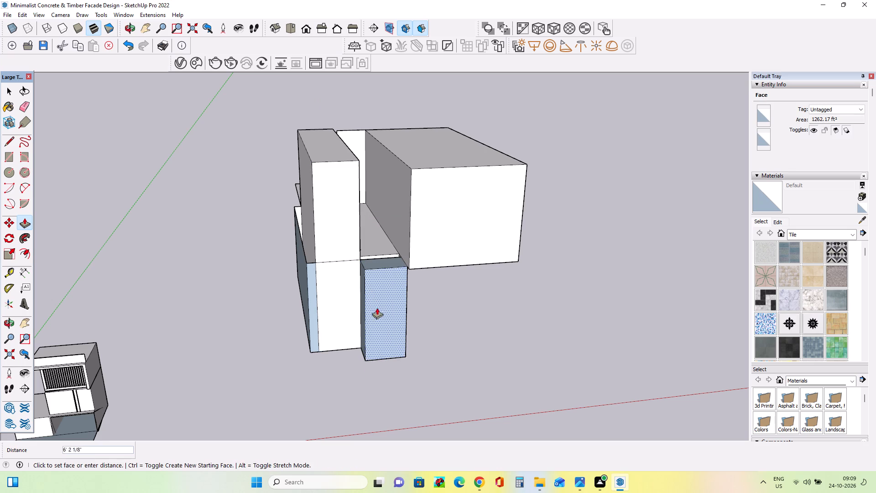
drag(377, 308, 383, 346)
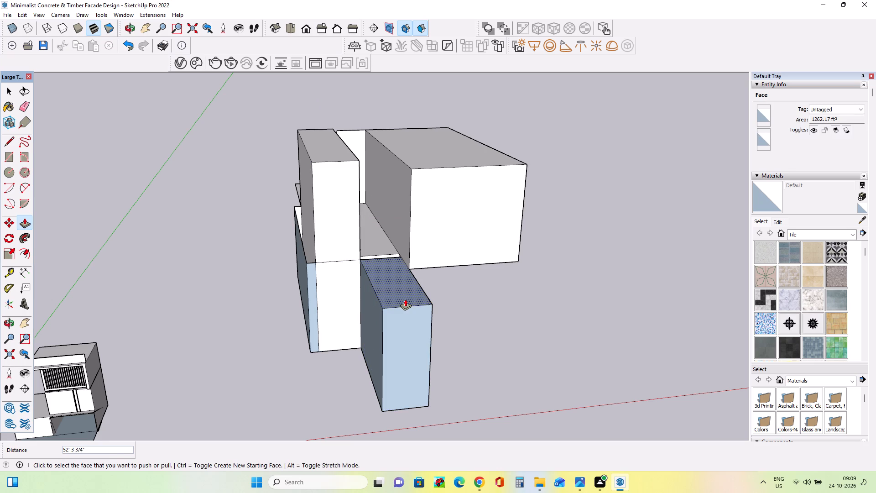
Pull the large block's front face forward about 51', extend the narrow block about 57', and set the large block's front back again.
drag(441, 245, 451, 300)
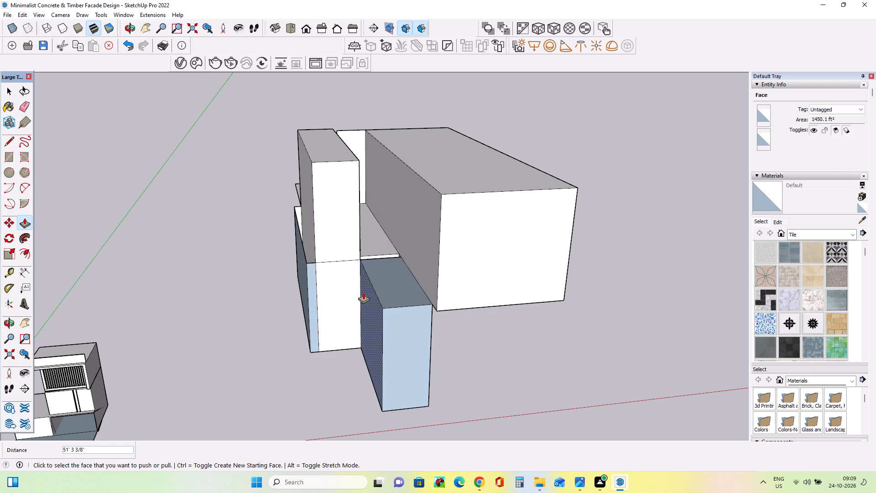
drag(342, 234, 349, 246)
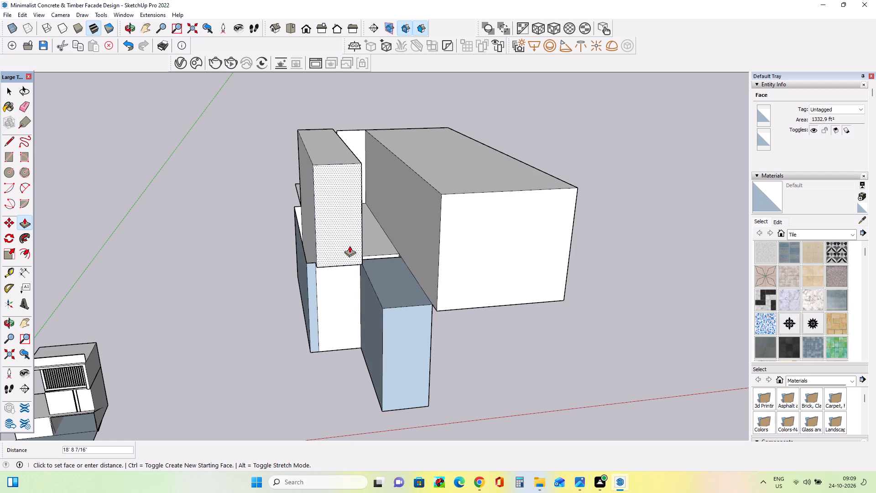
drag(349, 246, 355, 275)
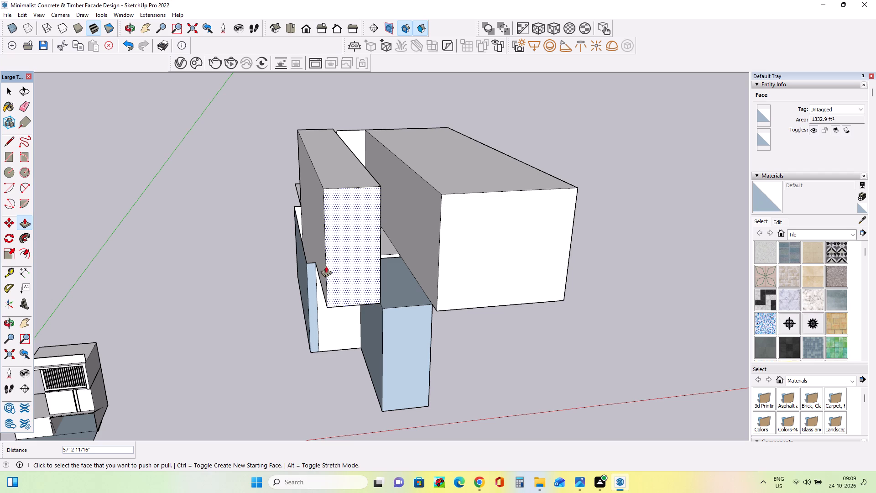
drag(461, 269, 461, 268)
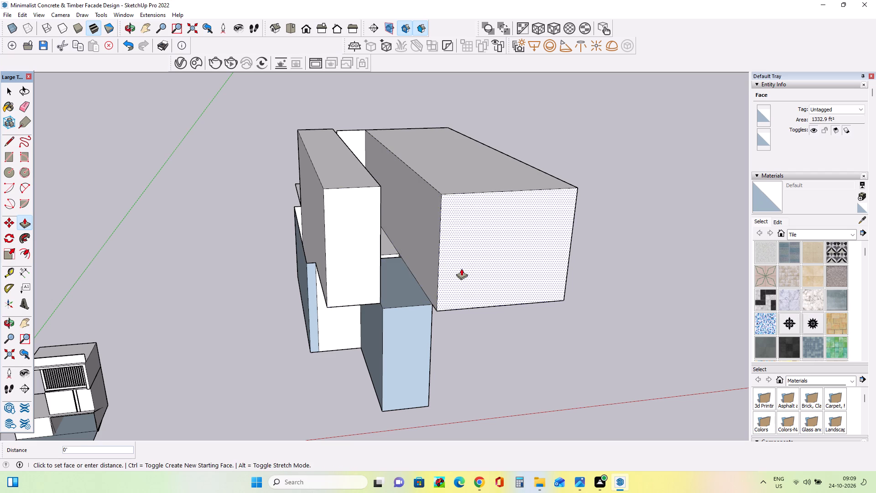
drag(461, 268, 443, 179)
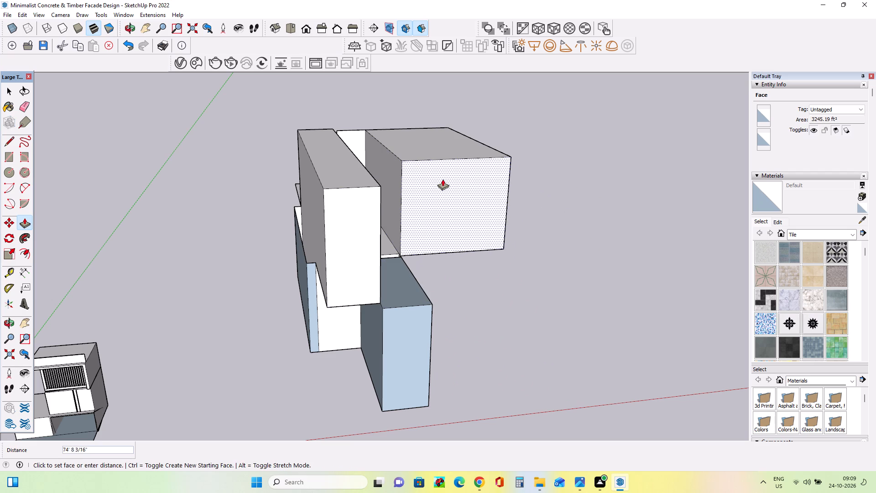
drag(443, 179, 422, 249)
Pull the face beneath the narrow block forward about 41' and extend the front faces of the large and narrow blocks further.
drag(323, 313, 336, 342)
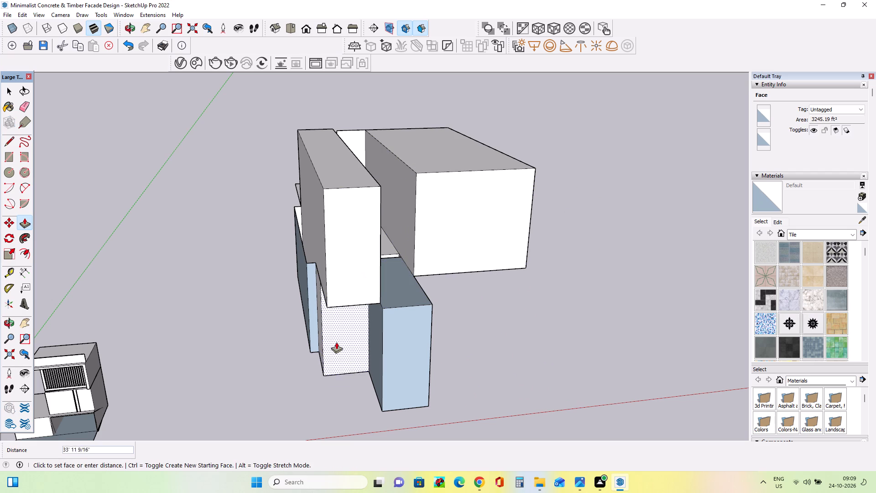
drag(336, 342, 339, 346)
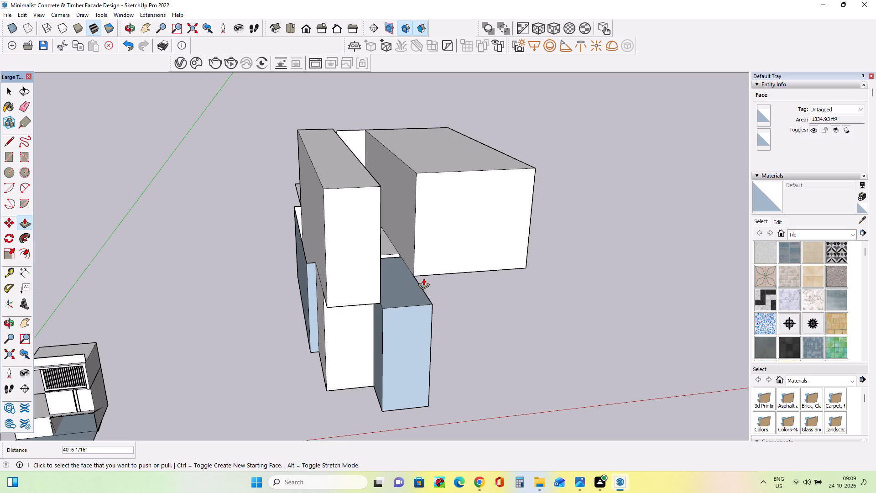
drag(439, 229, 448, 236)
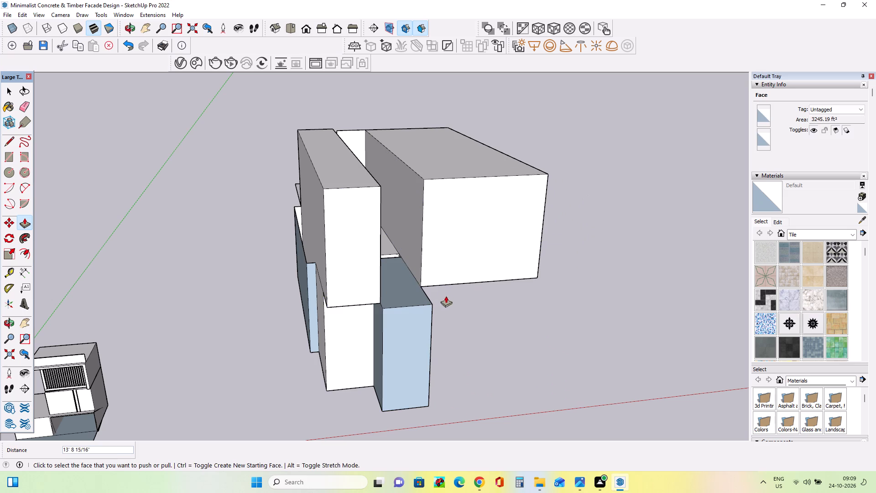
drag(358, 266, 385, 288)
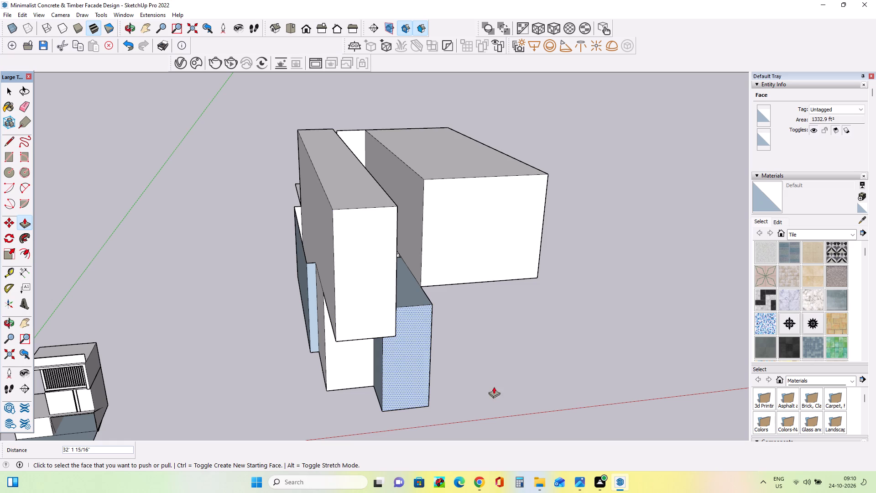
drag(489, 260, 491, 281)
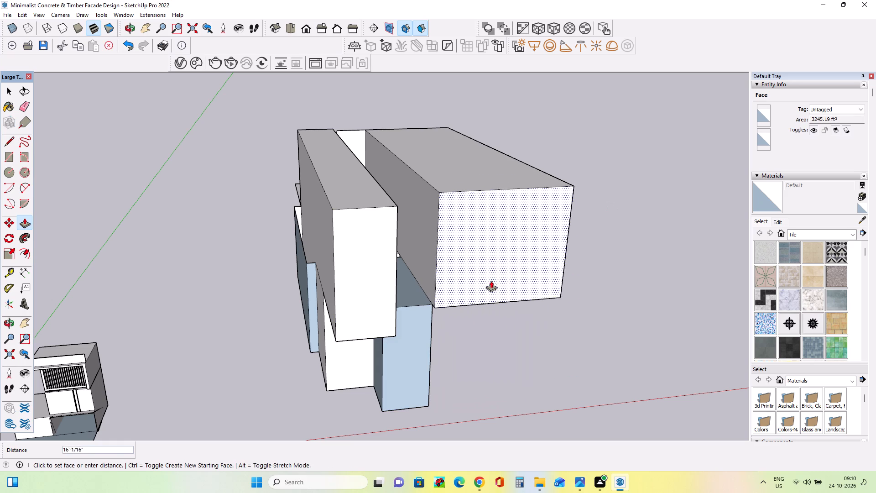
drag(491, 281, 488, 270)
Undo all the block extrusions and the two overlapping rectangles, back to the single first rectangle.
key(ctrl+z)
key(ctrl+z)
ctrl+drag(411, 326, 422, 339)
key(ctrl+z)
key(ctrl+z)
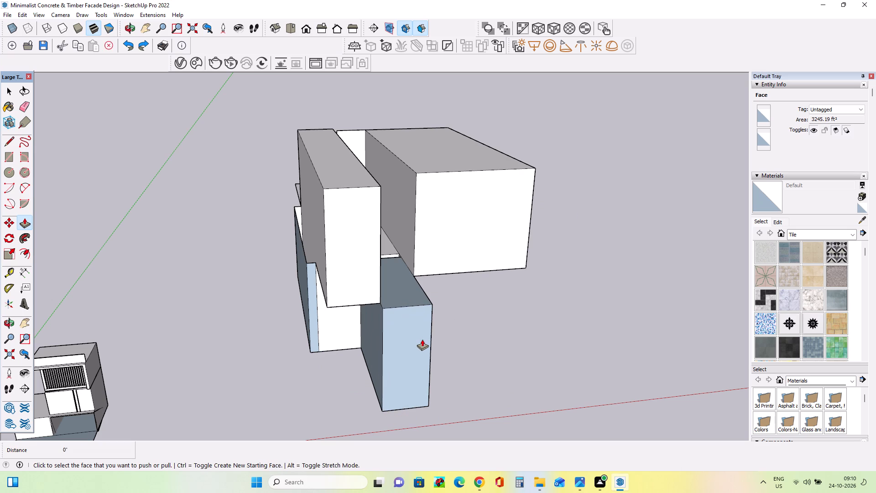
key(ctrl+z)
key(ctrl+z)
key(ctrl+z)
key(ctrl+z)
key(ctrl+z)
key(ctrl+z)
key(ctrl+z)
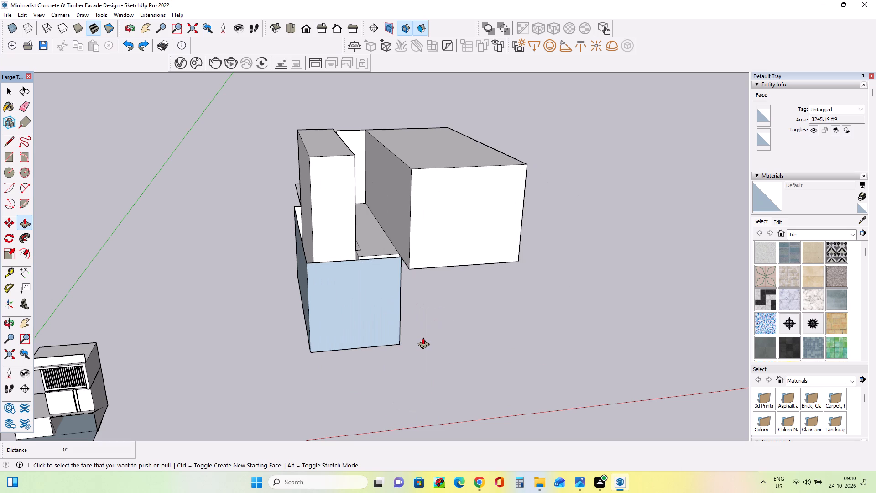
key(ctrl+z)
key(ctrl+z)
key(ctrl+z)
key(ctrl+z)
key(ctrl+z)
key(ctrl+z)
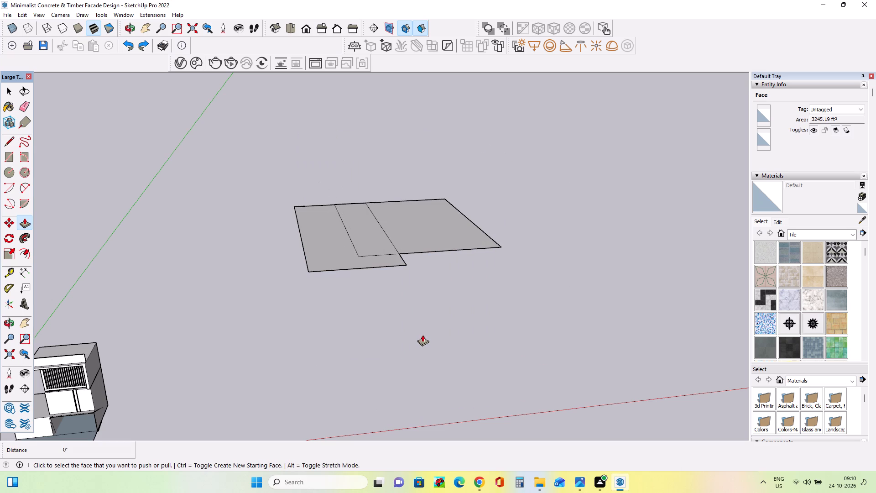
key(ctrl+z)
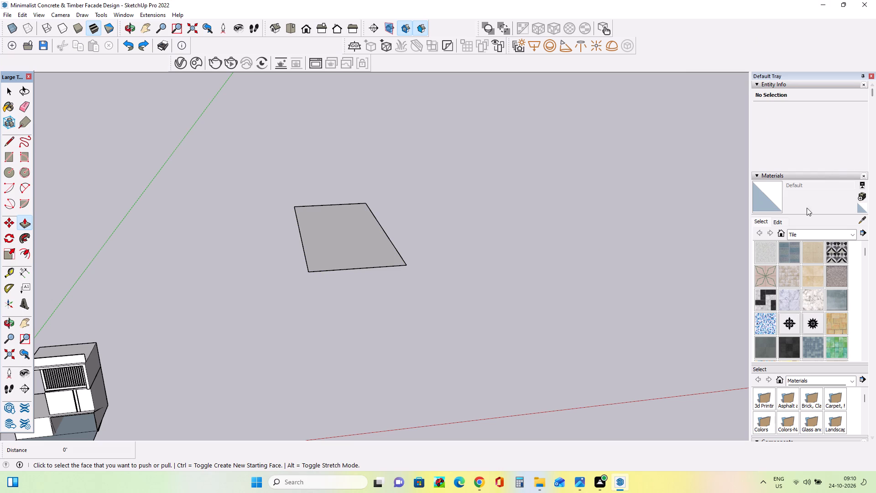
Draw a smaller rectangle about 69' by 44' inside the rear part of the ground rectangle.
scroll(318, 269, up, 7)
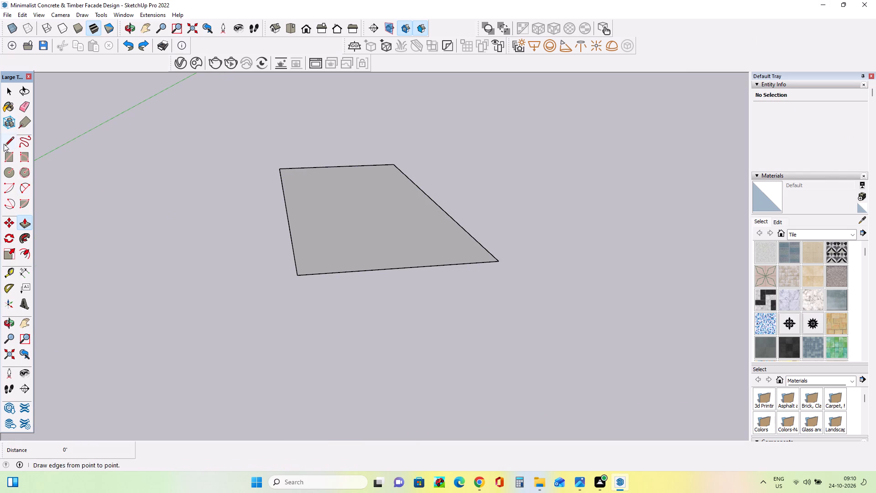
click(6, 158)
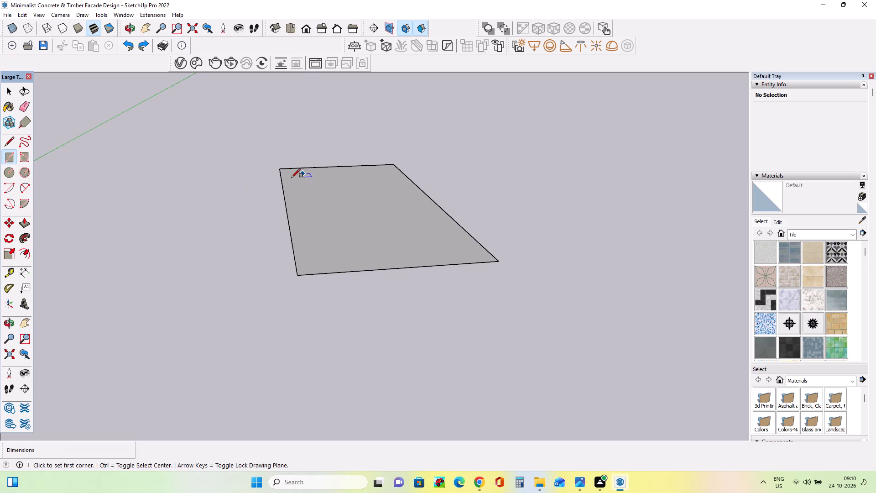
drag(290, 174, 429, 211)
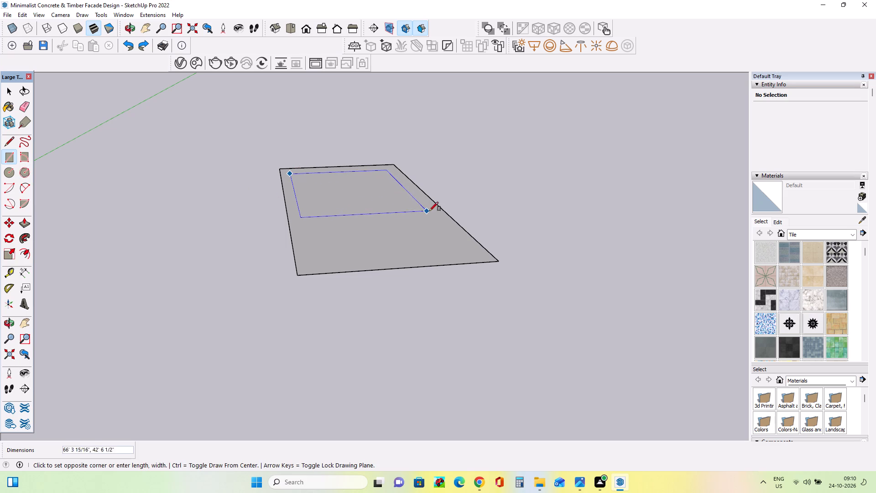
drag(429, 211, 433, 213)
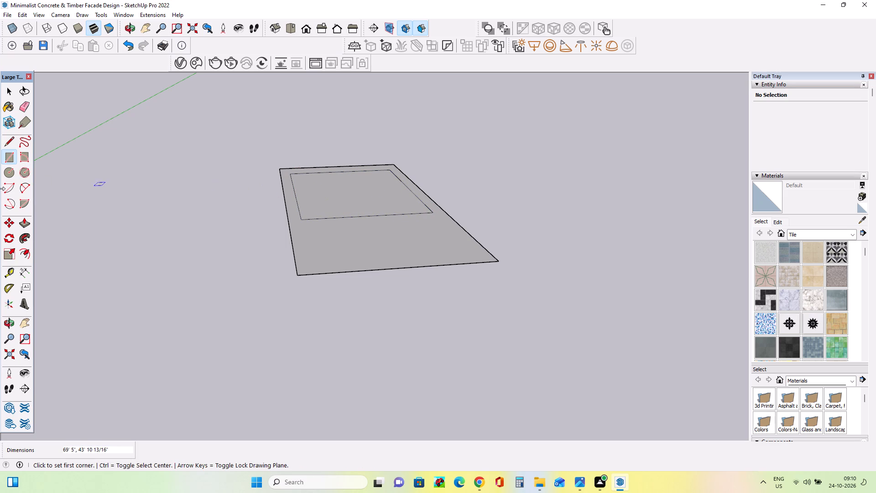
Push/Pull the inner rectangle up about 24' into a block.
click(29, 221)
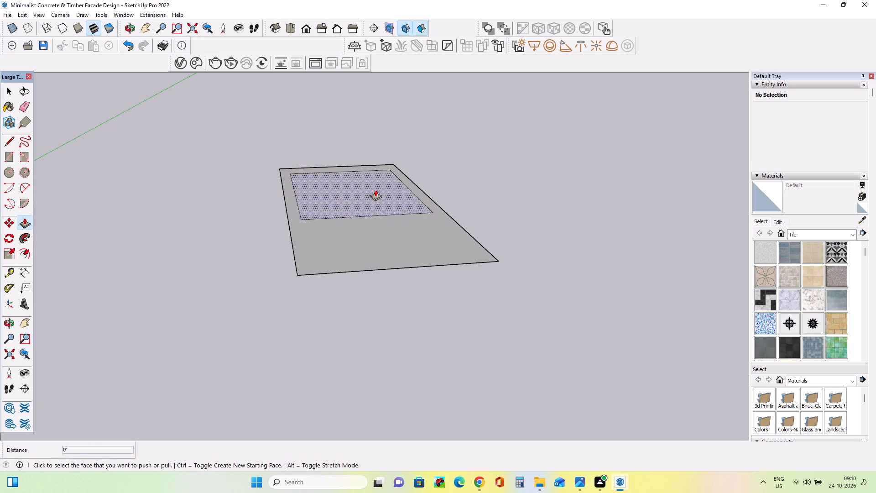
drag(375, 189, 369, 126)
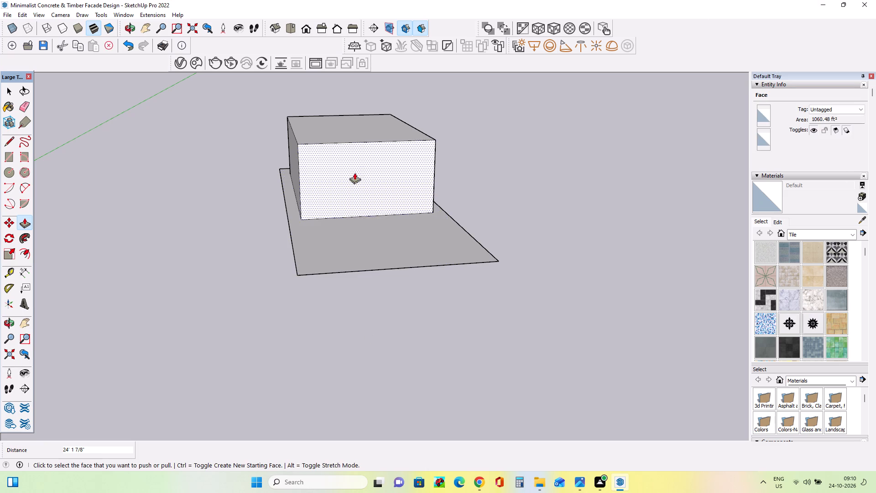
drag(88, 81, 114, 67)
click(114, 67)
Draw a door rectangle about 12' by 7'6" at the bottom centre of the block's front face.
click(3, 157)
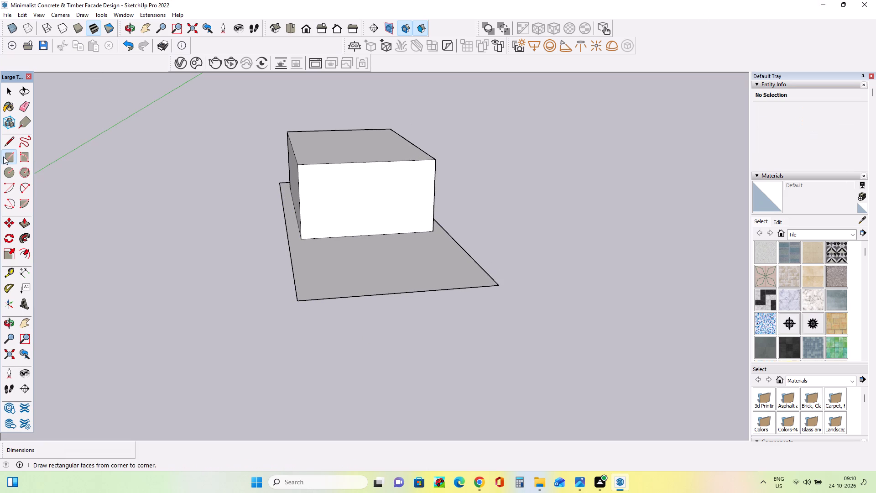
drag(355, 200, 362, 212)
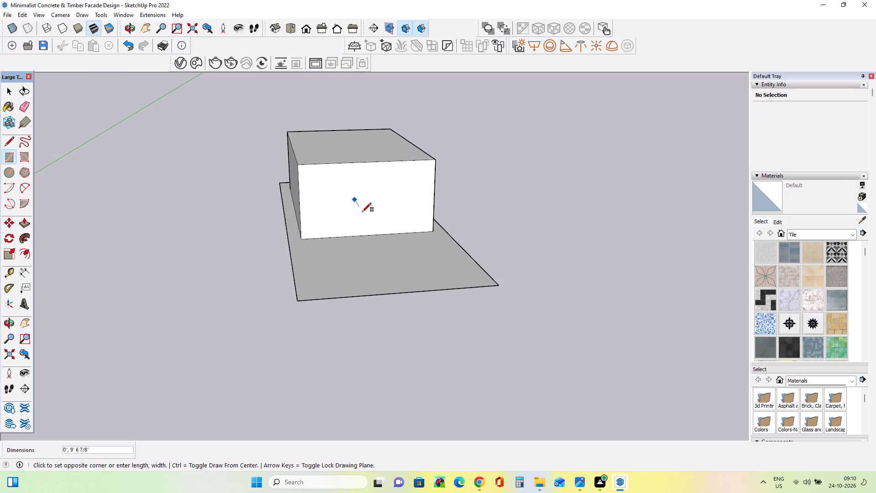
drag(362, 212, 380, 236)
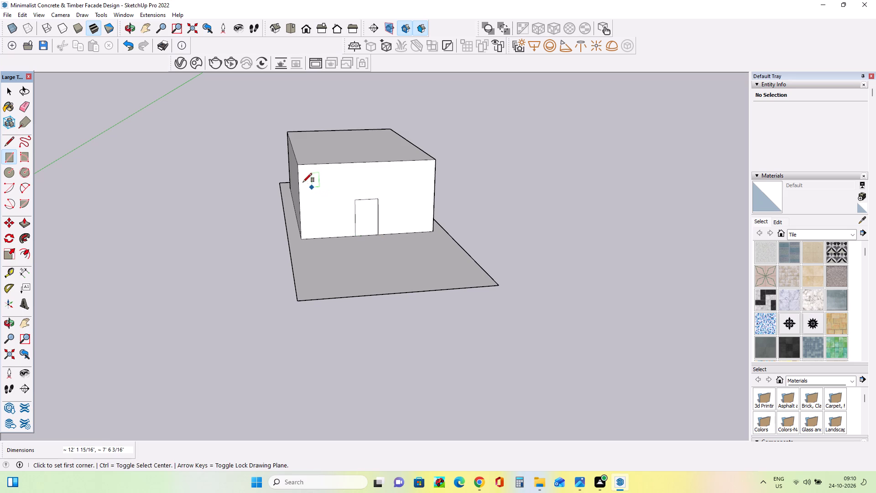
Draw two window rectangles on the upper front face, about 8' by 8' left of the door and 11' by 7' right of it.
drag(307, 175, 315, 186)
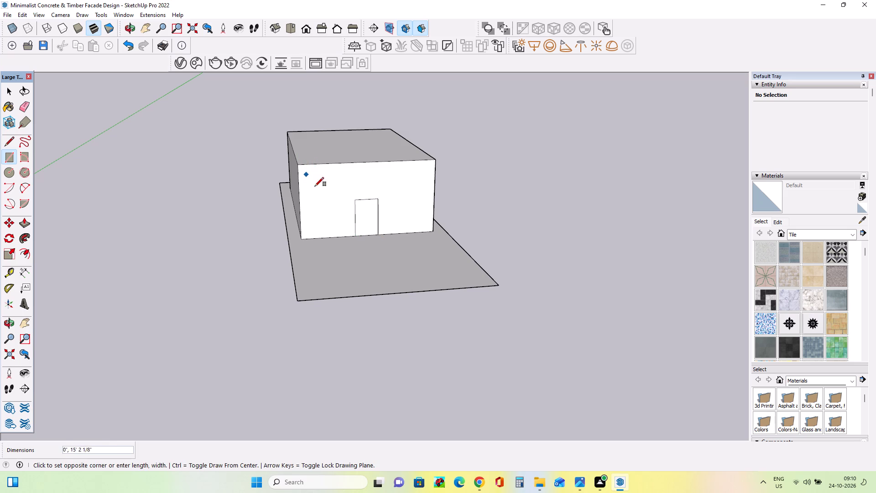
drag(315, 186, 333, 197)
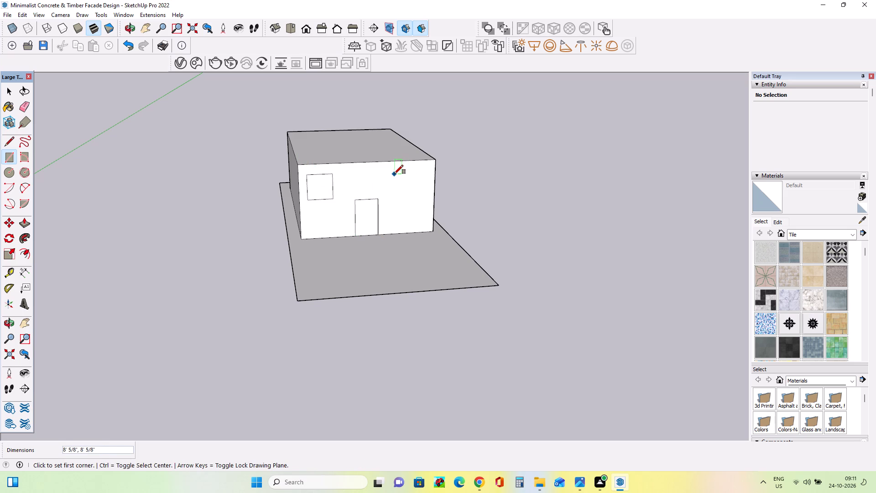
drag(394, 174, 427, 194)
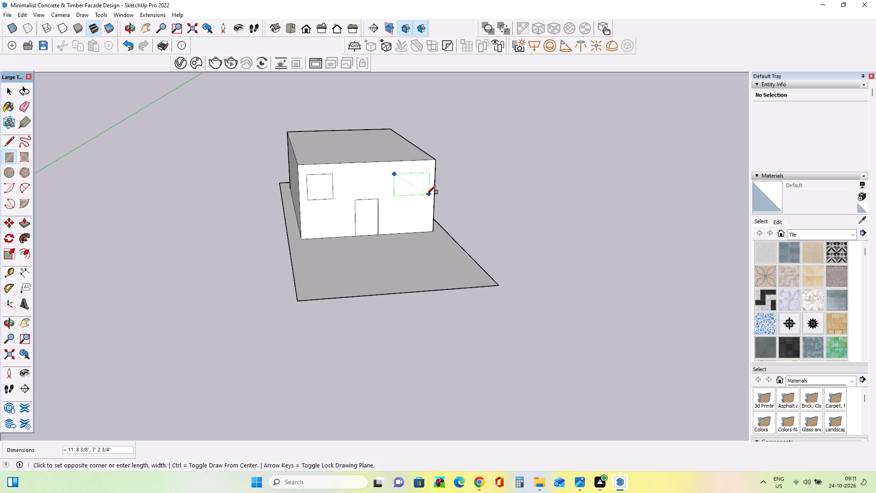
drag(427, 194, 427, 195)
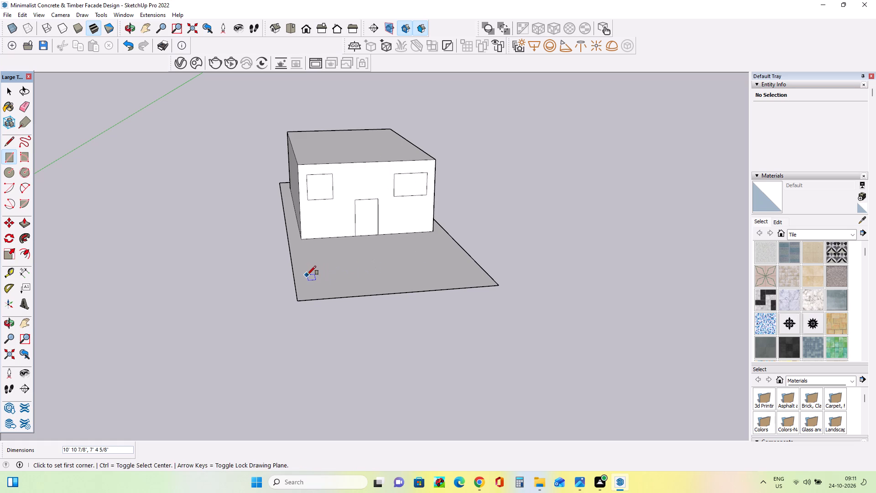
Draw a rectangle about 16' by 10' near the ground's front-left corner and Push/Pull it up about 3' into a low box.
drag(306, 279, 370, 290)
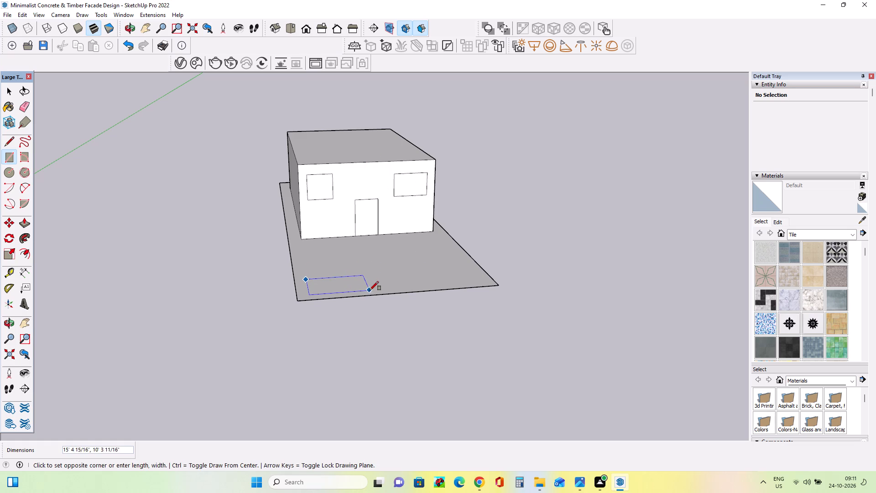
drag(370, 290, 372, 290)
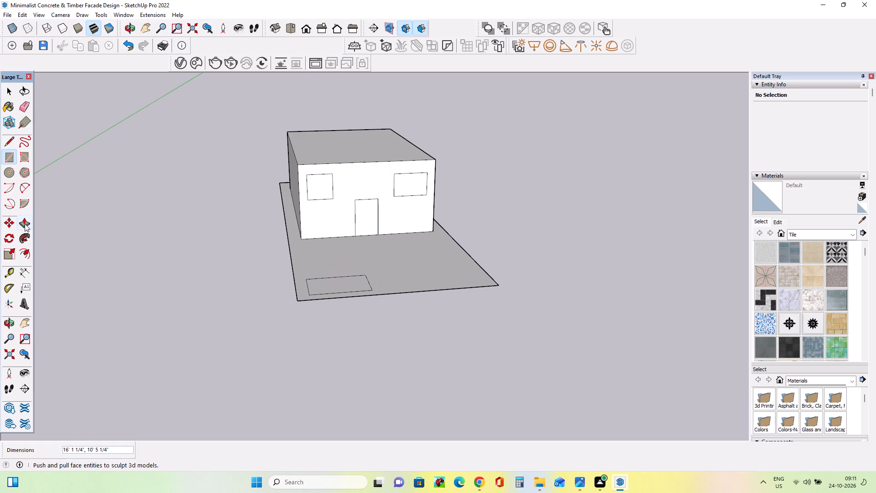
click(25, 224)
drag(352, 280, 347, 261)
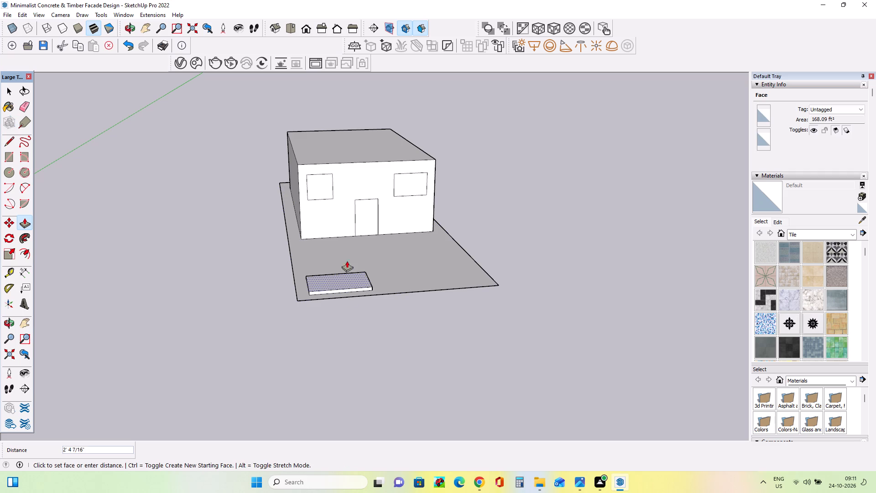
drag(347, 261, 344, 270)
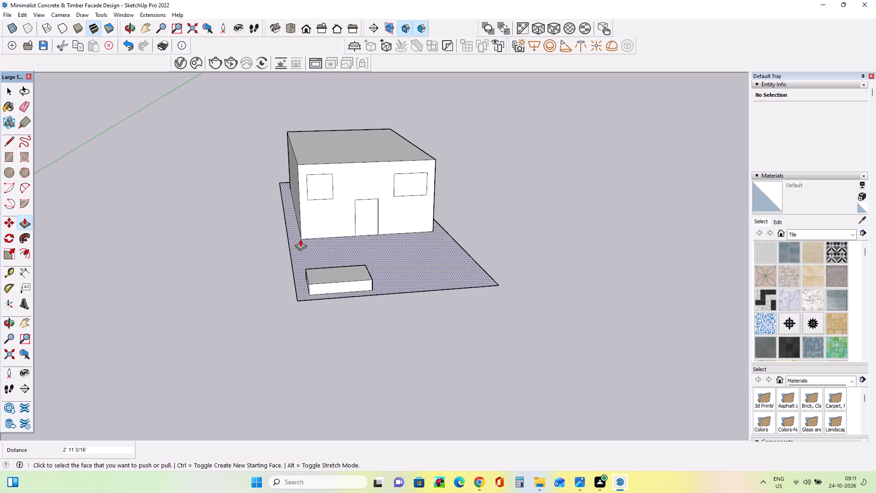
Paint both window faces and the low box's front face with Concrete Pavers Block Multi.
click(791, 257)
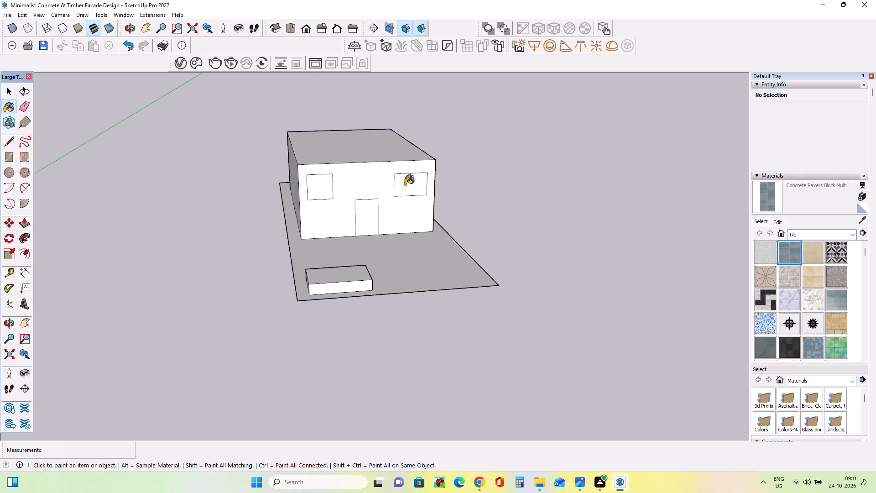
click(405, 185)
click(314, 192)
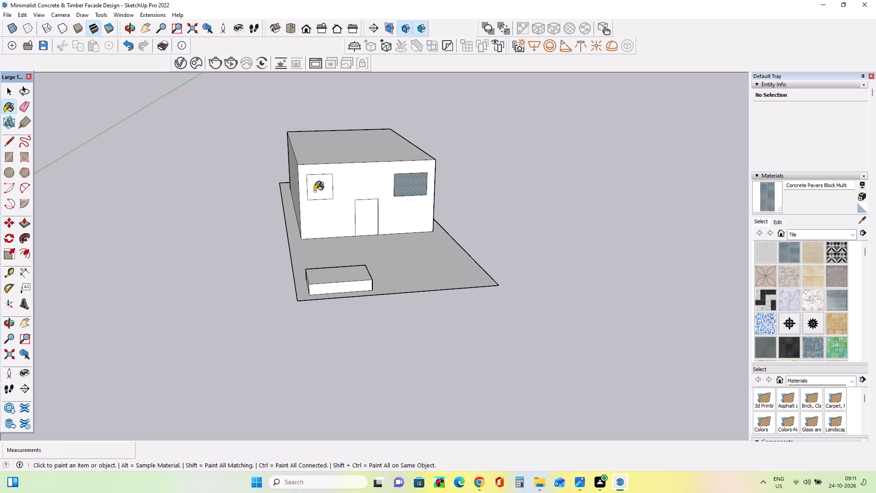
click(354, 286)
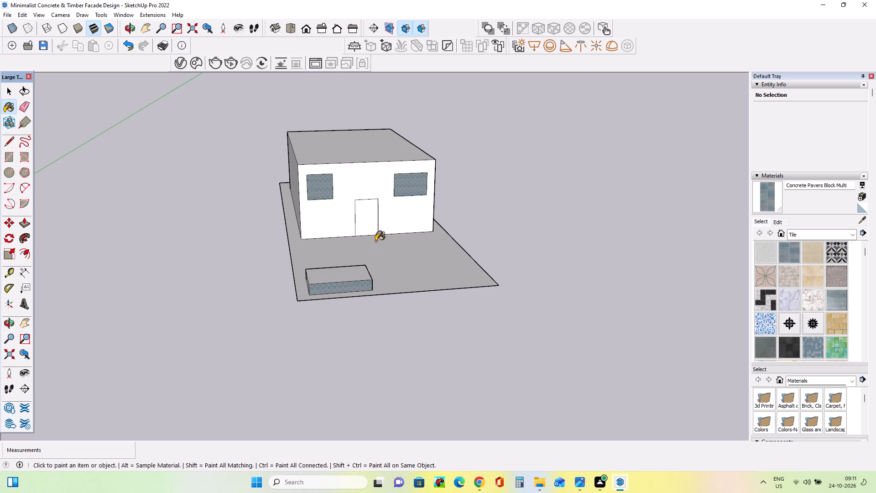
Paint the block's front wall around the door and windows with Ornate Tile 02.
click(813, 321)
click(408, 223)
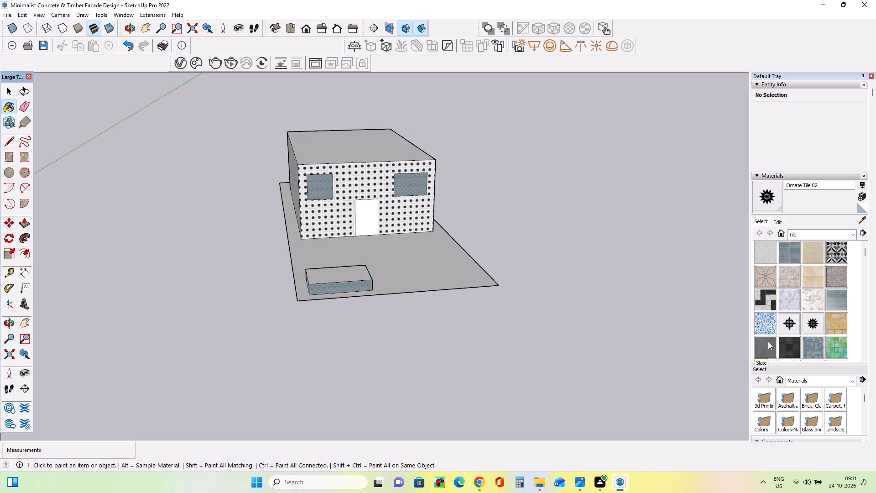
Paint the door face and the block's roof with Mosaic Hexagonal Tile.
click(767, 329)
click(369, 226)
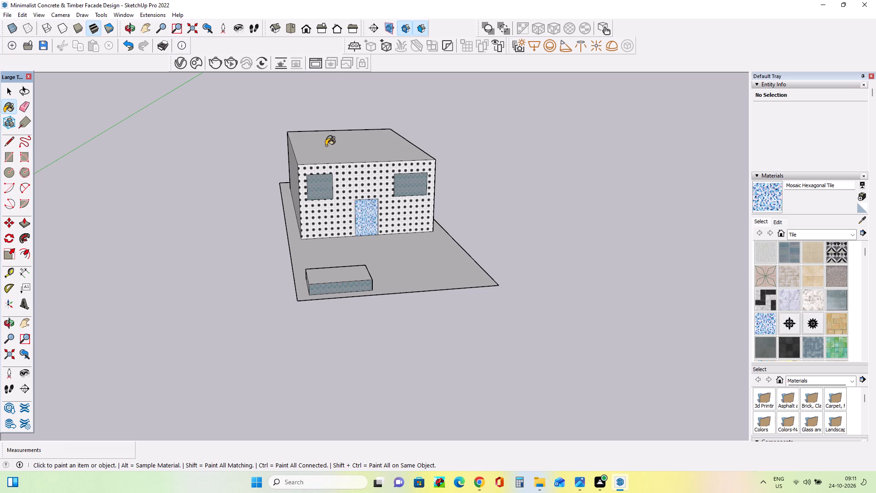
click(342, 152)
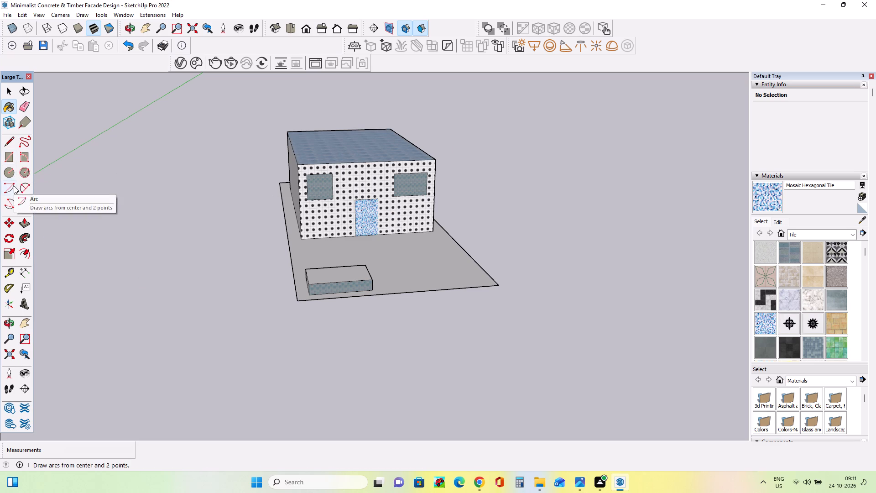
Draw a 24-sided circle with a radius of about 15' on the rear left part of the roof.
click(9, 172)
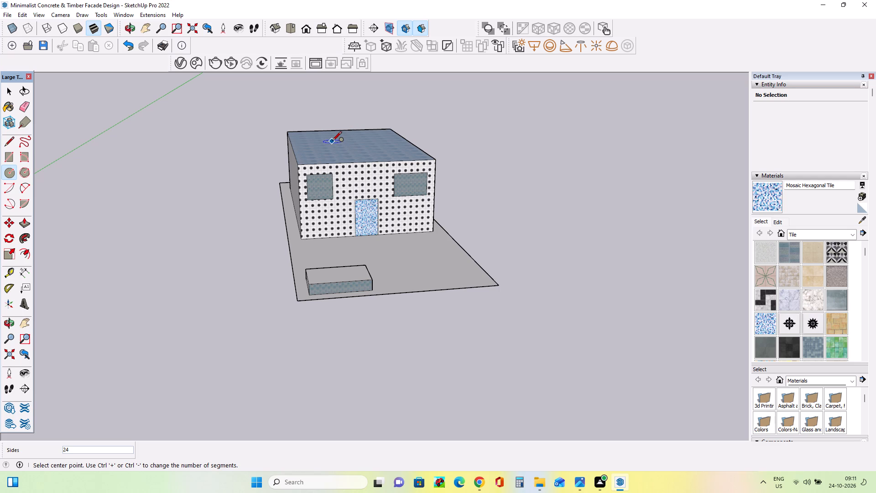
drag(332, 140, 348, 152)
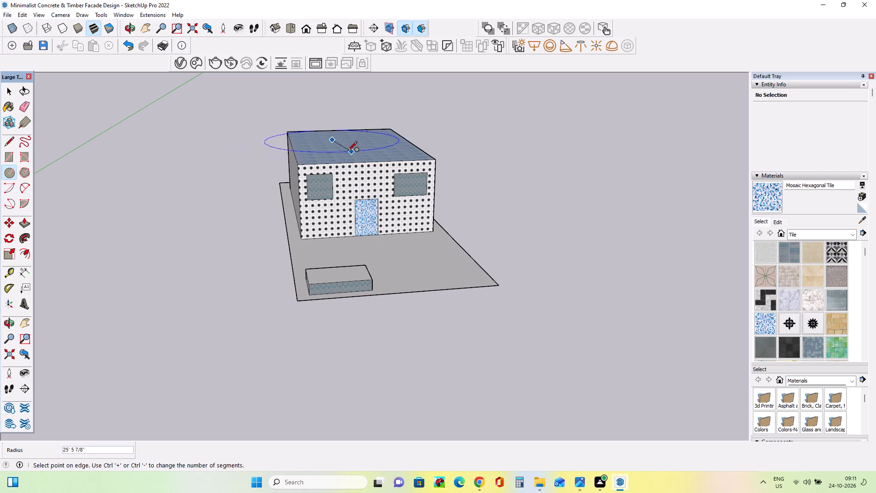
drag(348, 152, 339, 148)
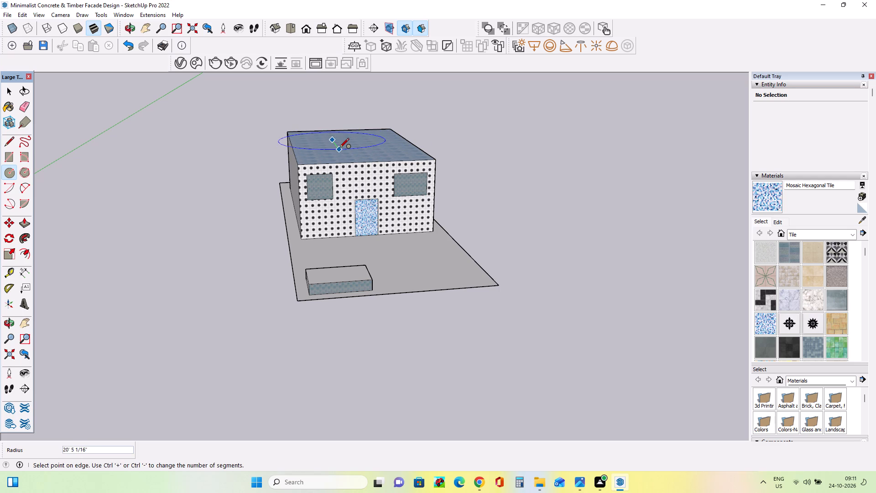
drag(339, 148, 337, 147)
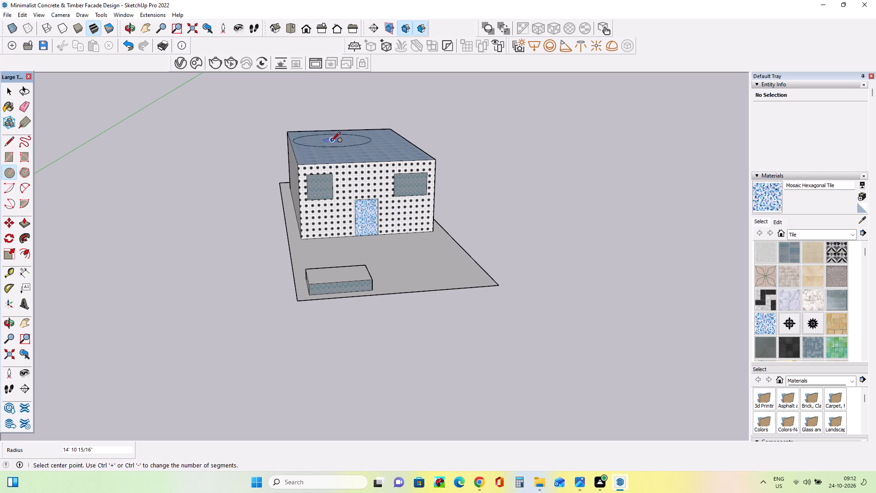
Push/Pull the roof face surrounding the circle down about 9".
click(26, 225)
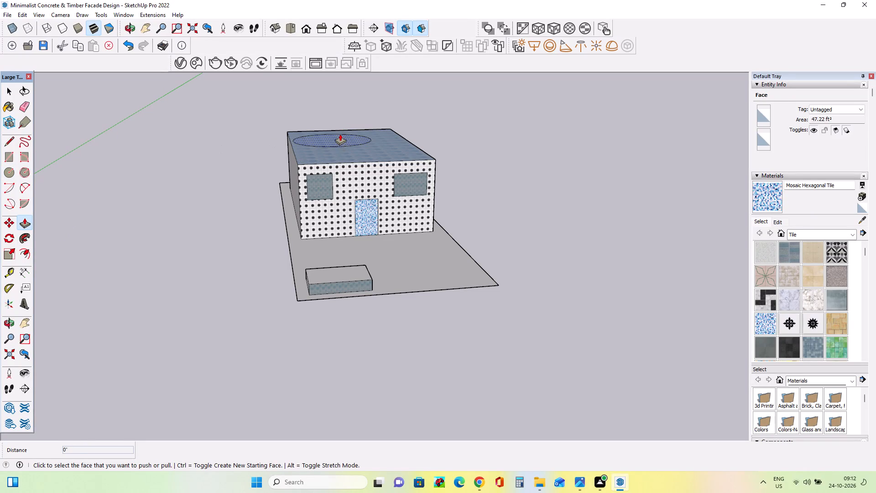
click(340, 134)
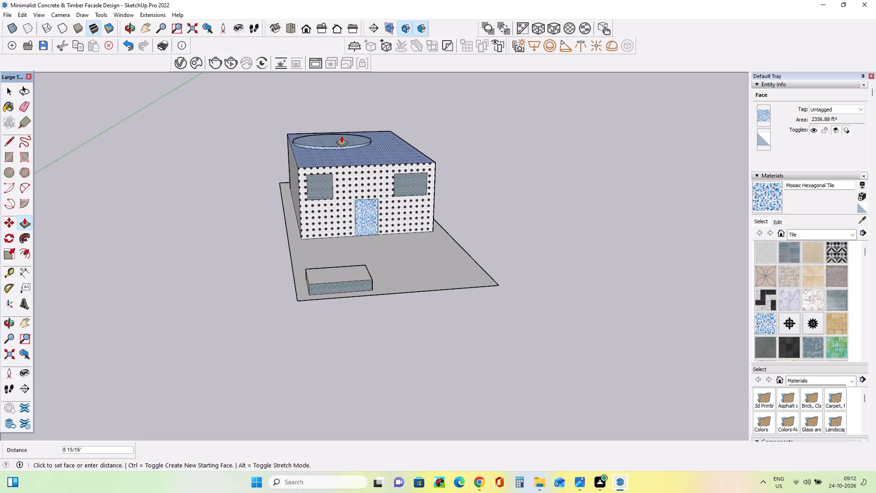
drag(340, 129, 343, 114)
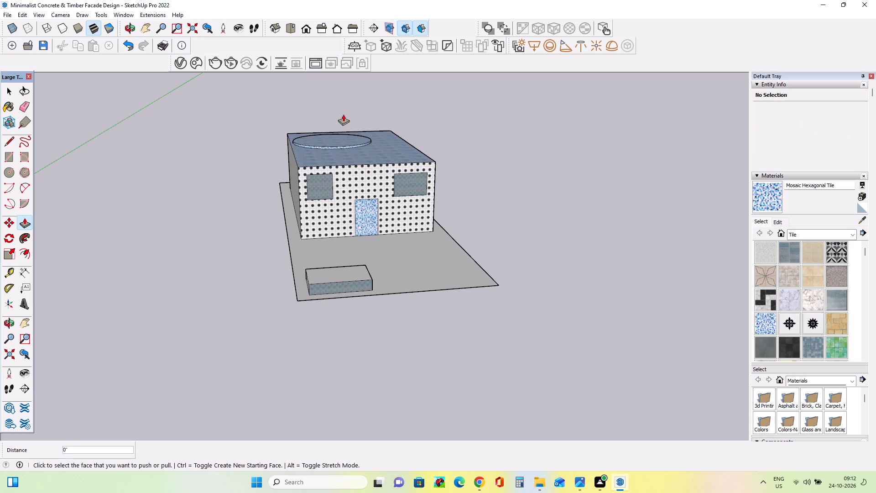
drag(343, 114, 344, 111)
Push/Pull the circular roof face up about 22' into a cylinder.
drag(339, 131, 341, 112)
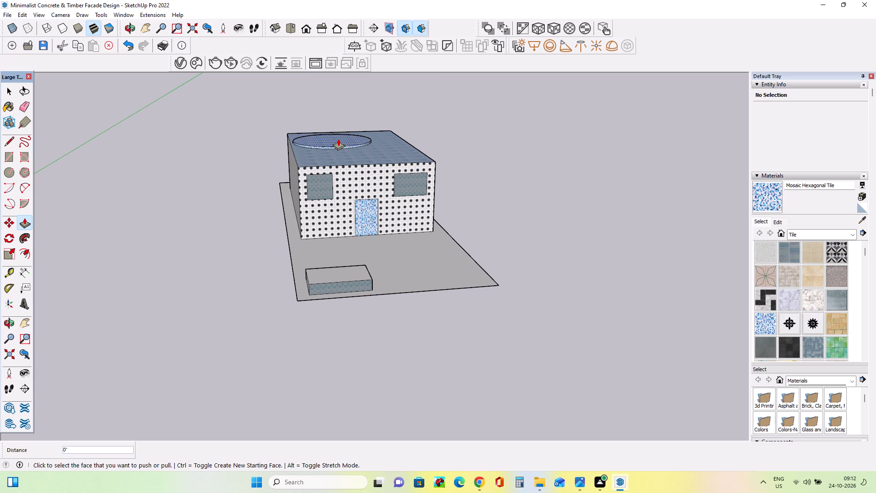
drag(338, 139, 346, 80)
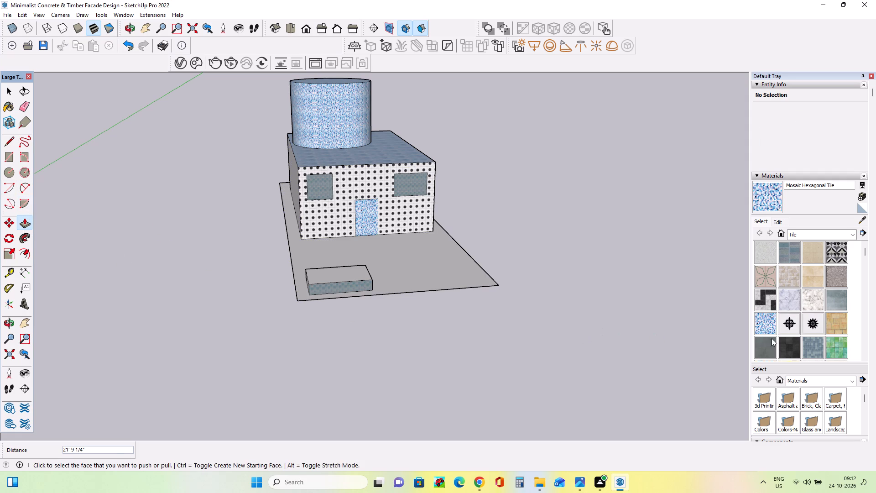
Paint the cylinder's side surface with Ornate Tile 02.
click(809, 320)
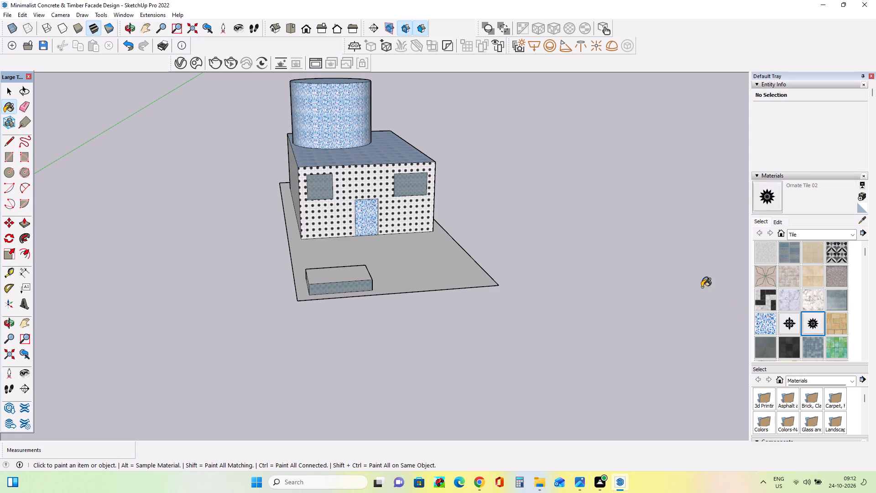
click(353, 129)
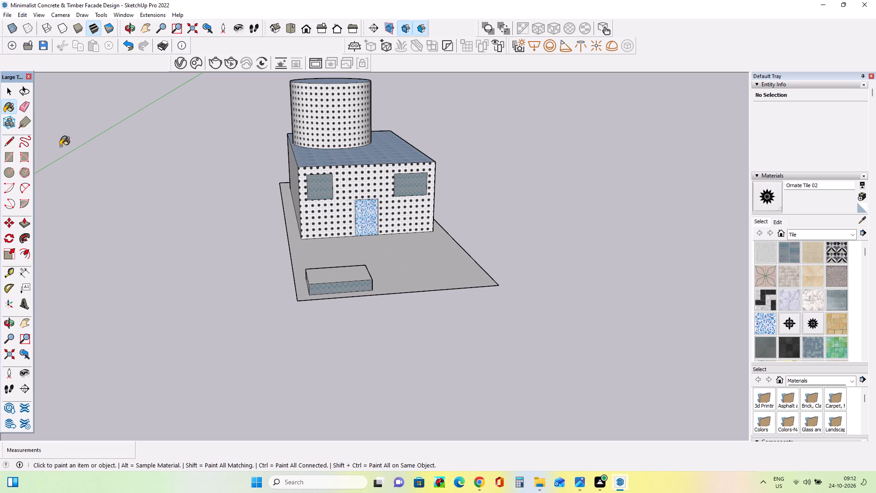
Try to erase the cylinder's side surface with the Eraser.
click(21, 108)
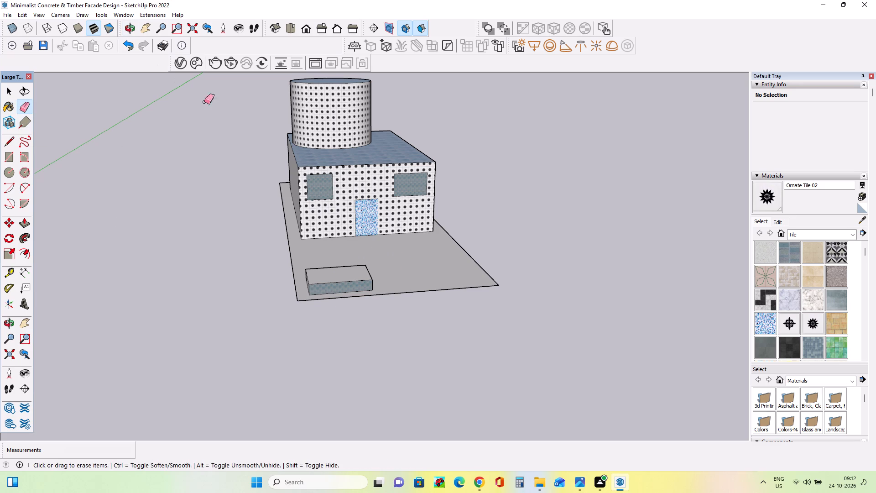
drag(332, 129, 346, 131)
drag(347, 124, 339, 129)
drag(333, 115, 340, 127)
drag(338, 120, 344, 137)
Draw a six-sided polygon with an inscribed radius of about 50' beside the house.
click(24, 157)
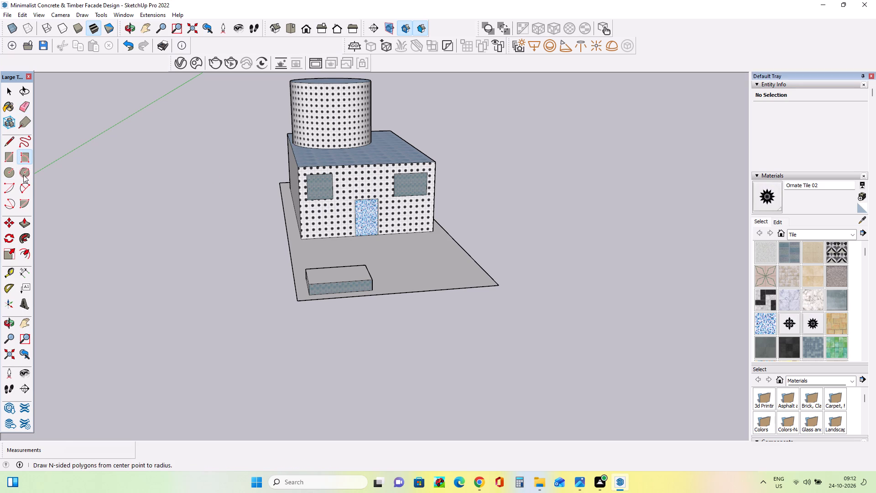
click(23, 175)
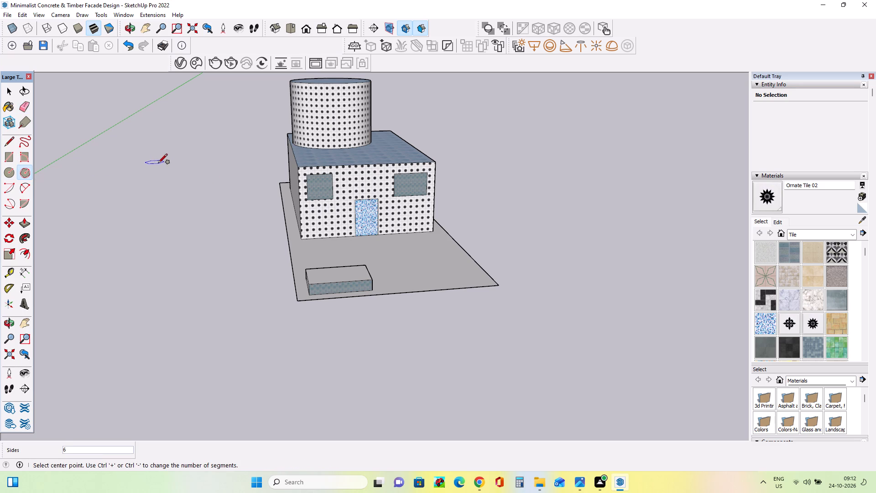
drag(187, 166, 188, 192)
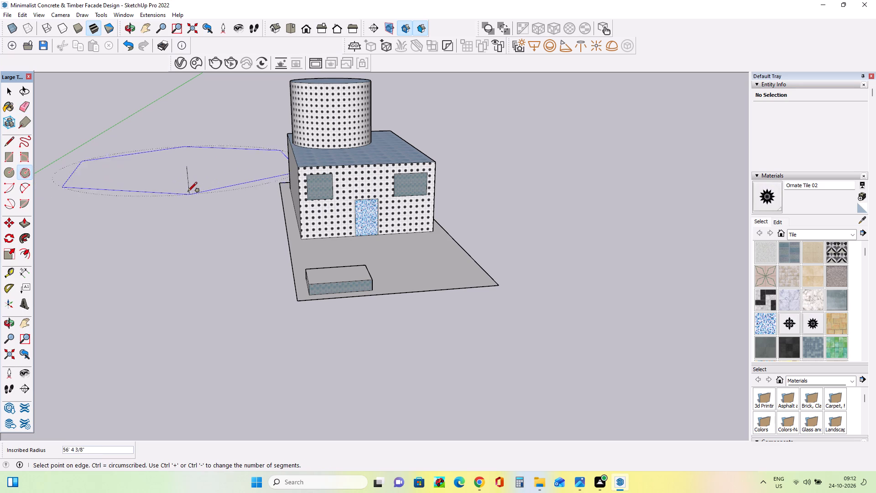
drag(188, 192, 173, 182)
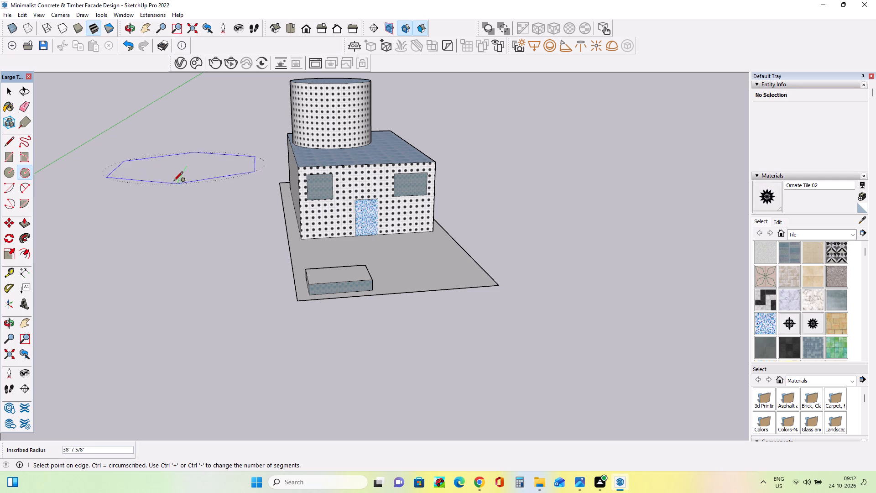
drag(173, 182, 187, 189)
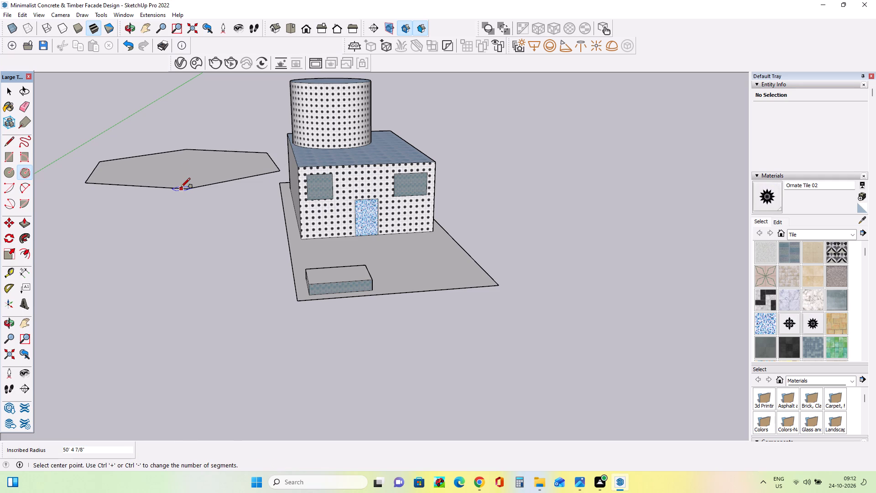
Push/Pull the hexagonal face down about 61' 6" into a prism.
click(23, 221)
drag(182, 177, 182, 189)
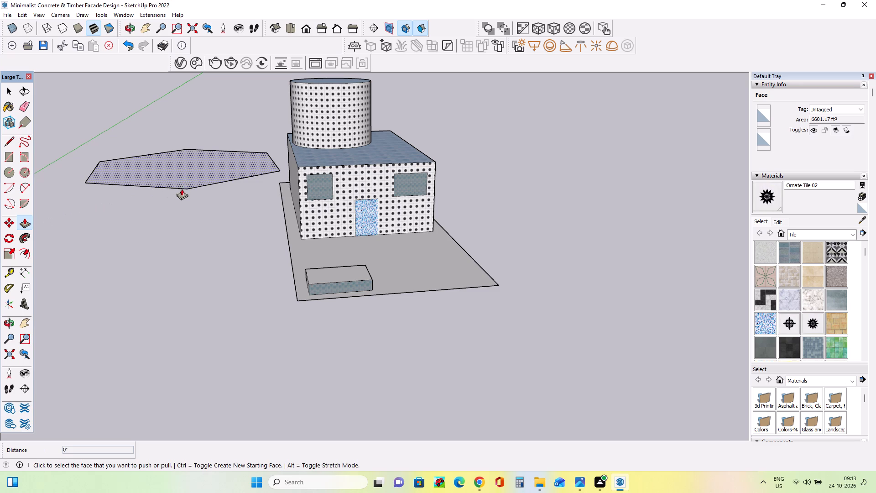
drag(182, 189, 170, 294)
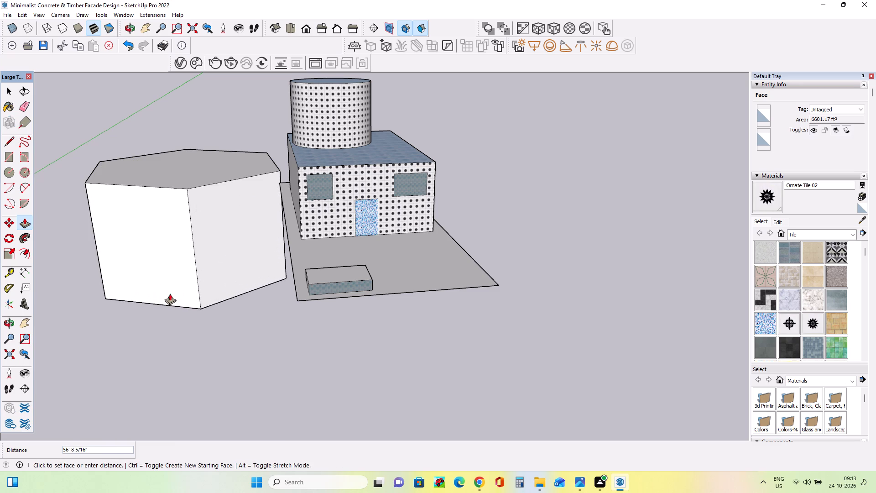
drag(170, 294, 170, 306)
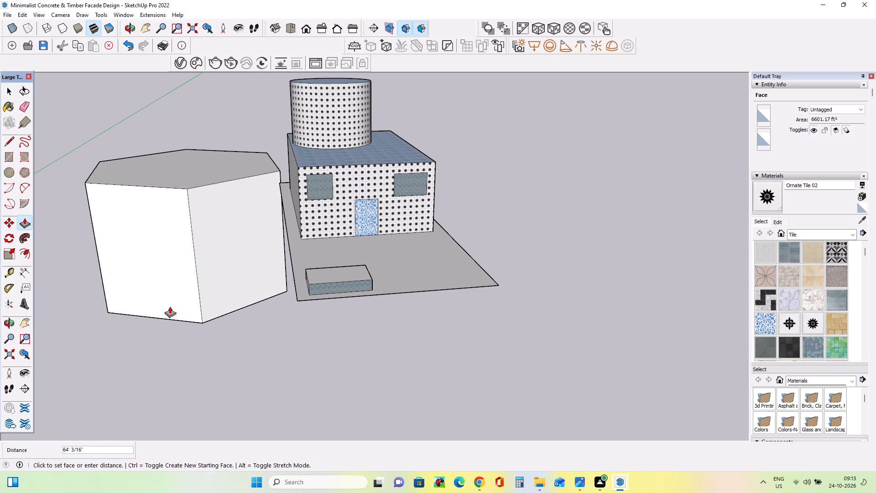
drag(170, 306, 169, 301)
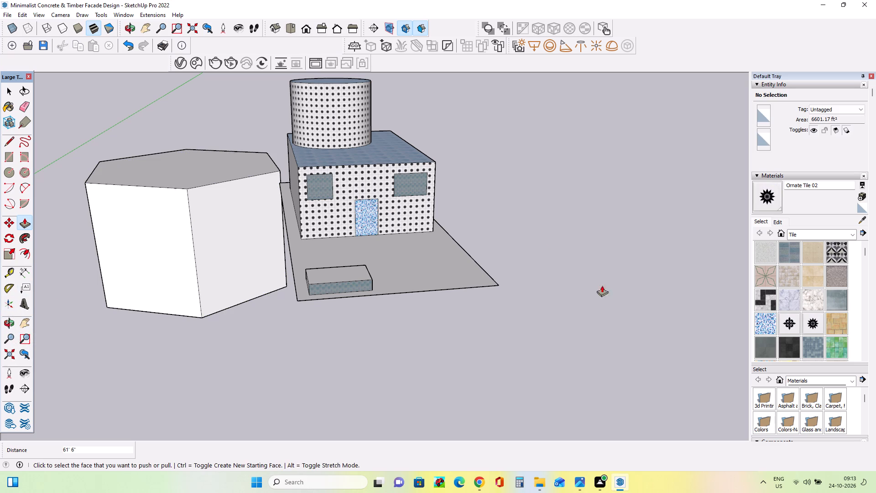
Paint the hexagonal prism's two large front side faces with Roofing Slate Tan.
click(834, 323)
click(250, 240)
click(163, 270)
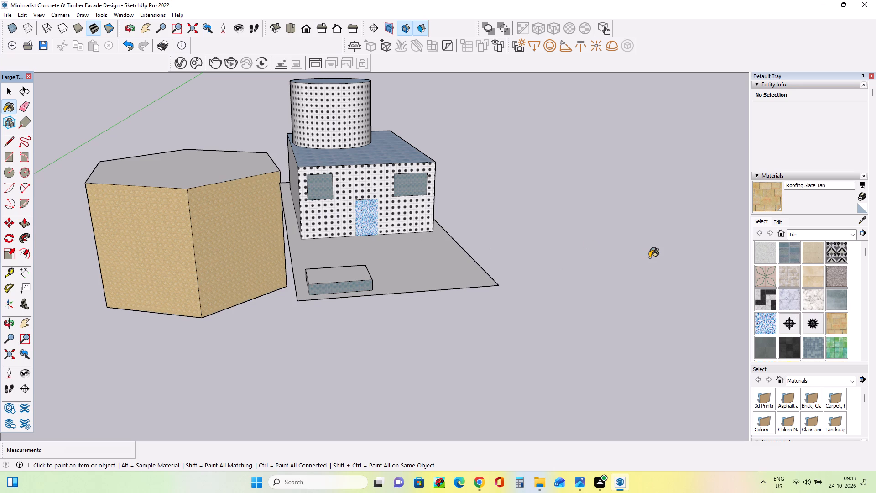
Paint the hexagonal prism's two large front side faces with Basic Tile.
click(764, 253)
click(236, 246)
click(179, 249)
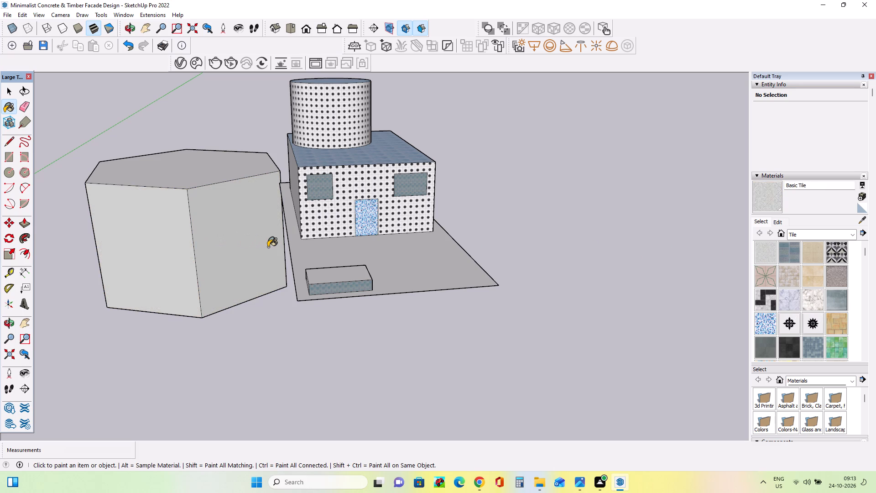
Paint the hexagonal prism's top face with Encaustic Tile Circular 02.
click(777, 275)
click(772, 277)
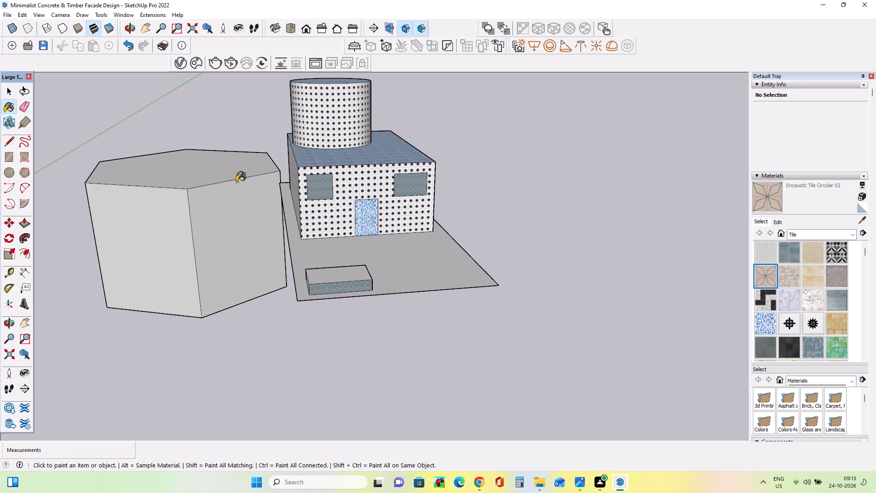
click(234, 170)
click(249, 173)
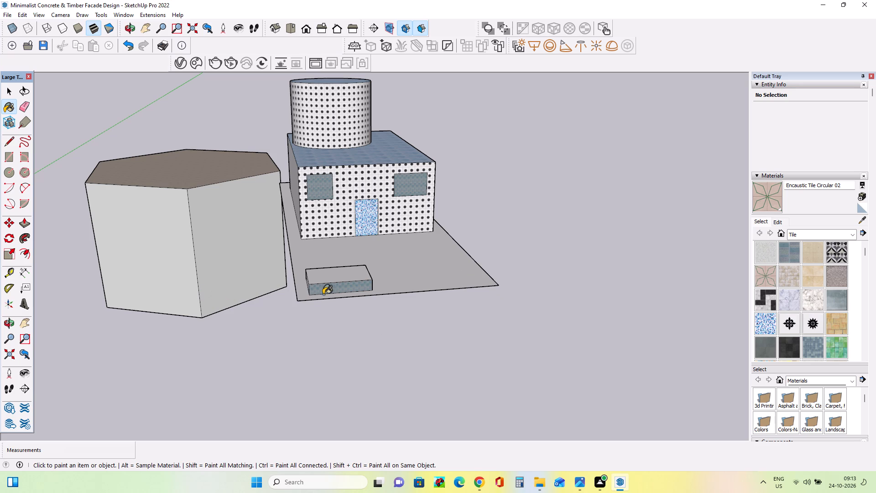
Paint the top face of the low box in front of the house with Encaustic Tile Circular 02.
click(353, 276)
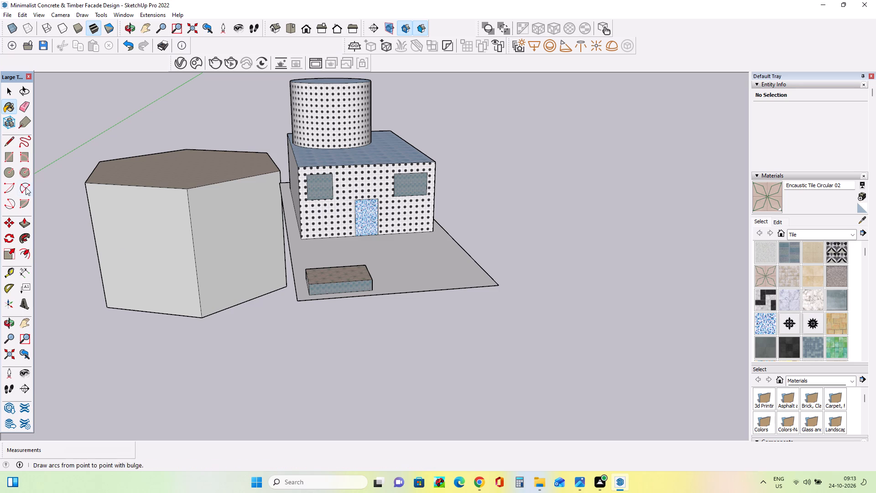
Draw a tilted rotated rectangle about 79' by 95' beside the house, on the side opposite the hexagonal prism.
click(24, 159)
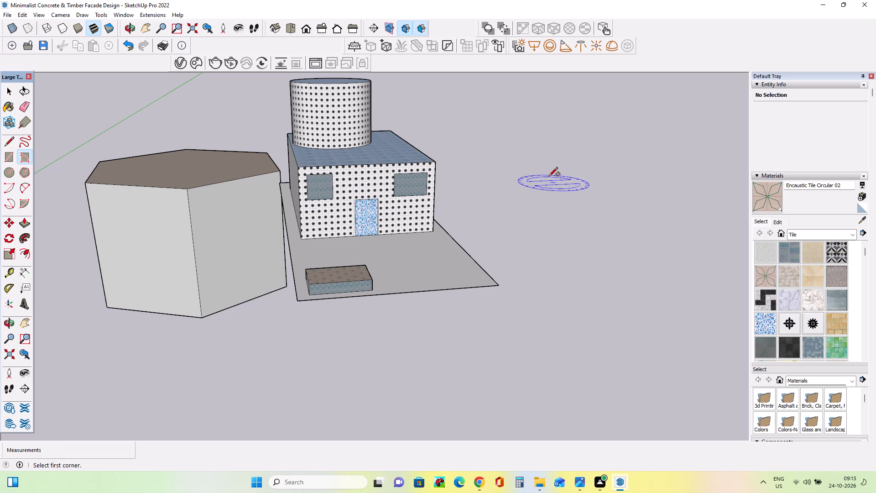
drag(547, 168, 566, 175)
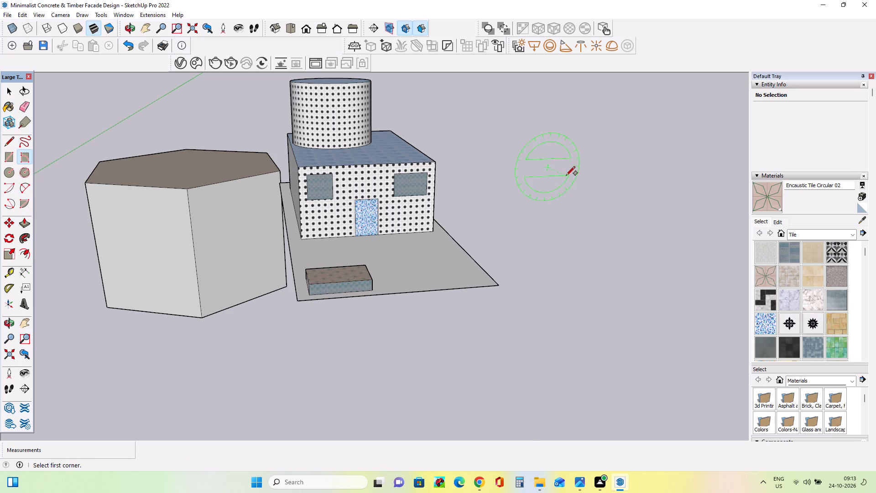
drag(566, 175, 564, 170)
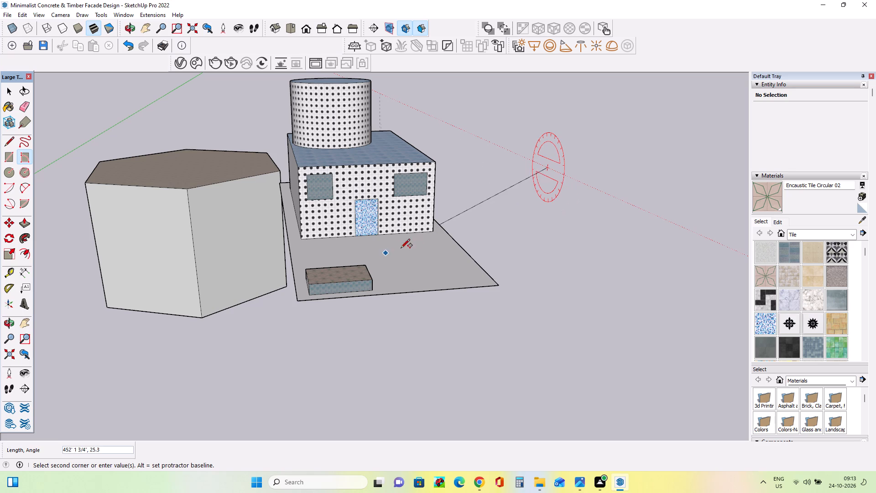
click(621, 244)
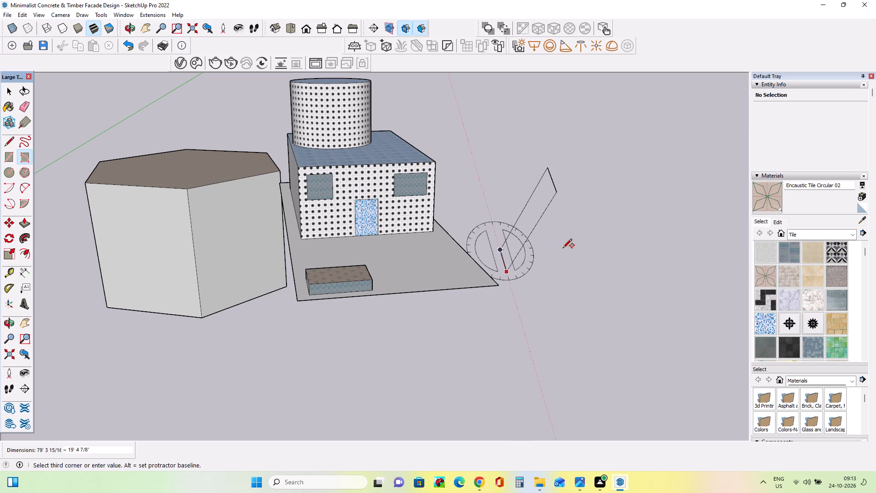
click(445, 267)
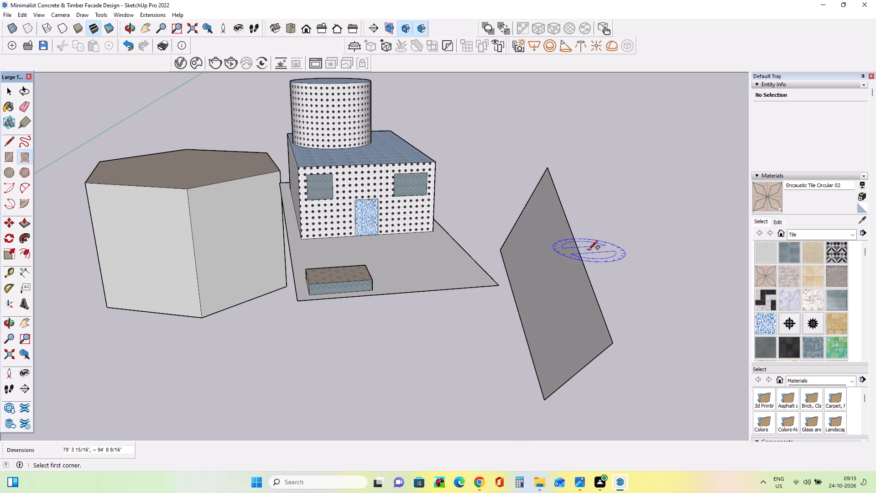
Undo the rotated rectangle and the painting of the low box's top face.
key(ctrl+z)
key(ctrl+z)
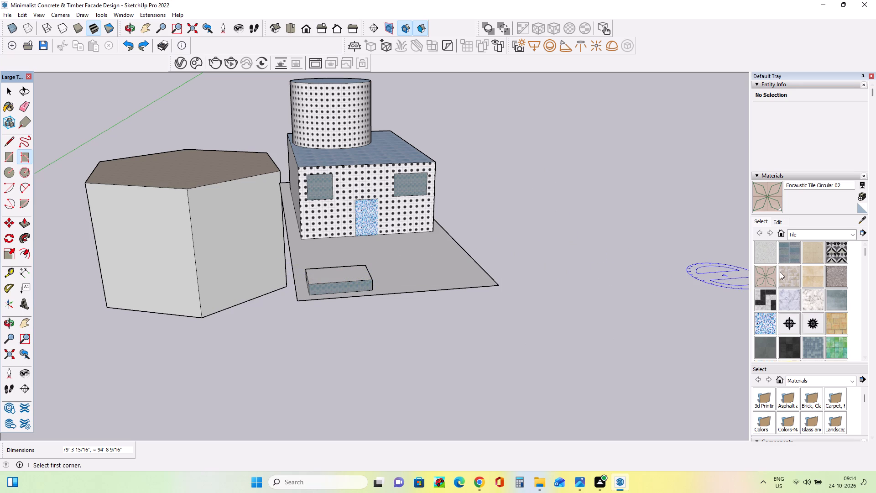
Paint the top face of the low box in front of the house with Encaustic Tile Circular 02.
click(767, 273)
click(326, 278)
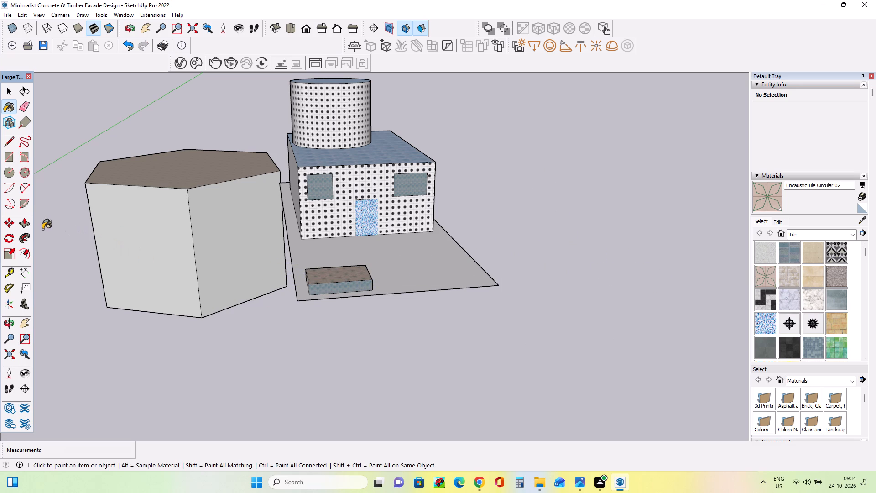
Draw a circle with a radius of about 48' 6" beside the house, on the side opposite the hexagonal prism.
click(8, 170)
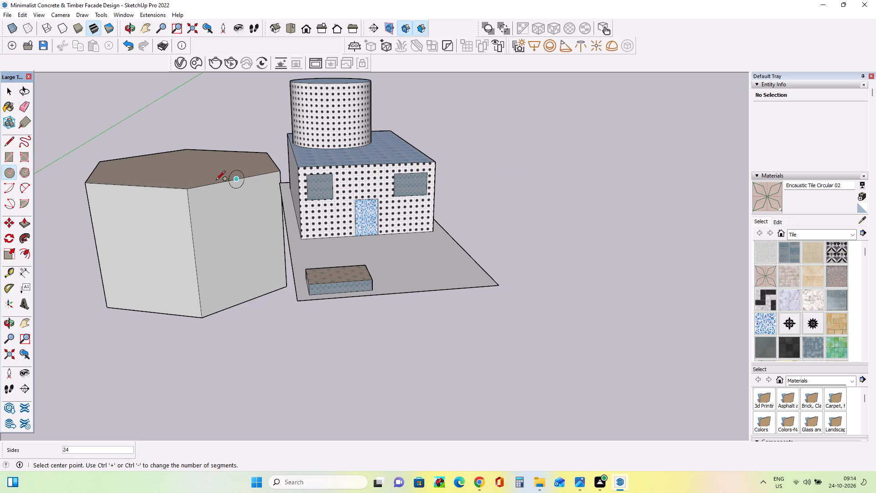
drag(503, 145, 541, 195)
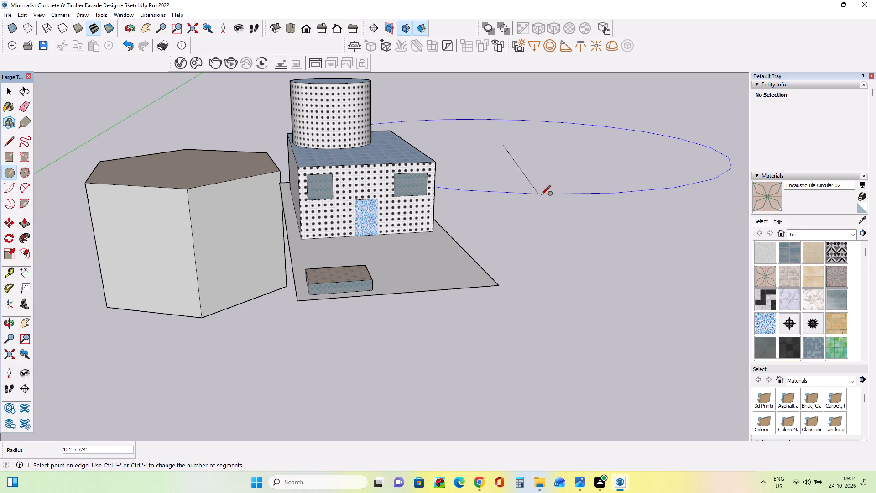
drag(541, 195, 504, 160)
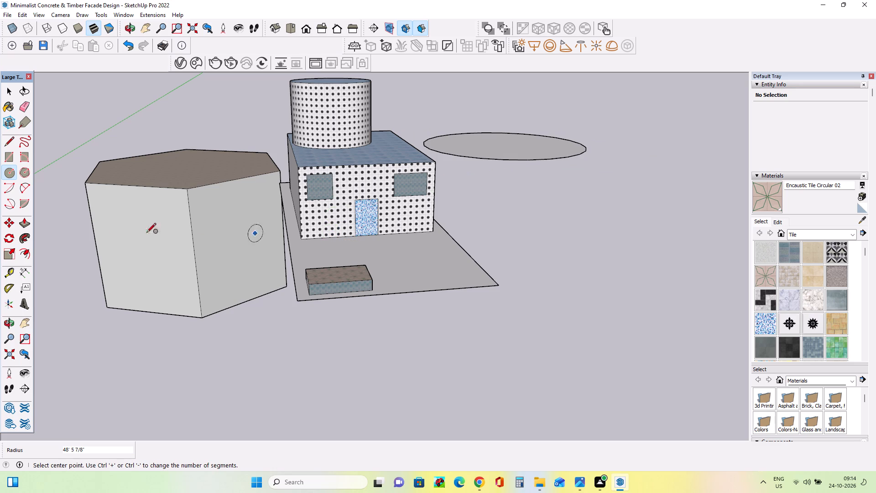
Push/Pull the new circular face beside the house down about 73' into a large cylinder.
click(25, 226)
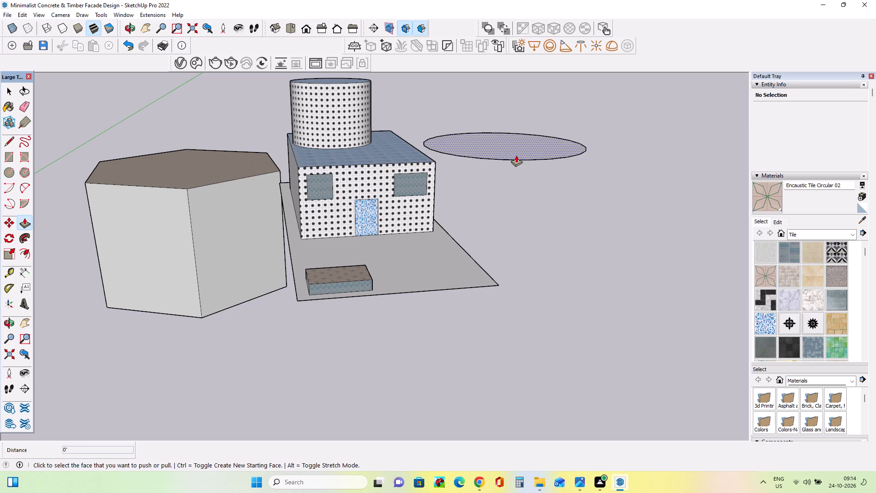
drag(516, 151, 551, 271)
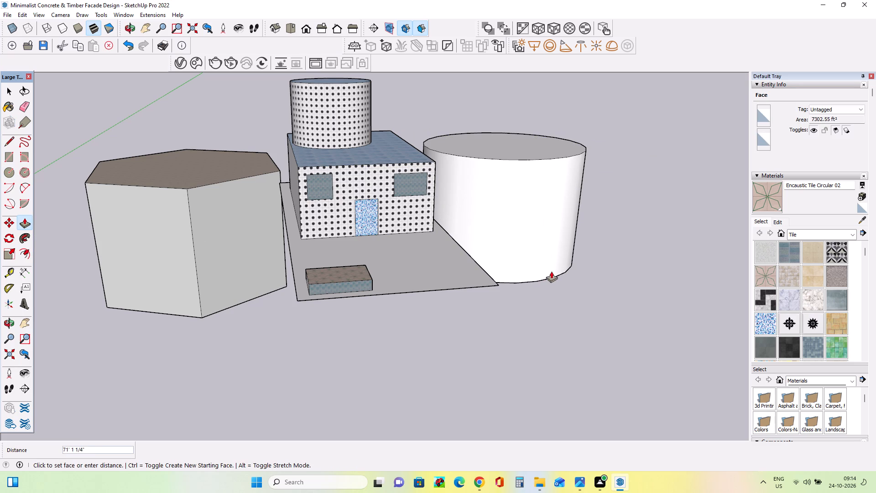
drag(551, 271, 552, 275)
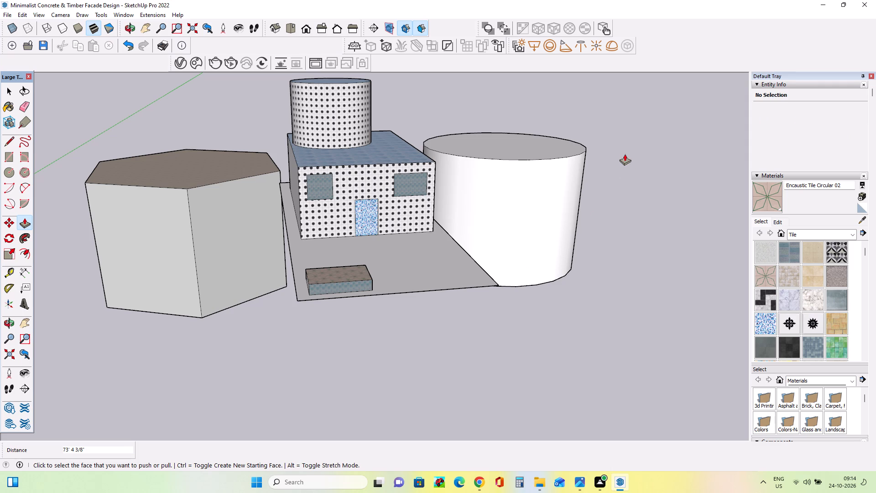
Push/Pull the large cylinder's top face up to make it taller than the house.
drag(624, 153, 637, 222)
drag(521, 216, 507, 120)
drag(509, 140, 511, 99)
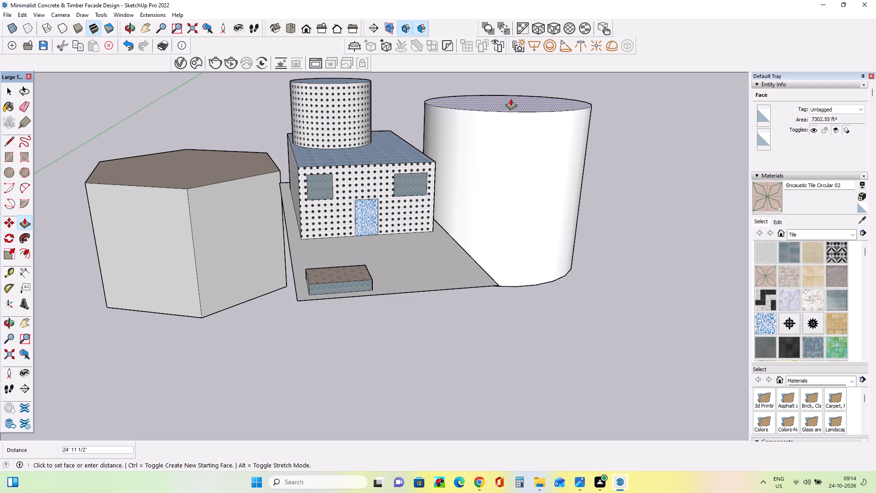
drag(511, 99, 513, 85)
Push/Pull the hexagonal prism's front side face nearest the house slightly inward.
drag(236, 195, 236, 162)
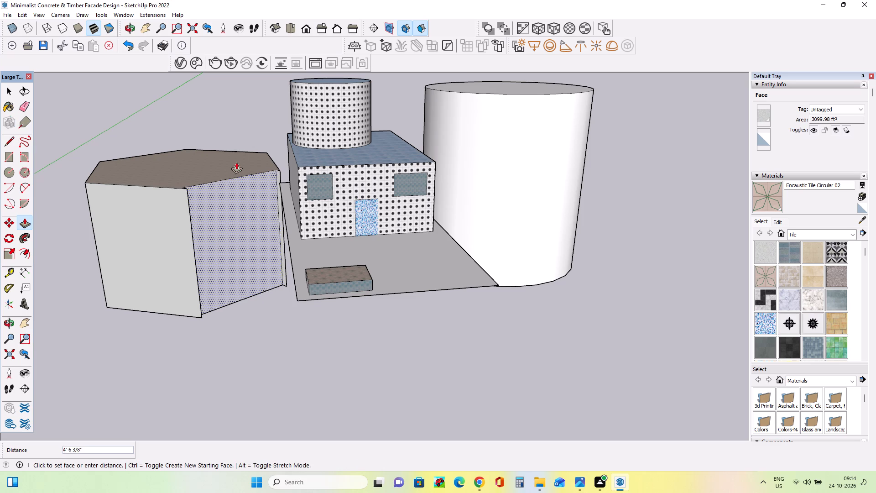
drag(236, 162, 259, 249)
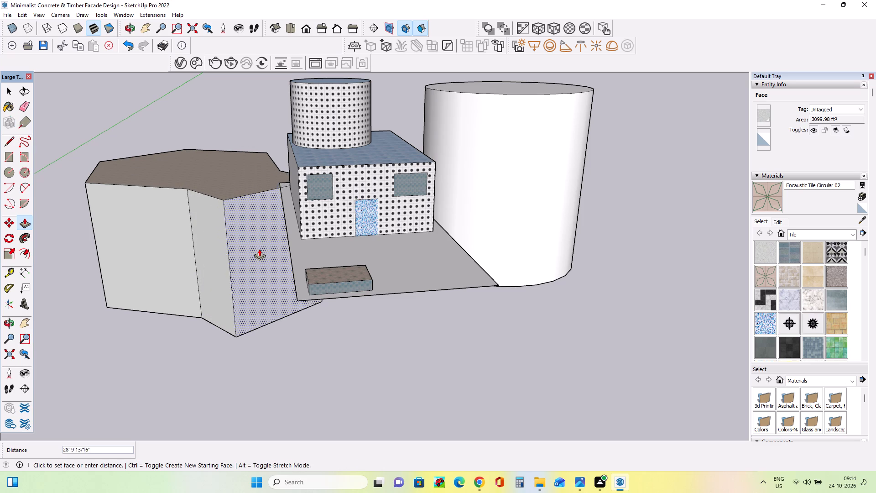
drag(259, 249, 221, 224)
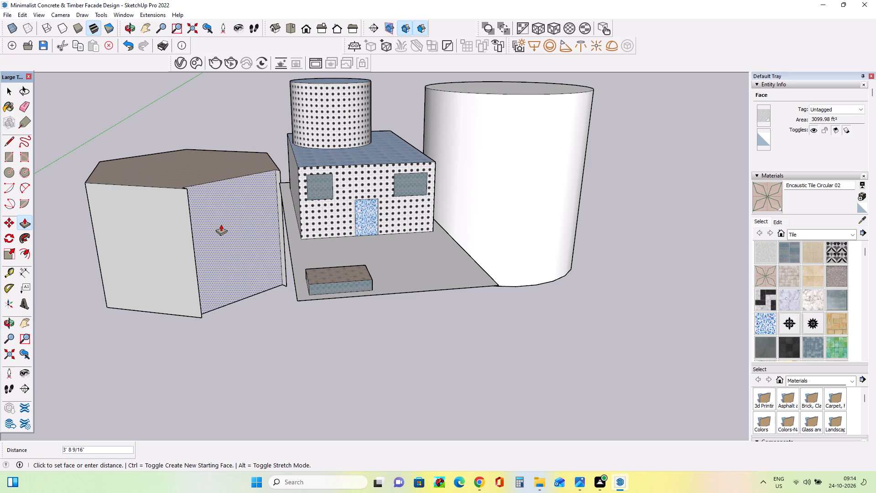
drag(221, 224, 221, 231)
Push/Pull the hexagonal prism's top face up about 31' 8".
drag(188, 160, 195, 100)
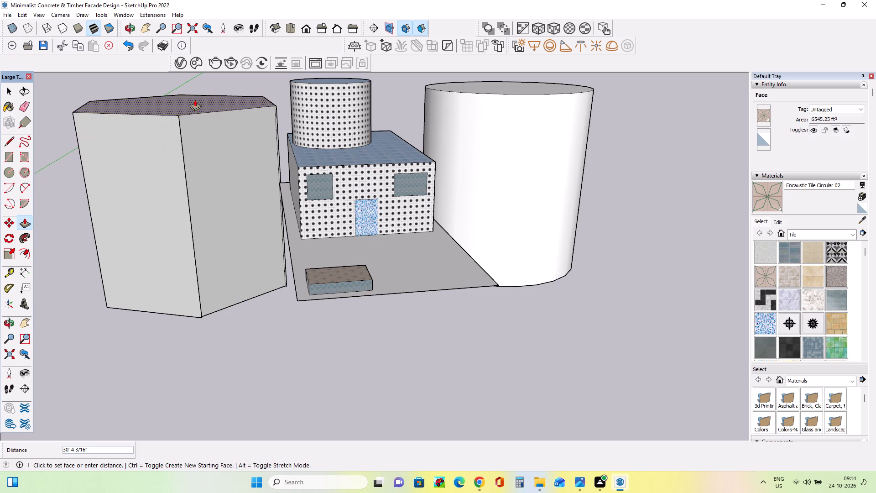
drag(195, 100, 195, 98)
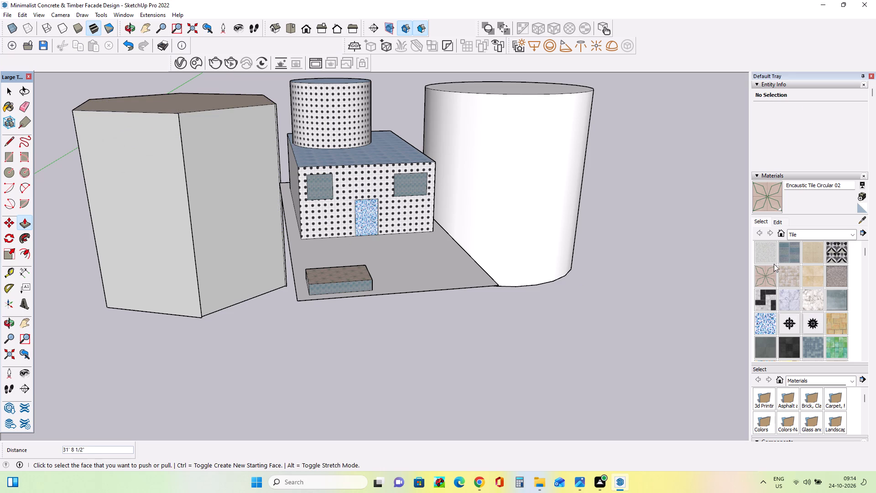
Paint the large cylinder's side surface with Marble Carrara Gold Floor Tile.
click(821, 300)
click(503, 146)
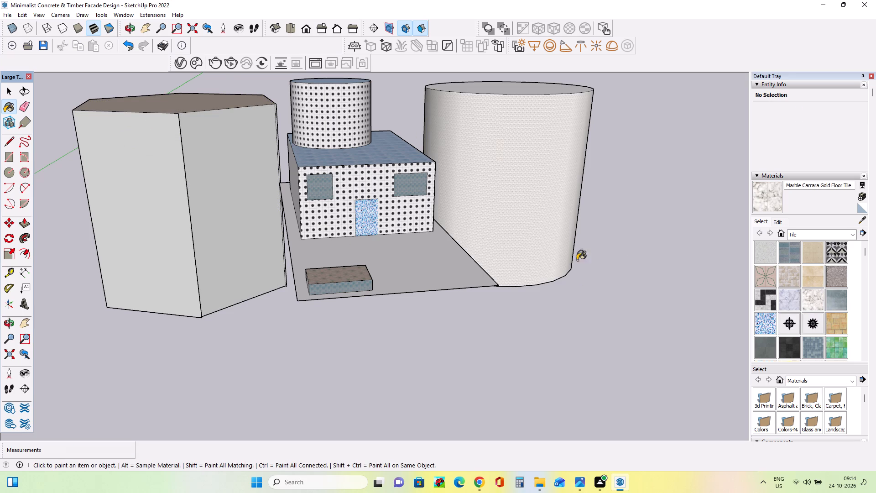
Paint the large cylinder's top face with Encaustic Tile Circular 02.
click(766, 275)
click(477, 86)
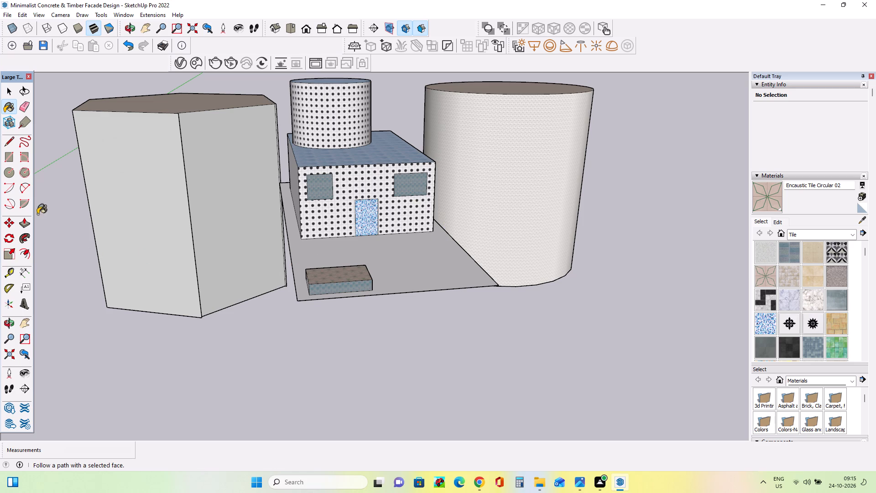
Draw a flat rectangle about 58' 8" by 18' 2" on the ground in front of the house plot.
click(13, 162)
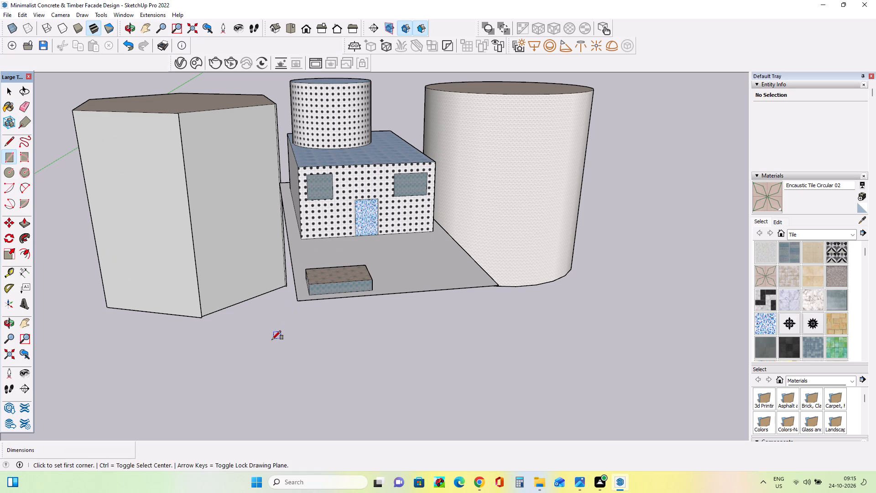
drag(271, 333, 313, 352)
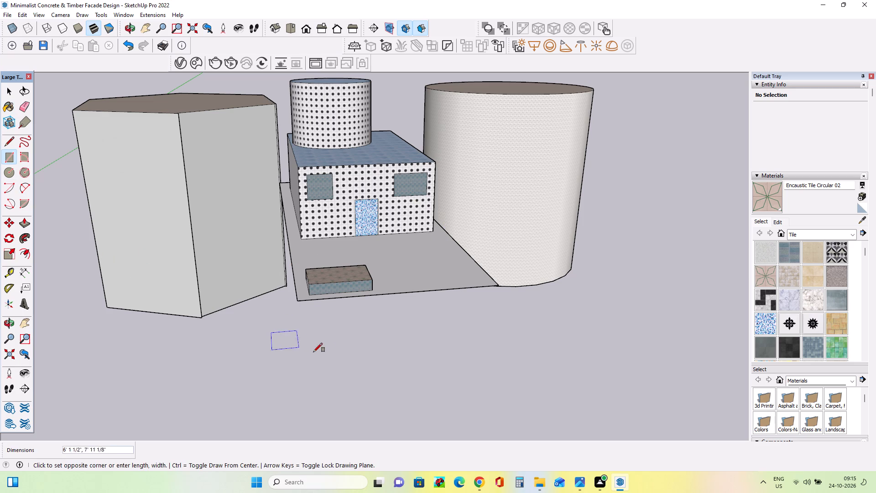
drag(313, 352, 548, 354)
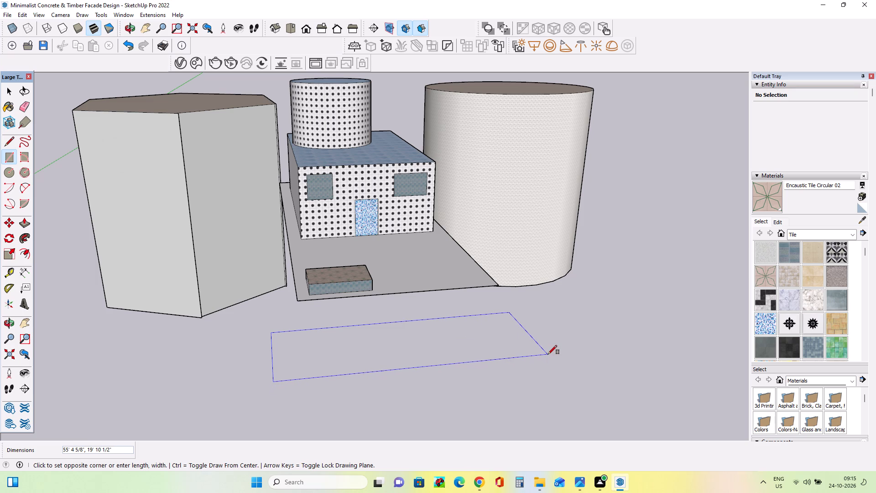
drag(548, 354, 559, 349)
right_click(490, 425)
click(490, 425)
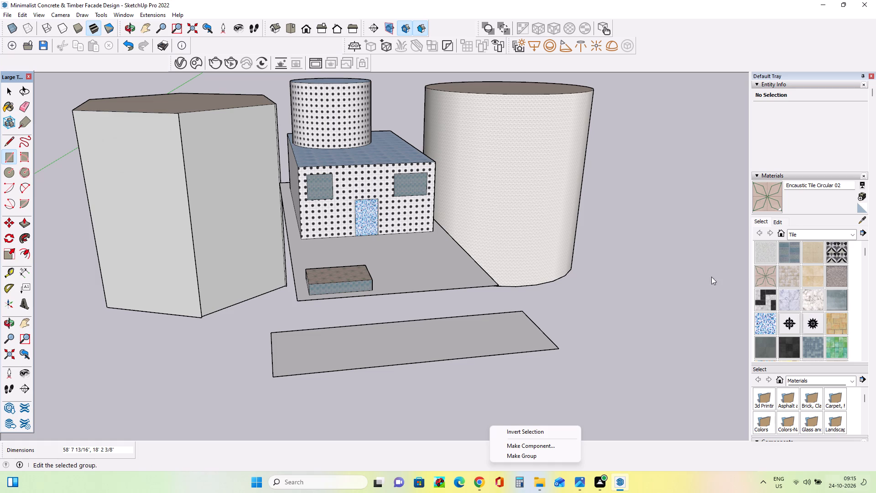
scroll(0, 0, down, 9)
scroll(117, 173, down, 5)
Select the entire hexagonal prism and move it about 33' 10" towards the rear.
click(22, 319)
drag(152, 203, 150, 455)
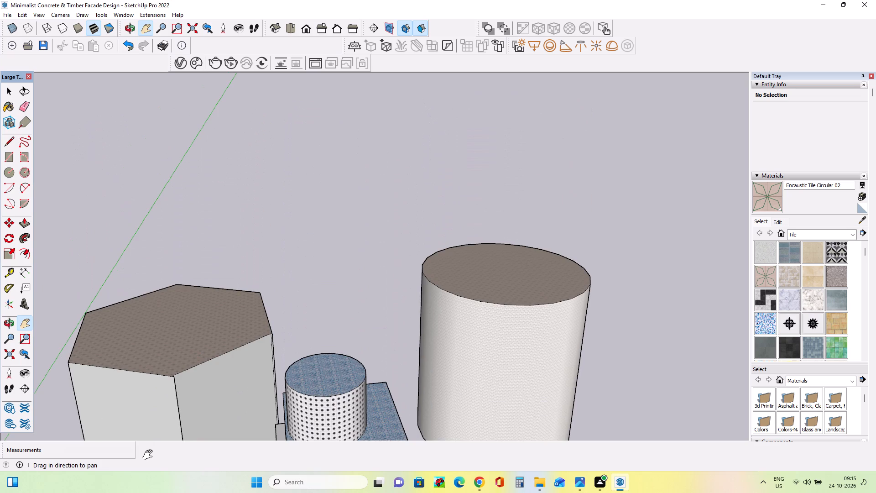
drag(150, 455, 239, 327)
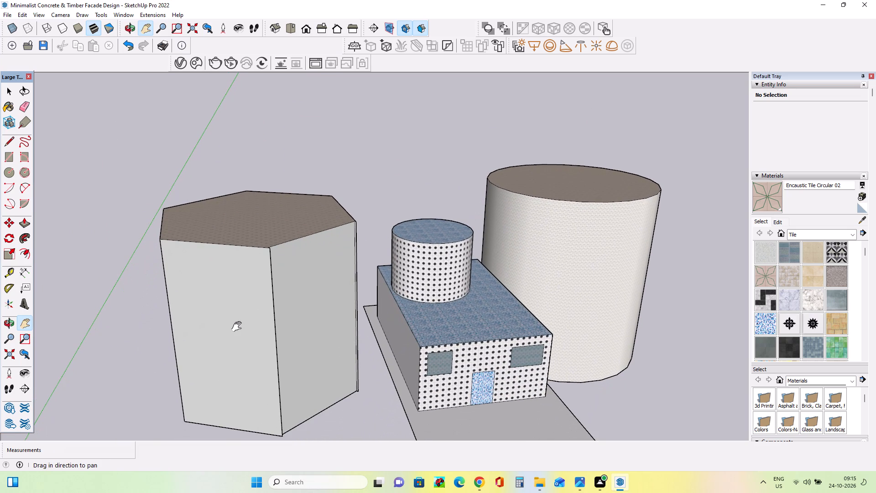
right_drag(6, 491, 102, 492)
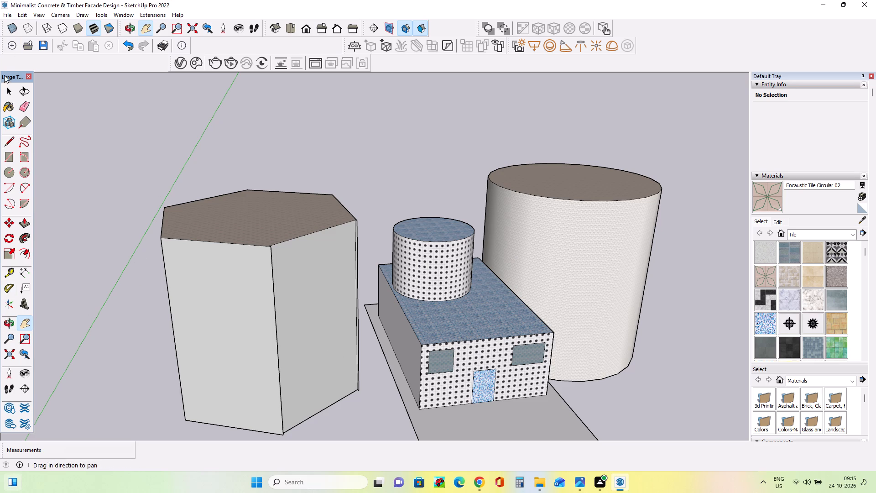
click(6, 89)
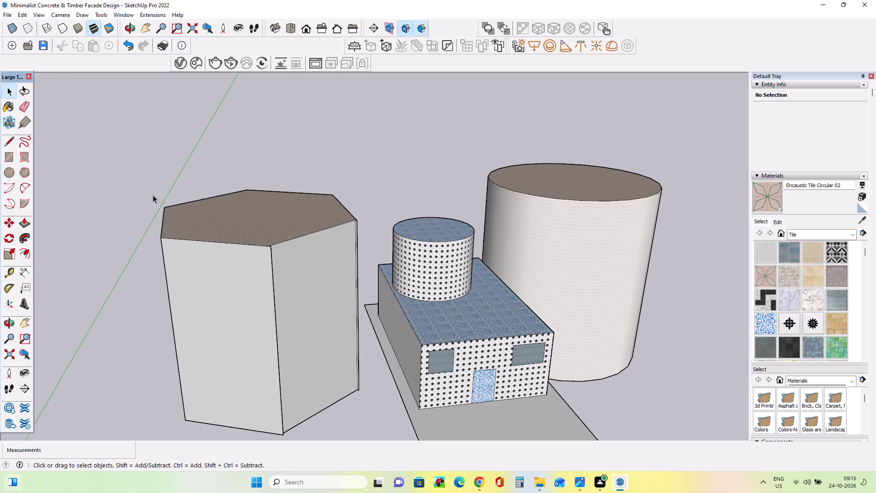
drag(153, 175, 368, 465)
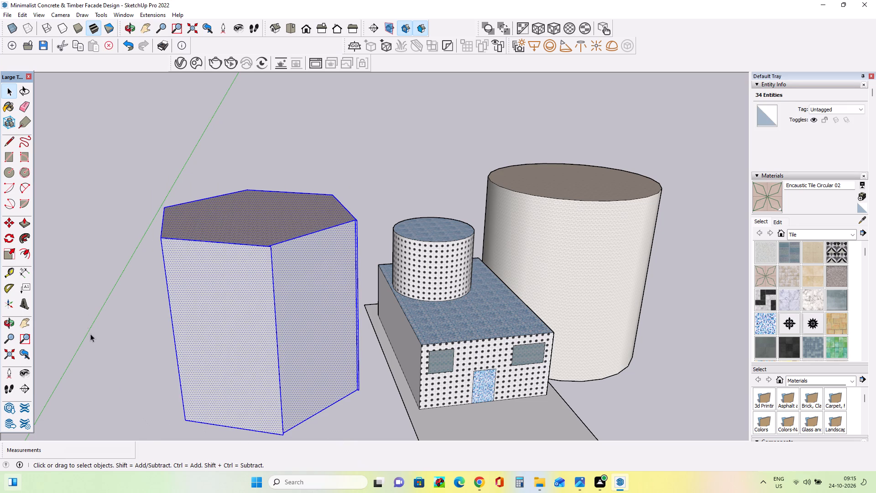
click(3, 230)
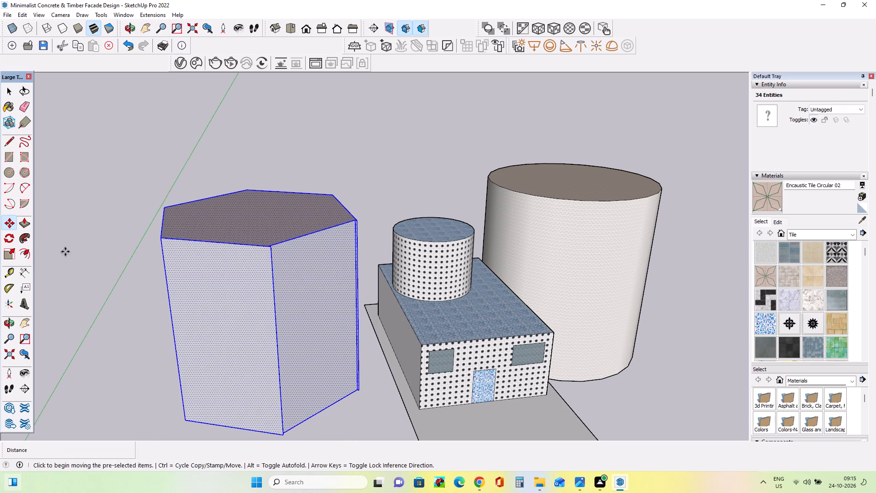
drag(174, 308, 94, 239)
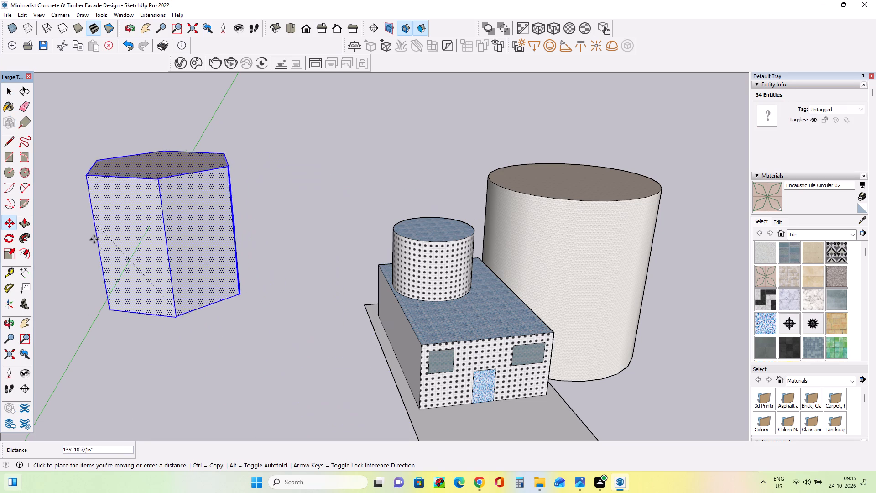
drag(94, 239, 178, 278)
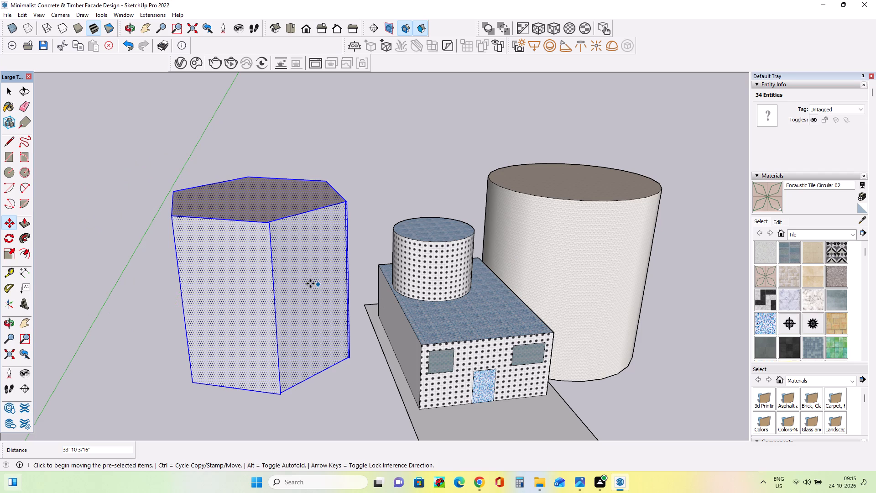
Move the selected hexagonal prism about 17' 8" to stand close beside the house plot.
drag(310, 283, 266, 280)
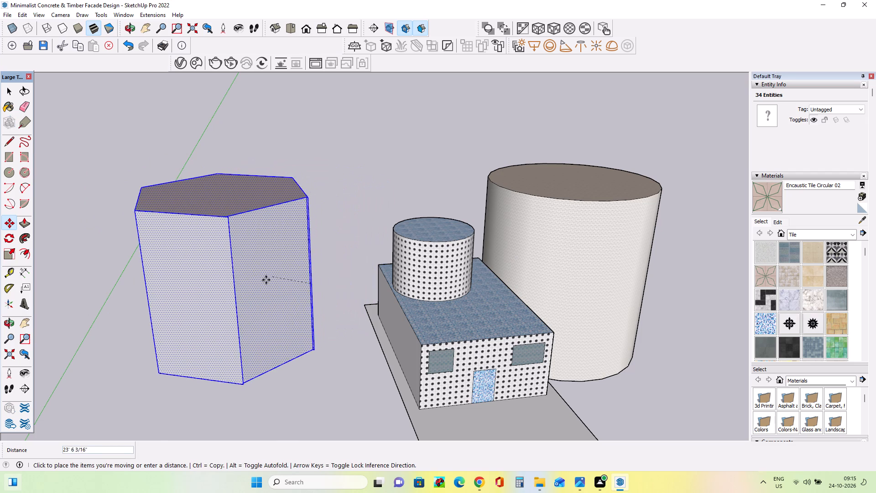
drag(266, 280, 256, 272)
key(Right)
key(Right)
key(Right)
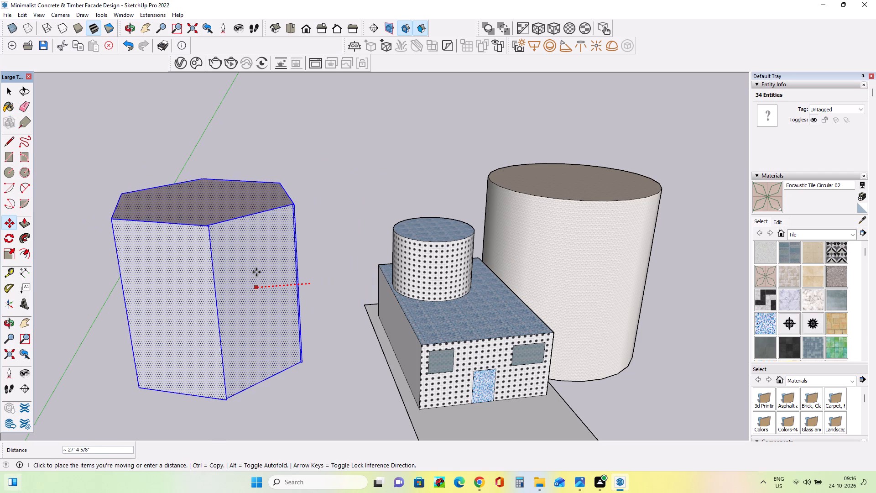
drag(256, 272, 279, 276)
key(Right)
key(Right)
key(Right)
key(Right)
key(Right)
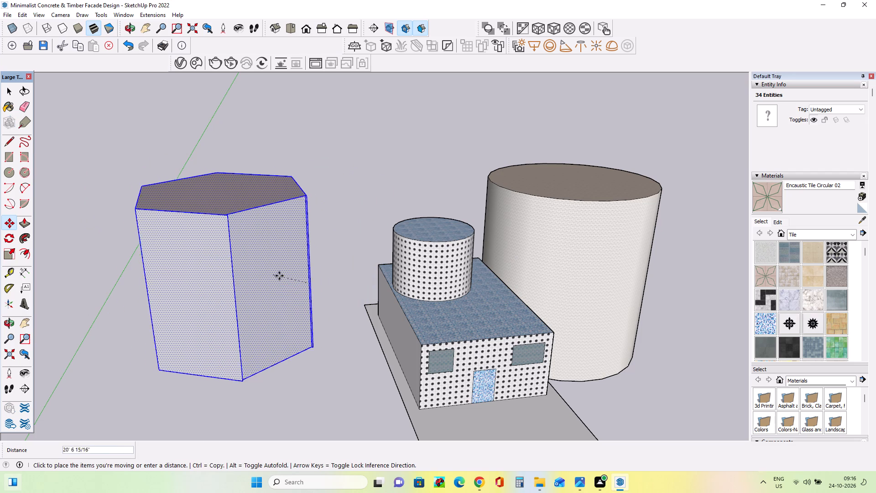
drag(279, 276, 268, 278)
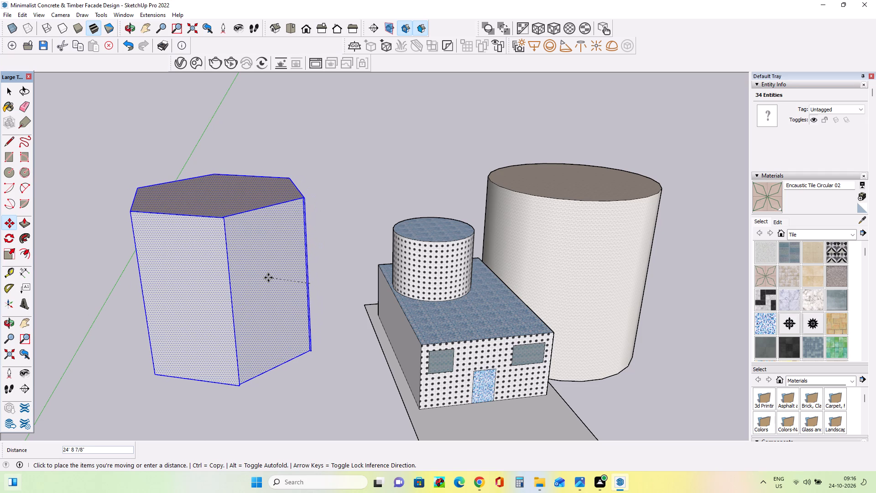
drag(268, 278, 347, 249)
scroll(338, 252, up, 1)
middle_click(345, 250)
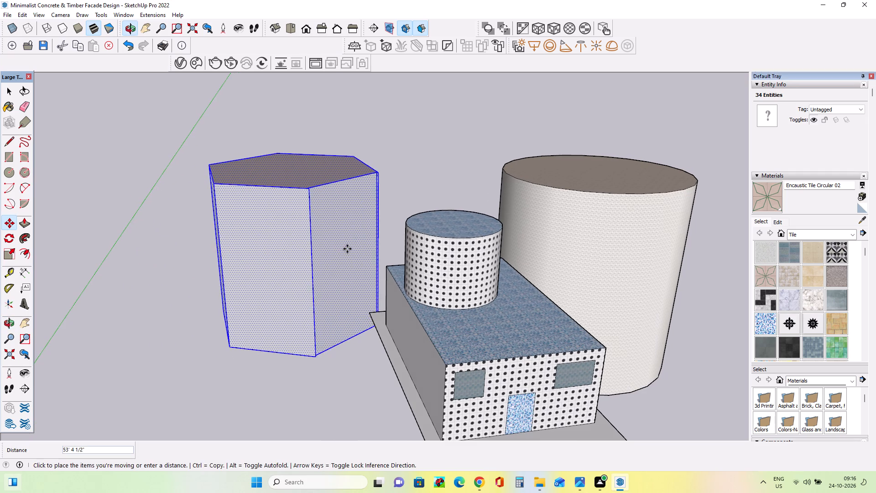
drag(347, 249, 590, 441)
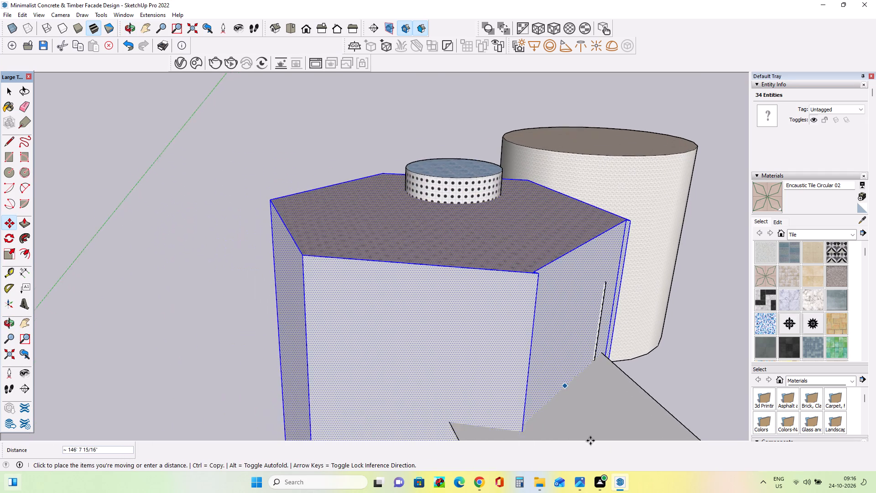
drag(590, 441, 70, 111)
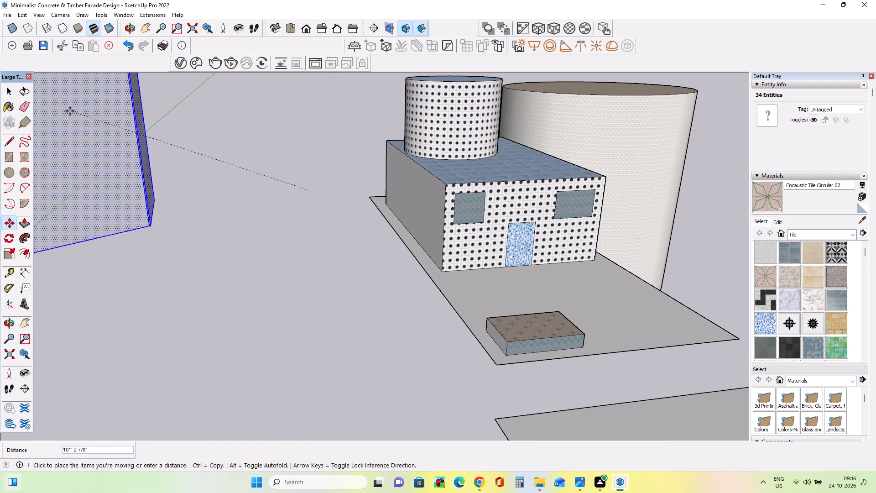
scroll(70, 111, down, 1)
drag(70, 111, 261, 219)
scroll(319, 226, down, 1)
scroll(280, 230, down, 5)
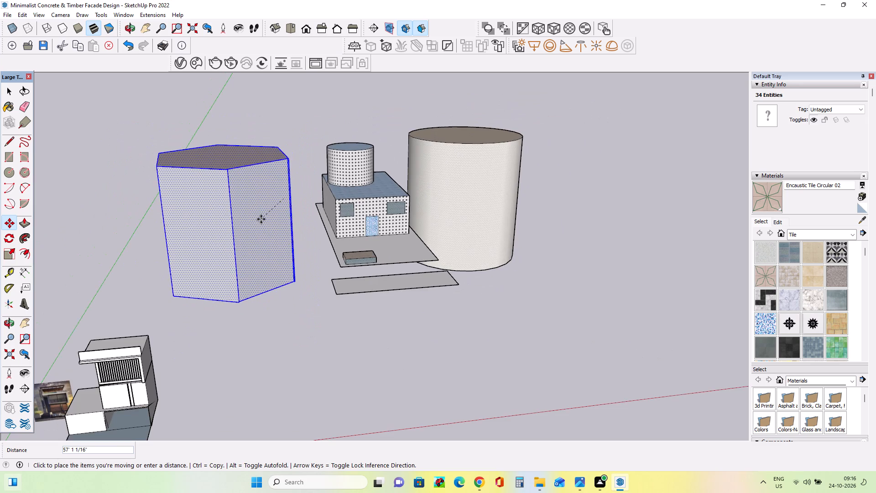
drag(261, 219, 285, 206)
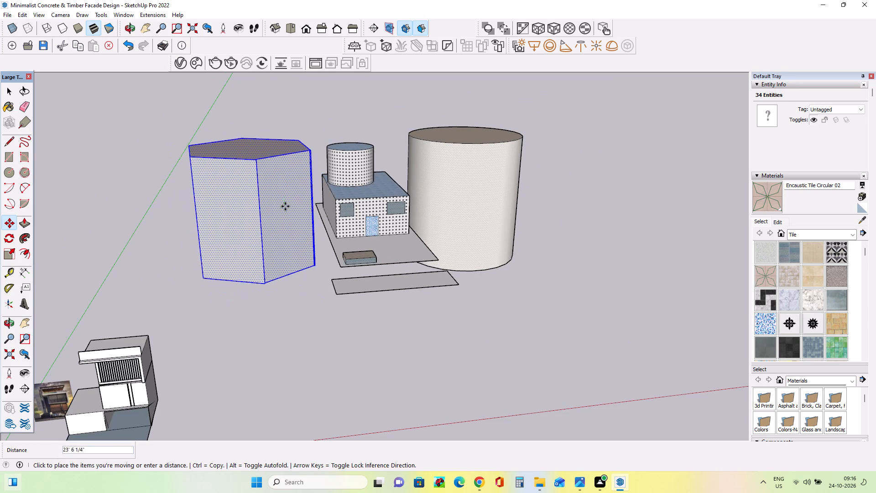
drag(285, 206, 284, 205)
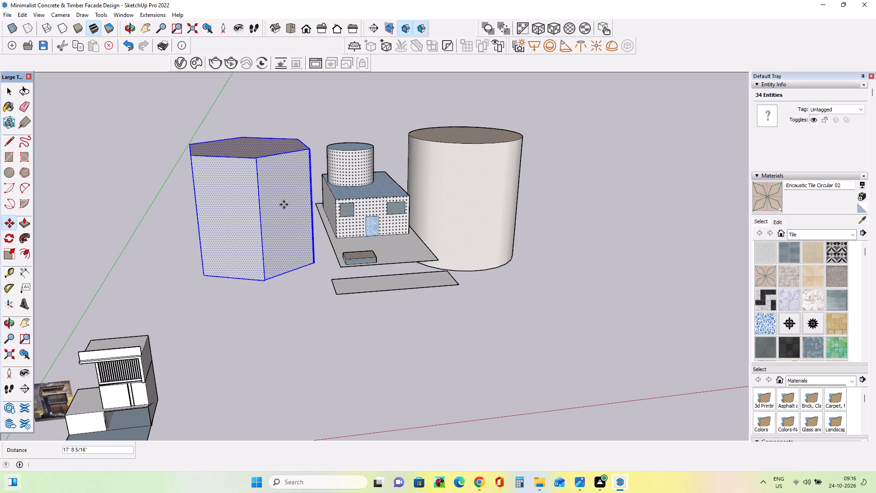
Move the hexagonal prism sideways about 22' 6" away from the house plot.
click(158, 148)
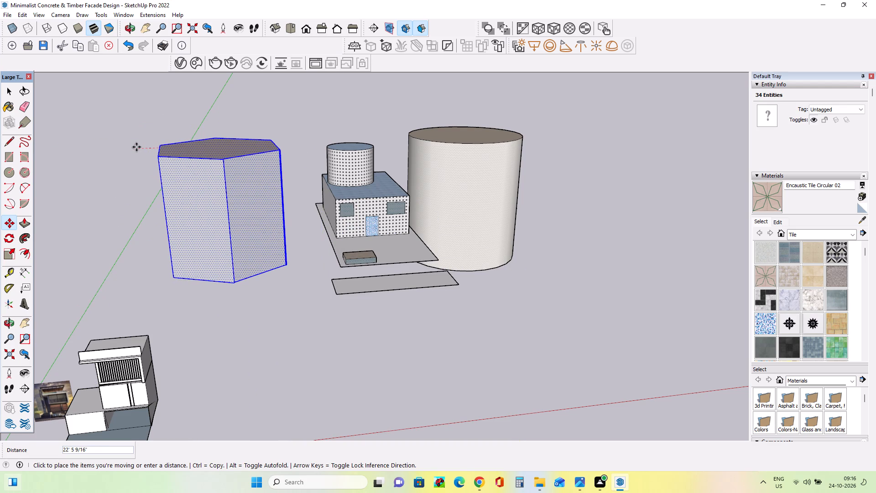
double_click(136, 147)
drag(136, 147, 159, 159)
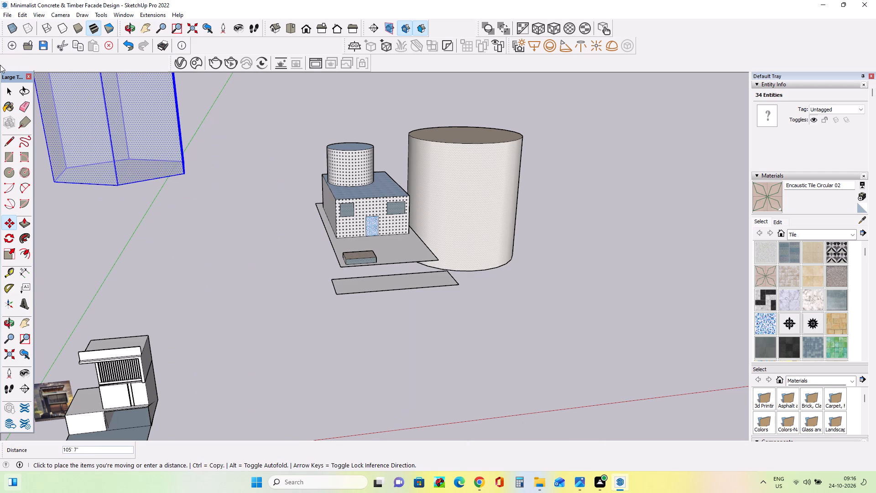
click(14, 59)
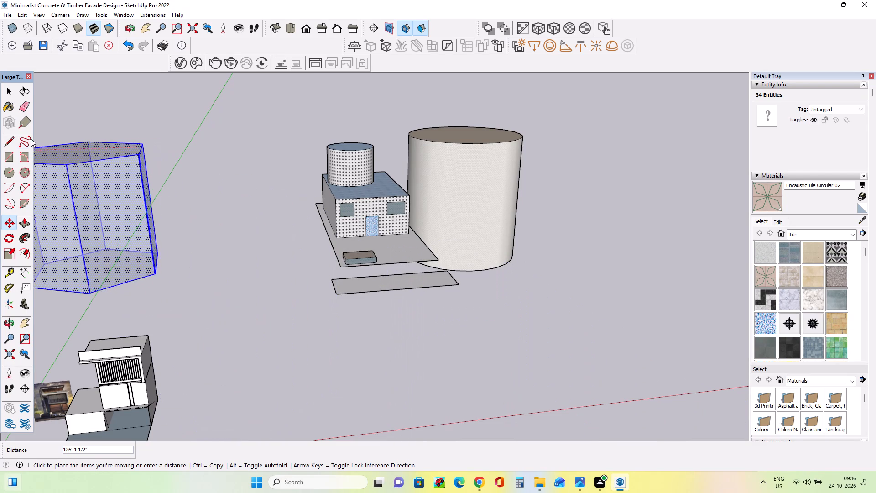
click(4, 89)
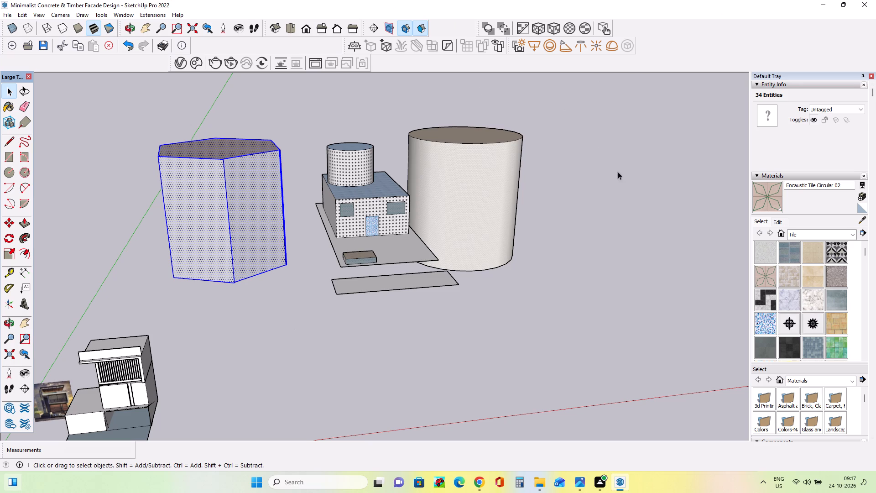
Examine the overall arrangement of the hexagonal prism, house, large cylinder and front strip from a distance and several angles.
scroll(641, 199, down, 8)
scroll(672, 156, down, 5)
scroll(647, 190, down, 4)
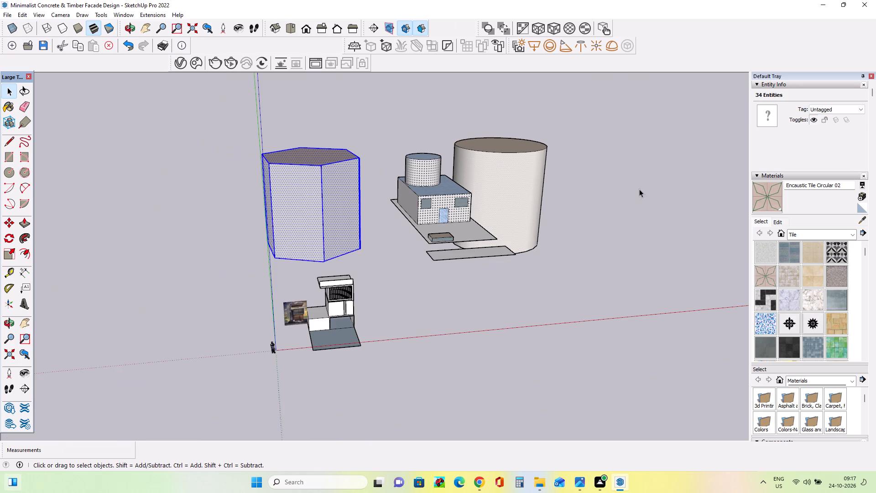
scroll(616, 179, up, 1)
middle_drag(614, 185, 591, 239)
scroll(625, 126, down, 3)
scroll(625, 126, up, 1)
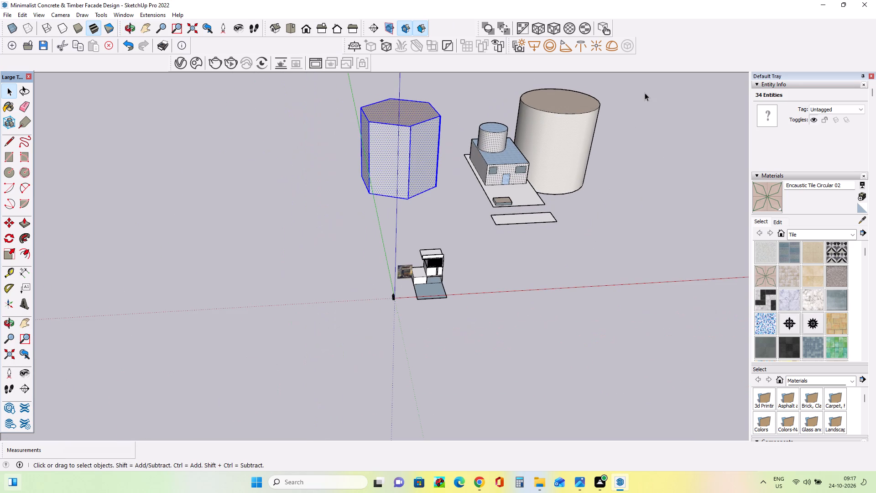
click(26, 319)
drag(307, 214, 291, 226)
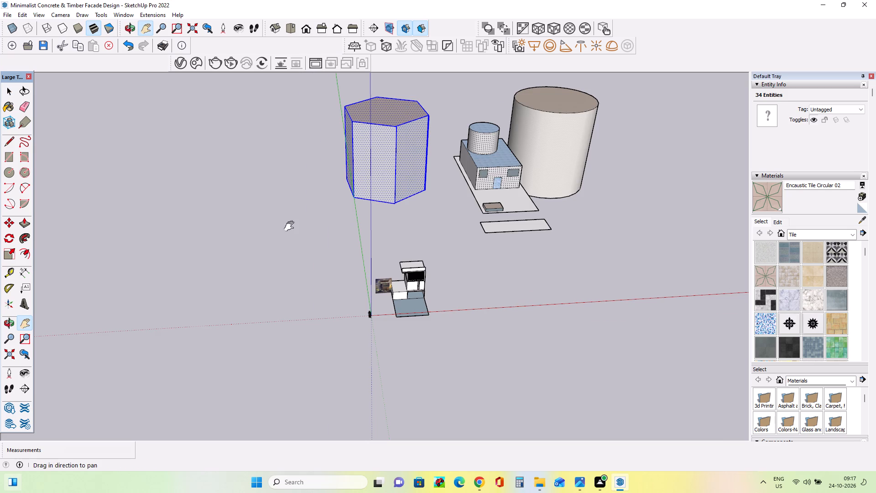
drag(291, 226, 213, 333)
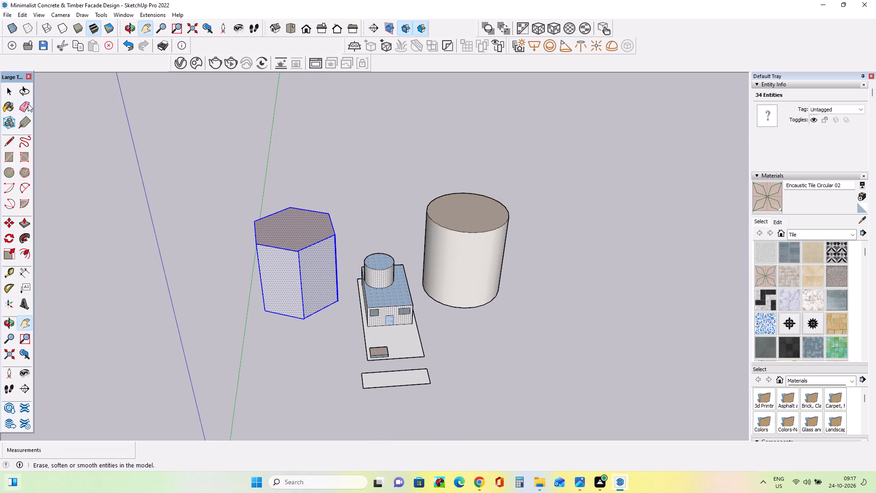
click(12, 90)
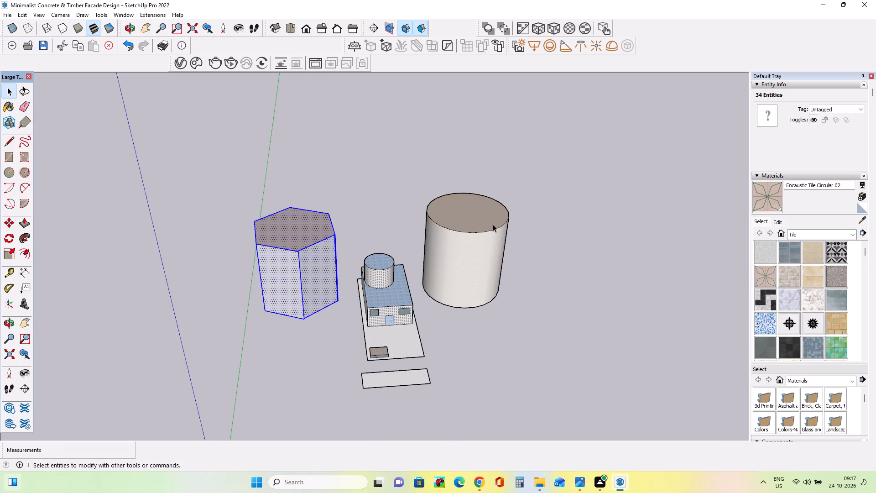
middle_drag(513, 315, 484, 260)
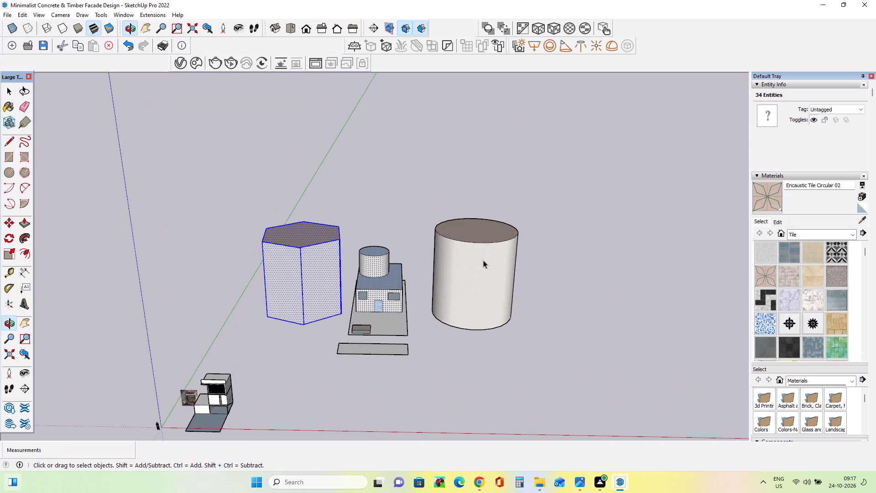
Examine the tiled house, hexagonal prism and large cylinder up close and from a distance.
scroll(381, 310, up, 12)
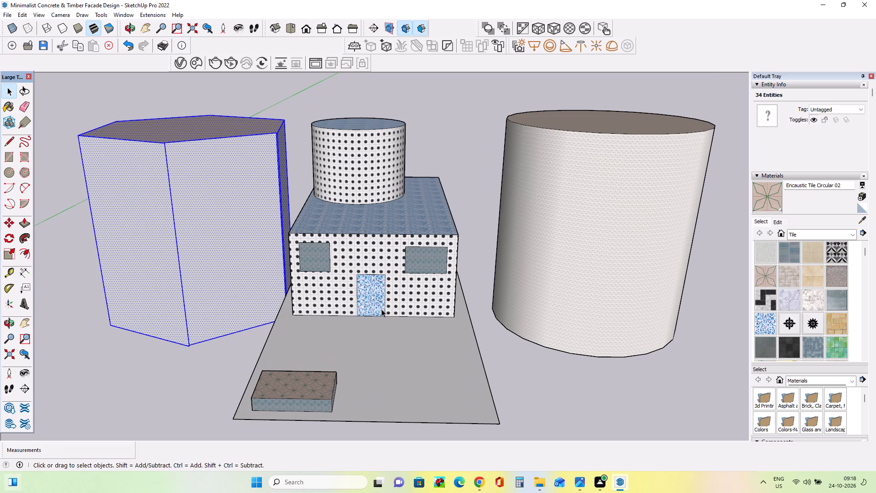
middle_drag(403, 309, 412, 330)
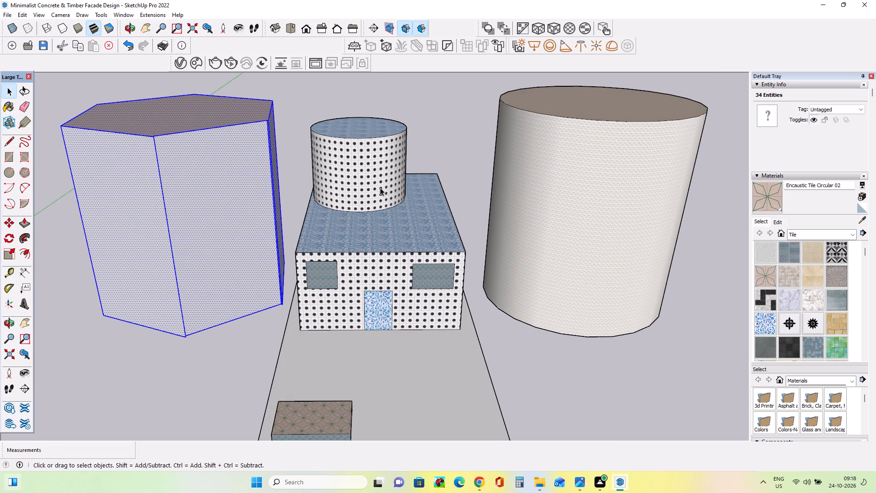
scroll(371, 258, down, 7)
middle_drag(372, 260, 373, 264)
scroll(485, 224, down, 4)
middle_drag(487, 225, 490, 231)
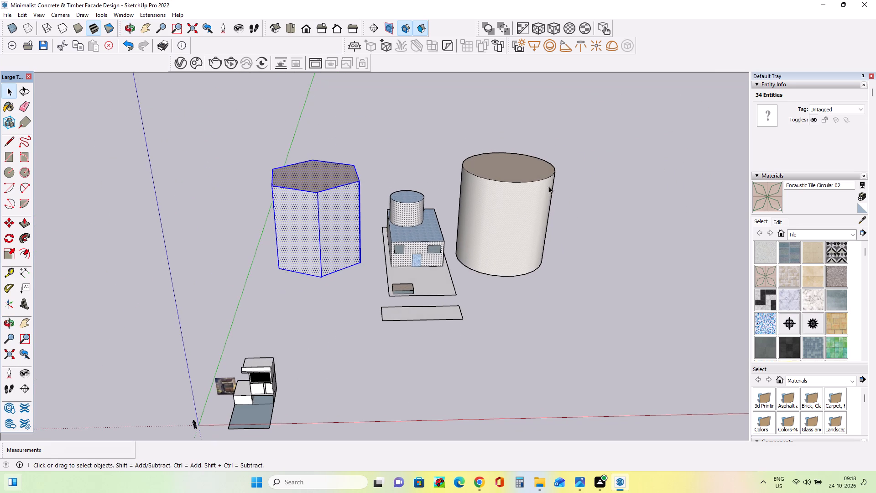
Delete the tiled house with its plot, the front strip, large cylinder and hexagonal prism, including the prism's leftover vertical edges.
drag(595, 116, 345, 334)
key(Delete)
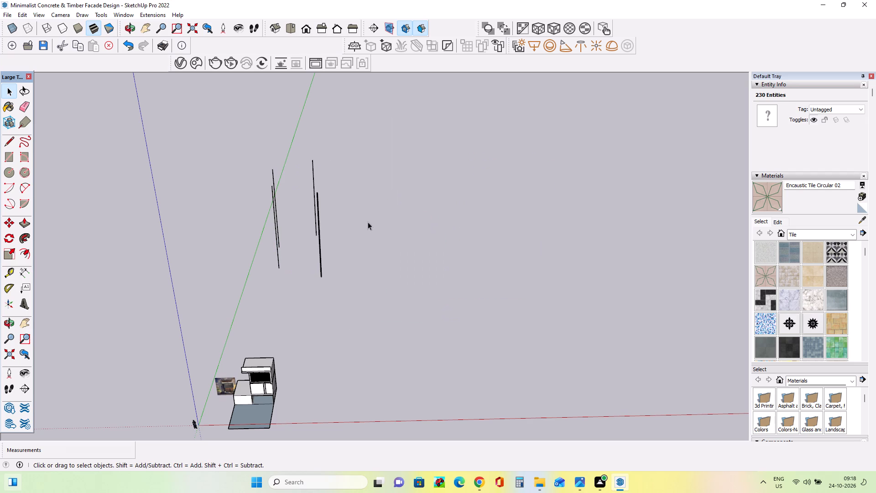
drag(375, 173, 236, 224)
key(Delete)
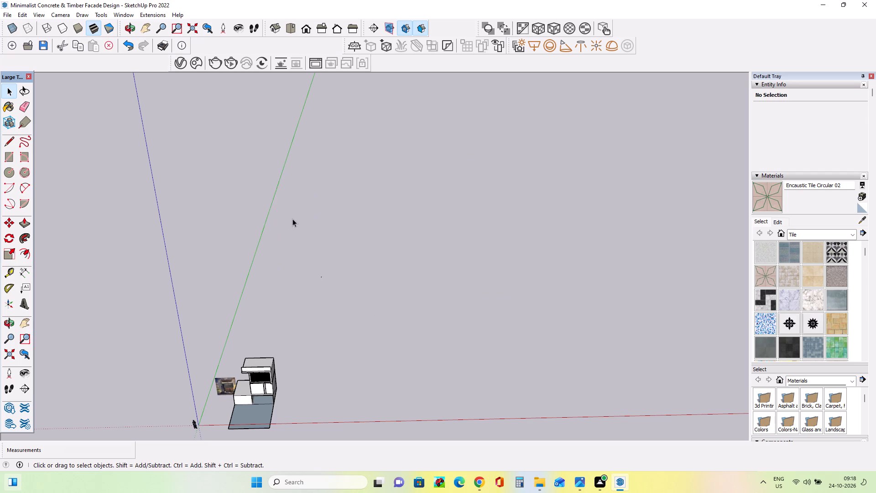
Examine the multi-storey facade model beside its reference image, checking the roof slab overhang, louvred upper storey and lower block.
scroll(316, 210, down, 8)
scroll(159, 334, up, 4)
scroll(211, 341, up, 2)
scroll(211, 341, down, 1)
scroll(212, 341, up, 2)
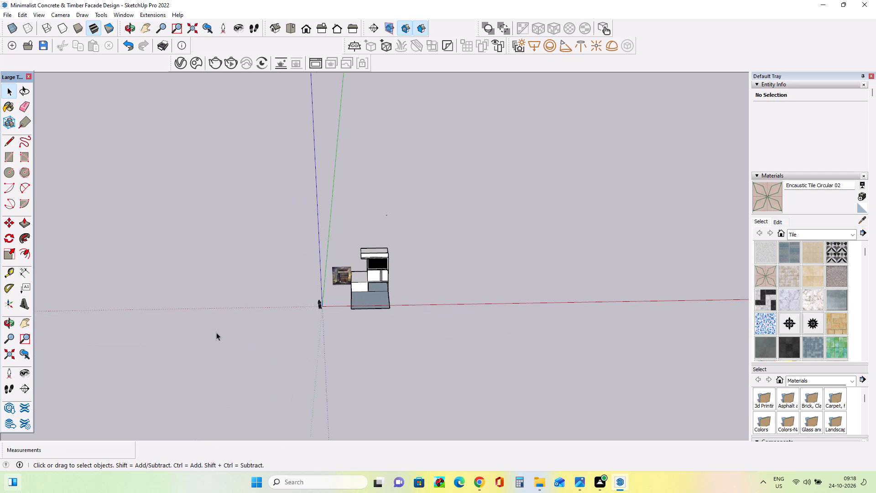
scroll(327, 299, up, 5)
scroll(355, 263, up, 7)
scroll(457, 258, up, 4)
middle_drag(542, 271, 504, 231)
scroll(472, 228, up, 2)
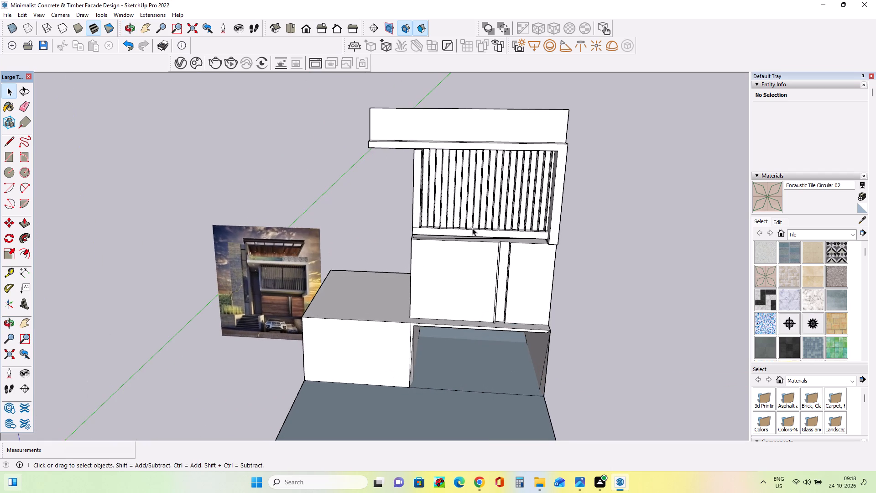
middle_drag(555, 278, 536, 194)
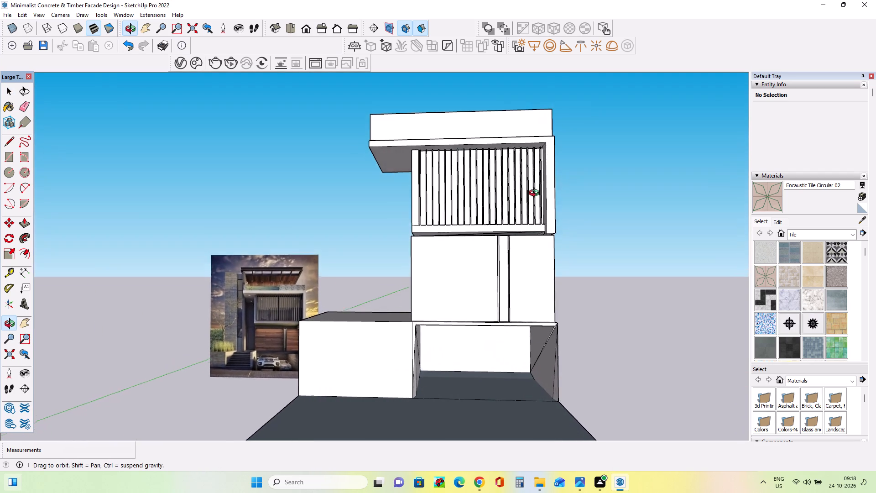
middle_drag(536, 194, 519, 194)
middle_drag(495, 235, 542, 244)
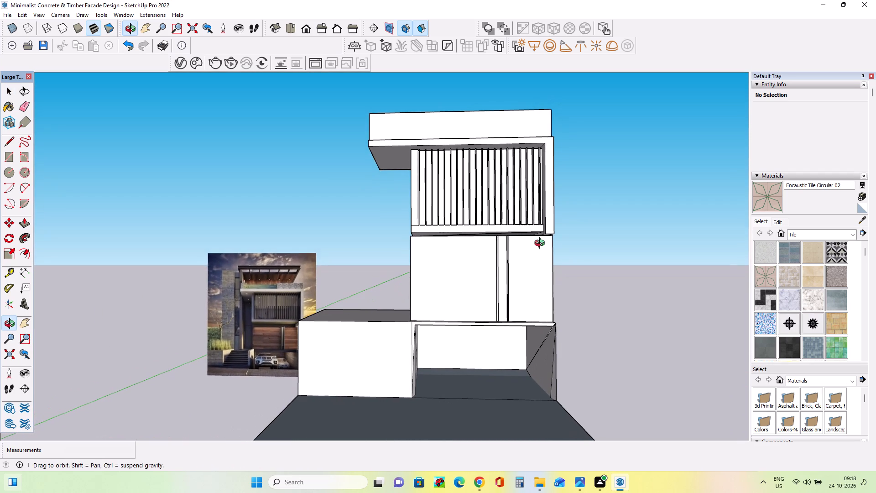
middle_drag(542, 244, 543, 246)
middle_drag(372, 294, 386, 320)
middle_drag(388, 303, 394, 343)
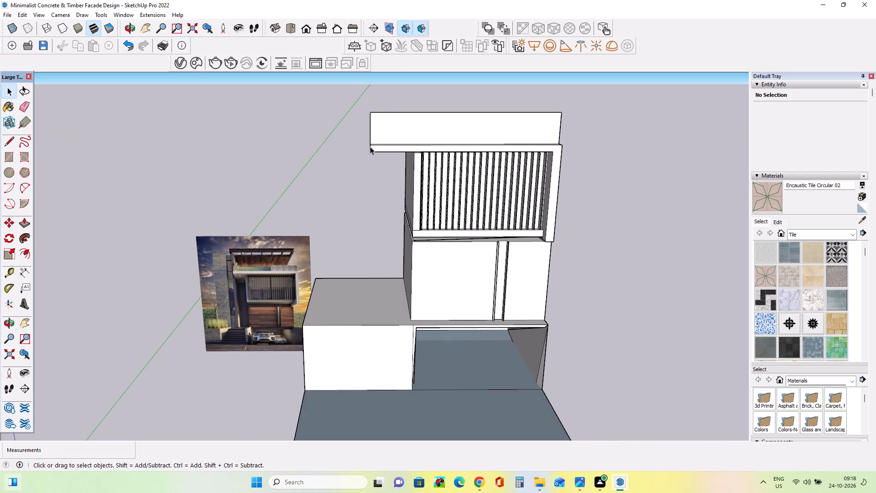
middle_drag(370, 147, 449, 117)
middle_drag(373, 199, 351, 203)
Draw a vertical line about 16' 8" long from the overhanging roof slab's front corner down to the lower side block.
click(9, 140)
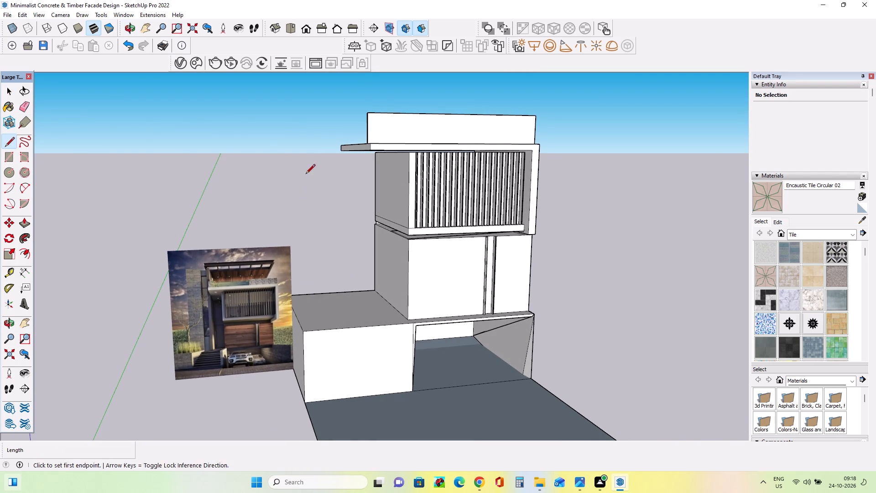
middle_drag(306, 174, 303, 199)
middle_drag(370, 333, 327, 328)
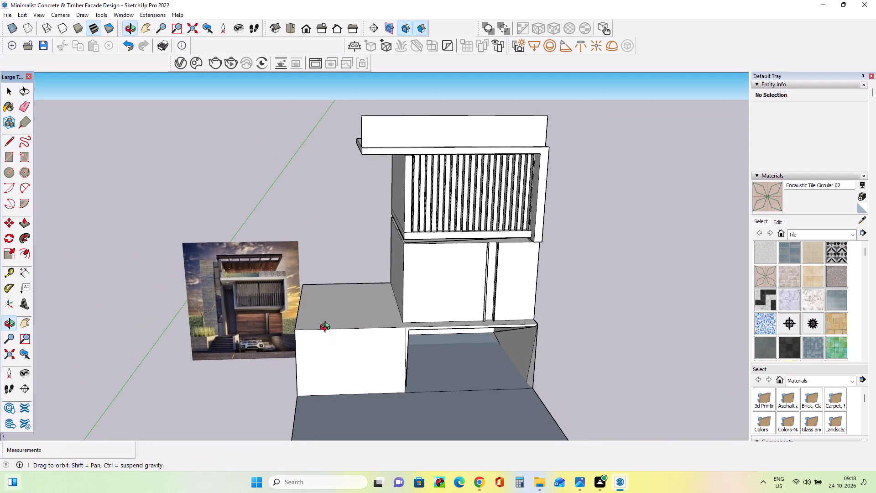
middle_drag(327, 328, 327, 326)
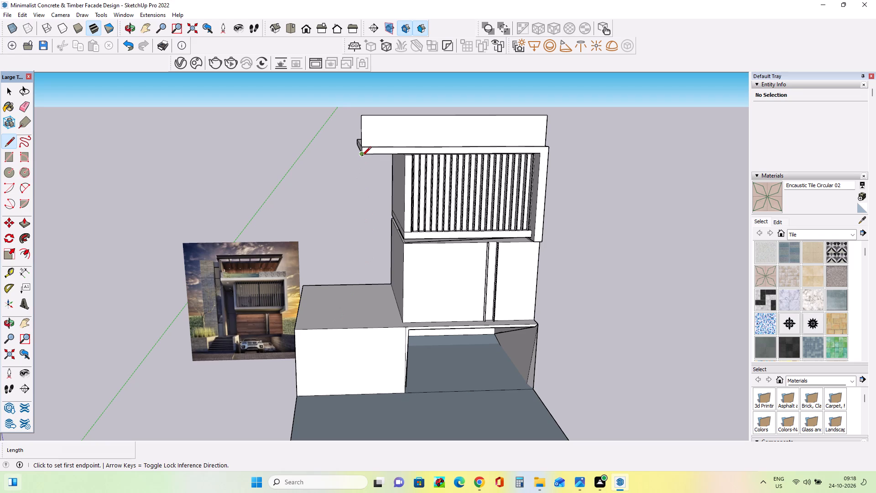
click(362, 157)
click(366, 333)
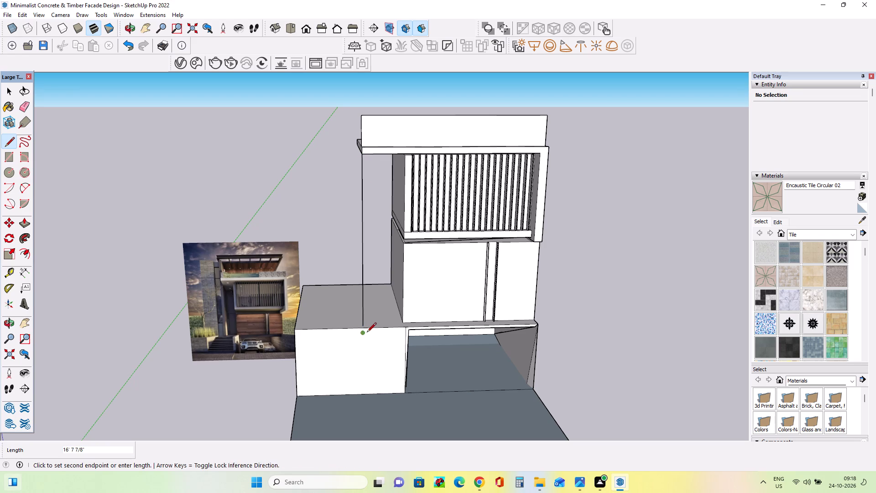
middle_drag(389, 347, 470, 414)
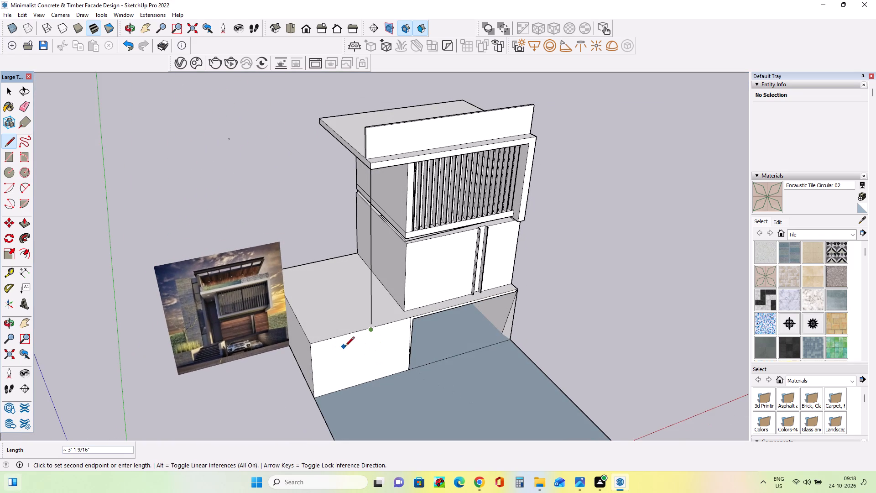
key(space)
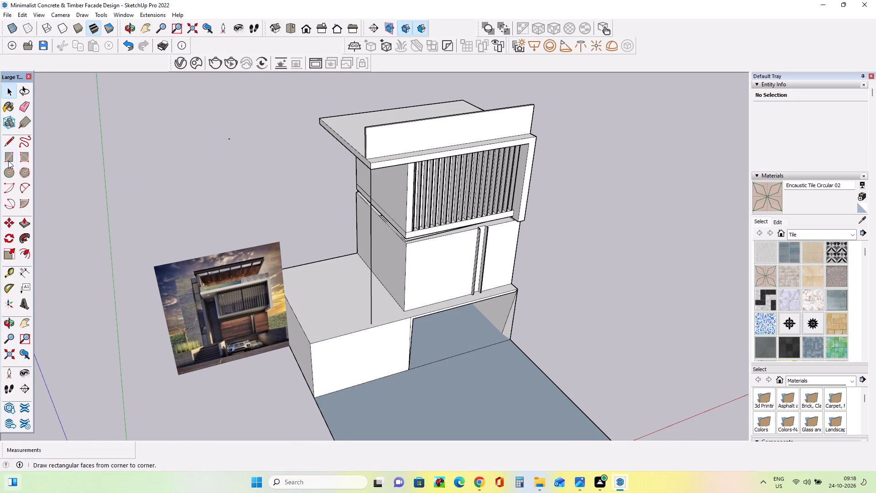
Draw a rectangle about 13' 2" by 1' 3" on the lower block's roof, from the vertical line's foot to the rear edge.
click(8, 161)
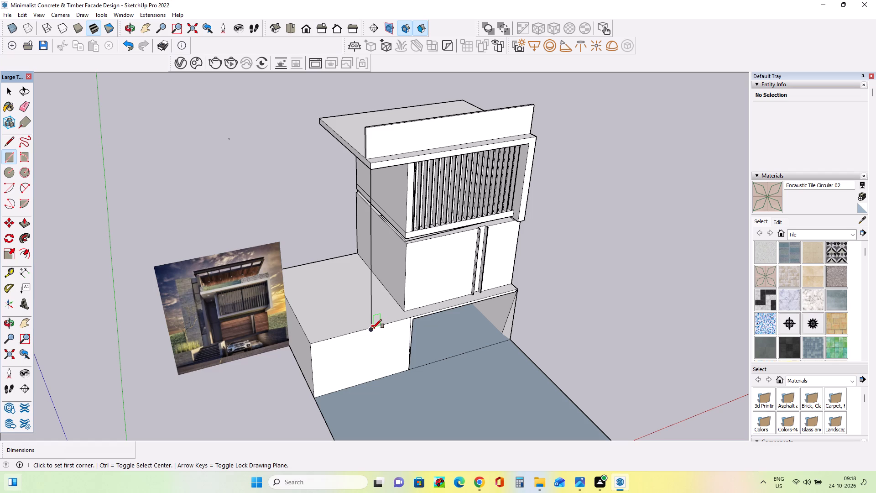
scroll(369, 330, up, 12)
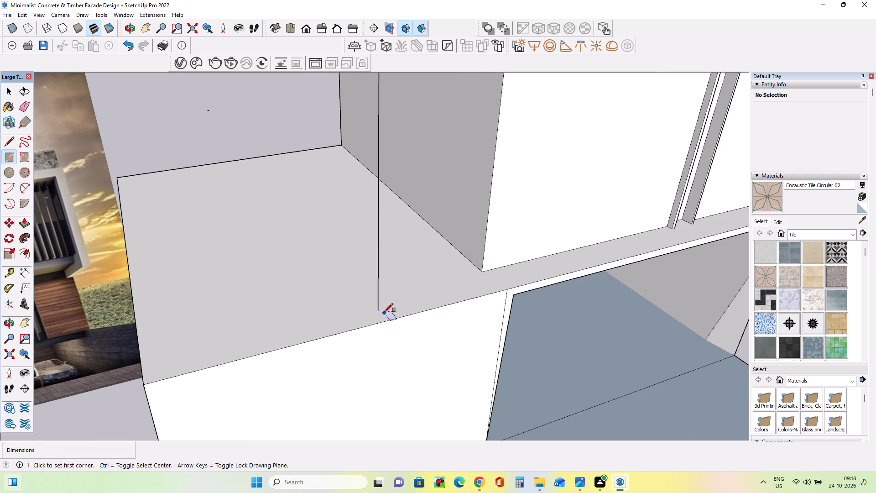
click(379, 311)
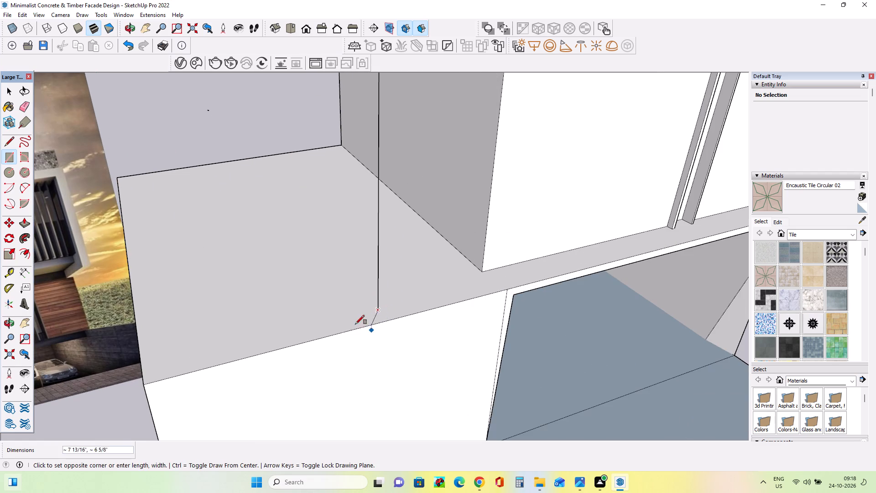
click(233, 163)
middle_drag(336, 279, 270, 300)
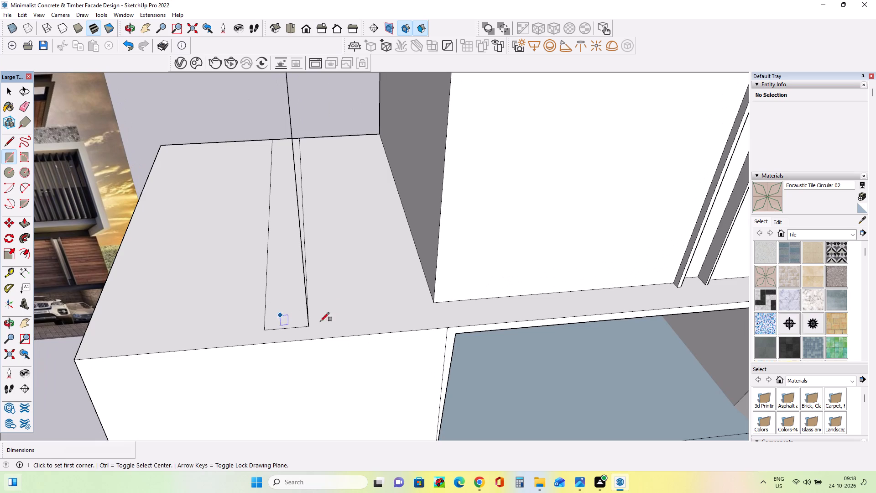
Draw a rectangle about 1' 3" by 7" joining the strip's front end to the lower block's front edge.
click(4, 158)
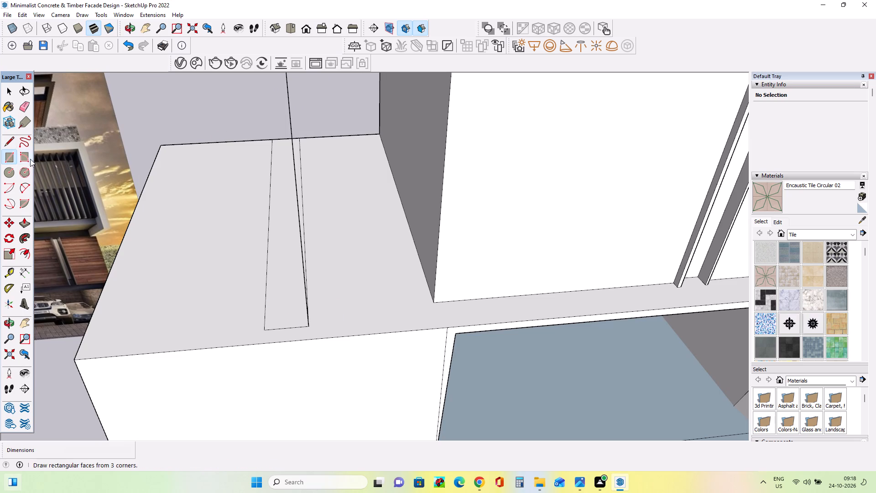
click(10, 158)
click(310, 327)
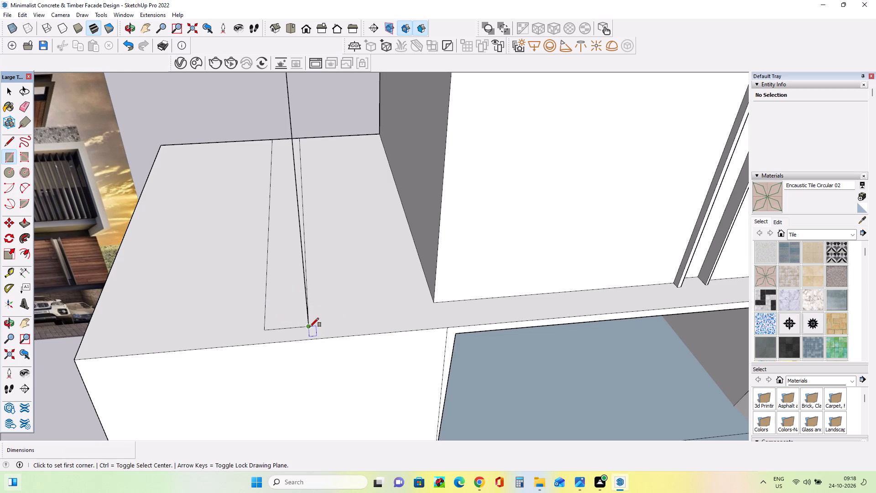
click(264, 326)
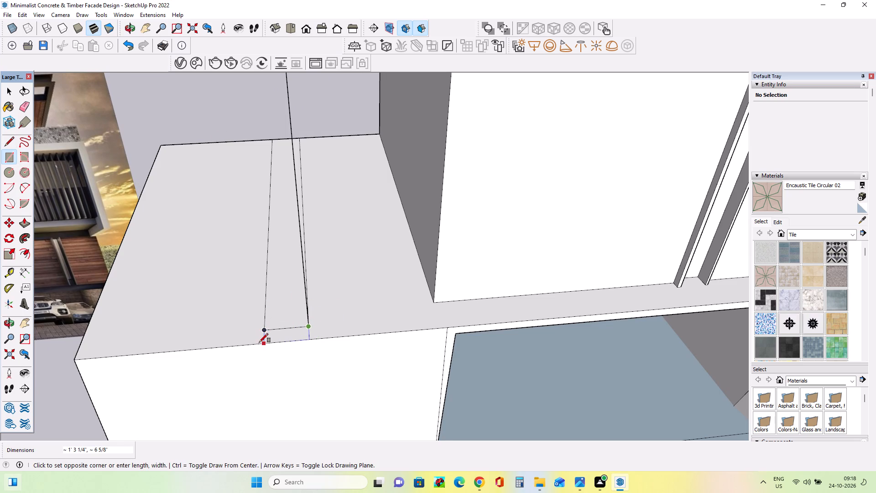
click(259, 342)
middle_drag(326, 354, 334, 364)
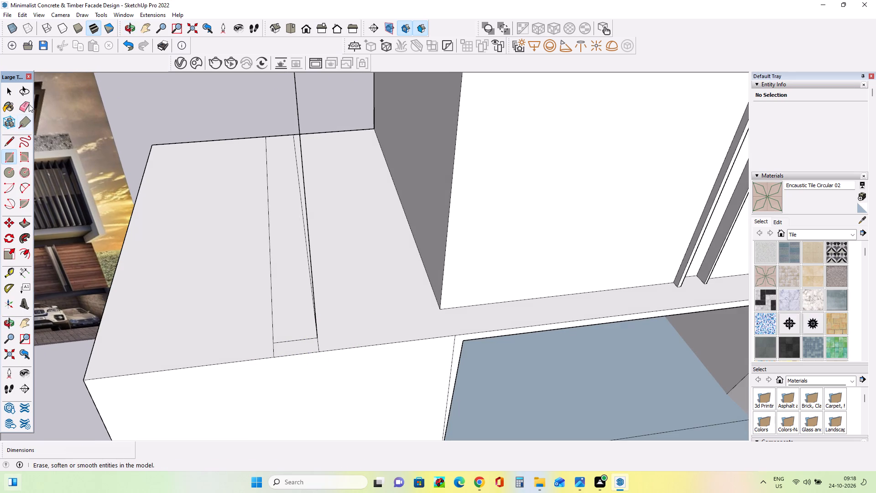
Erase the short cross edge dividing the two rectangles, keeping the lower block's front edge, so they form one continuous strip.
click(29, 105)
drag(299, 333, 298, 355)
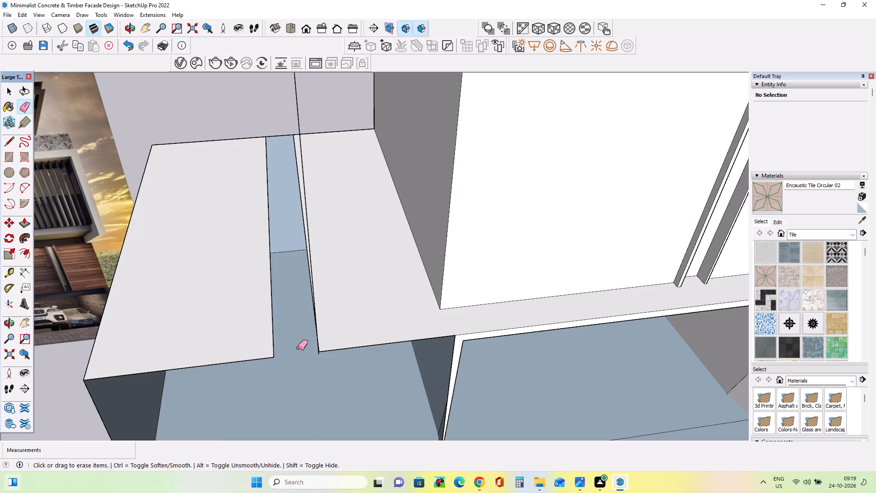
key(ctrl+z)
drag(308, 331, 307, 344)
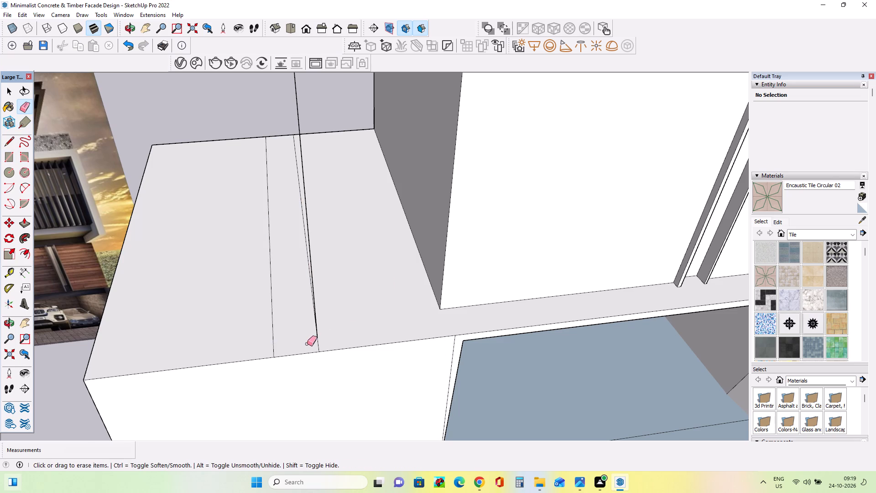
middle_drag(311, 341, 378, 330)
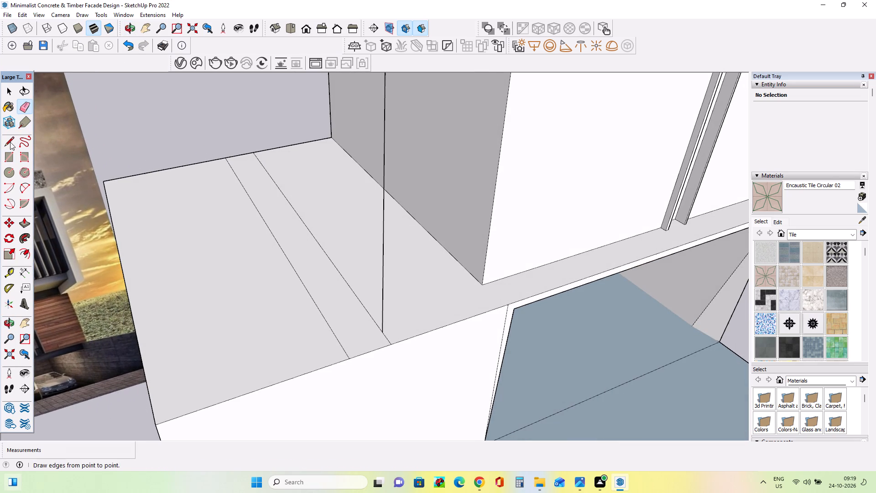
Halve the strip's width by drawing a 13' 9" centre line along it and erasing its edge farthest from the tower.
click(10, 142)
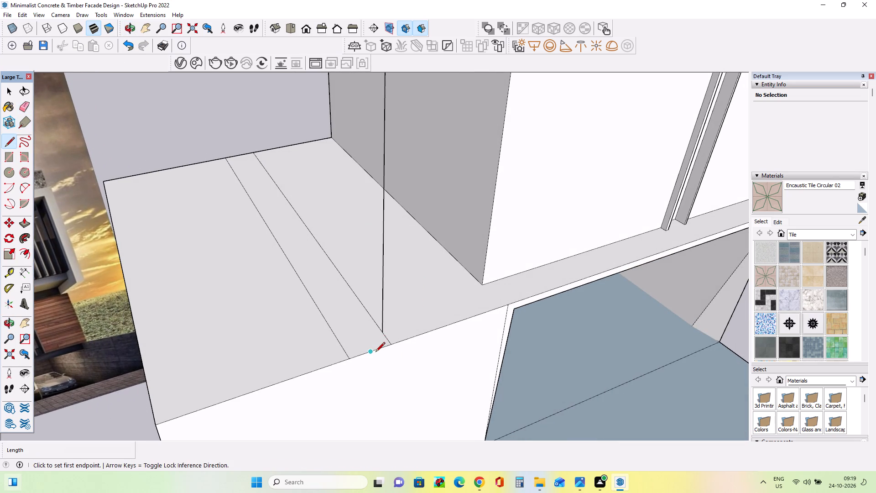
click(375, 352)
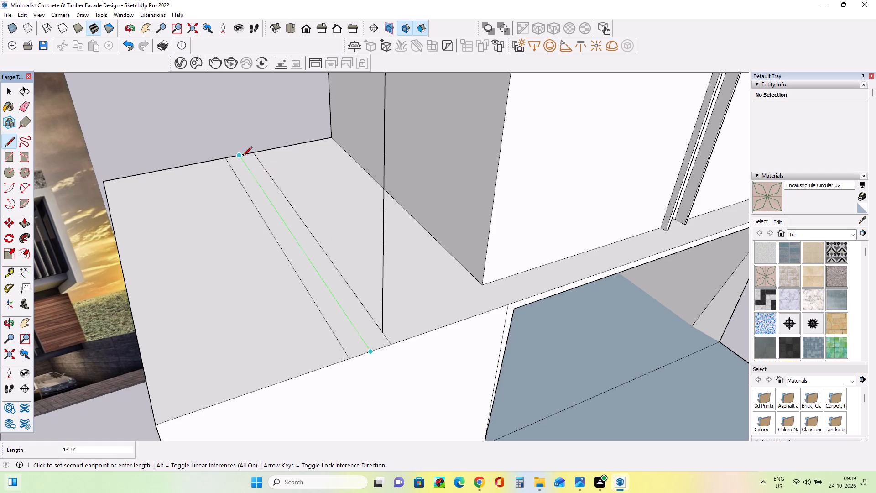
click(243, 157)
middle_drag(303, 248, 314, 263)
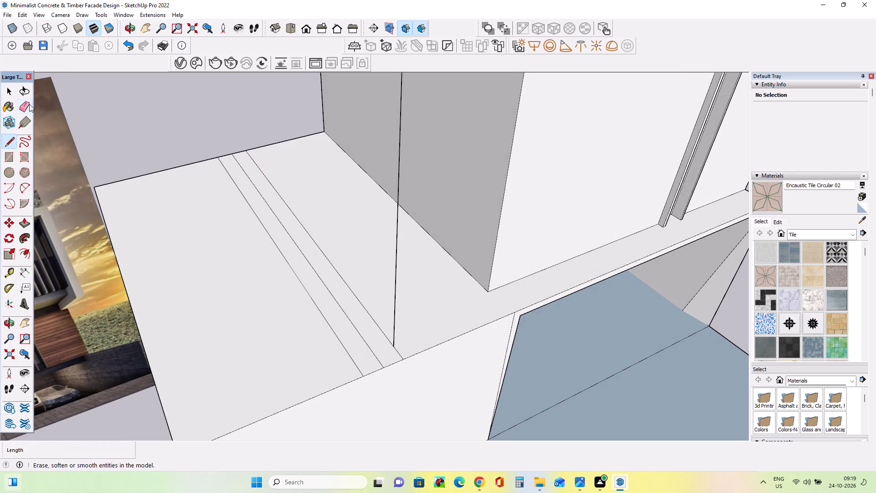
click(29, 104)
drag(282, 281, 300, 274)
Push/Pull the narrow roof strip upward about 19' 3" to form a tall side wall rising past the roof slab.
scroll(280, 264, down, 4)
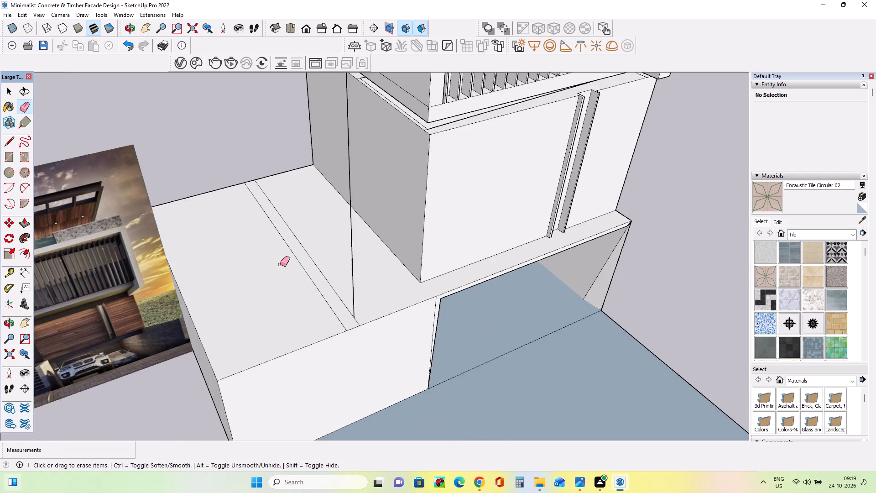
scroll(300, 280, down, 4)
middle_drag(393, 308, 347, 305)
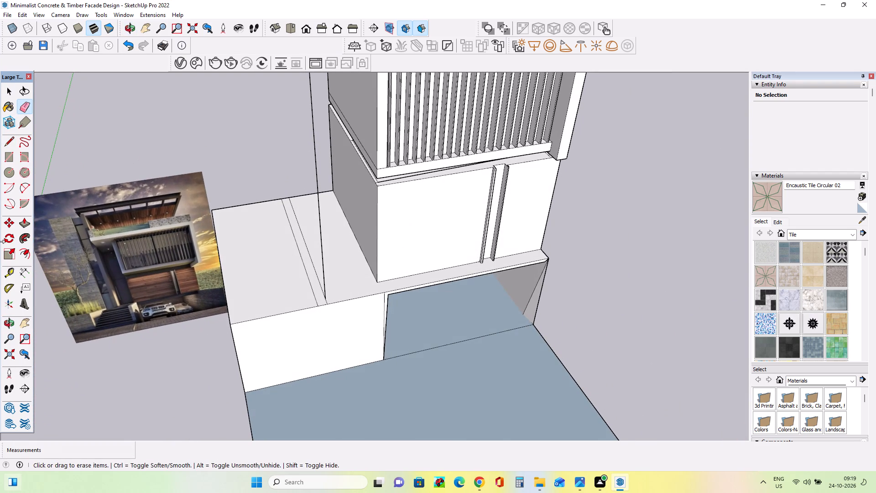
click(22, 222)
drag(322, 300, 325, 291)
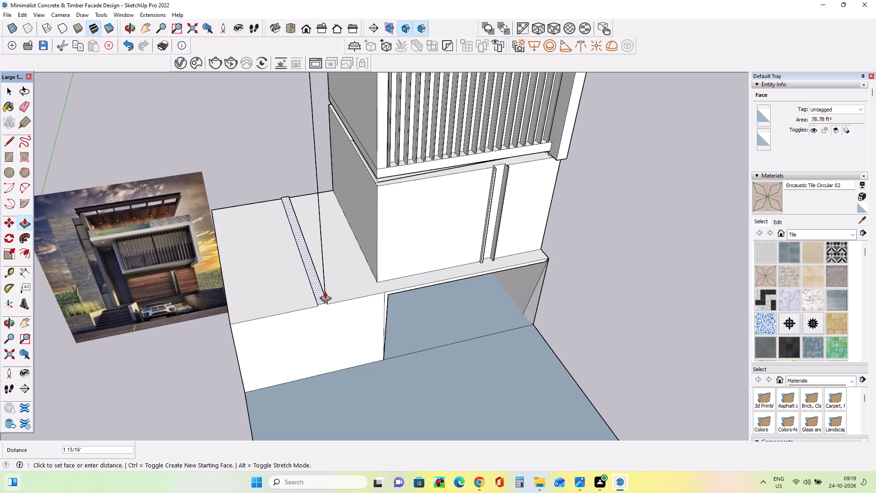
drag(325, 291, 330, 162)
scroll(330, 261, down, 6)
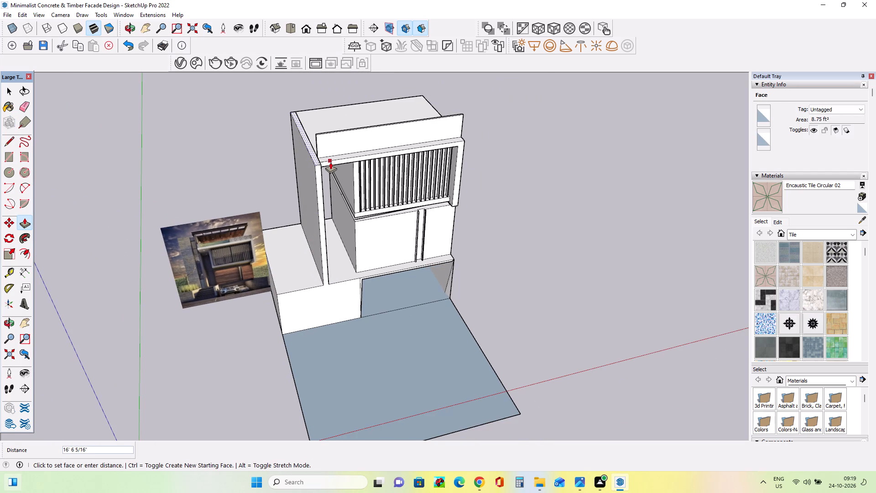
drag(330, 162, 338, 135)
scroll(312, 152, up, 8)
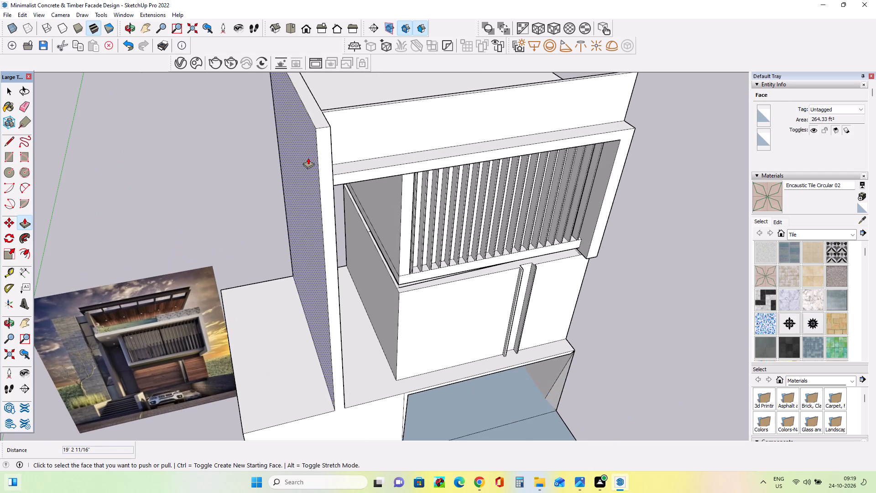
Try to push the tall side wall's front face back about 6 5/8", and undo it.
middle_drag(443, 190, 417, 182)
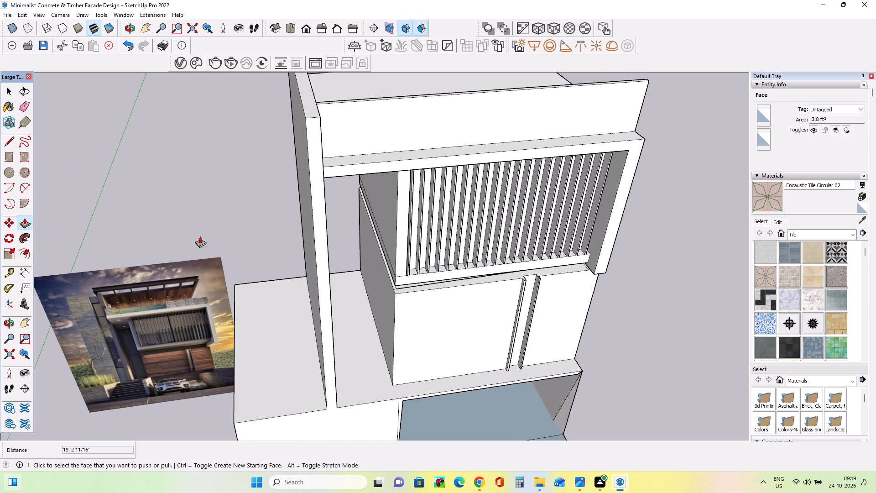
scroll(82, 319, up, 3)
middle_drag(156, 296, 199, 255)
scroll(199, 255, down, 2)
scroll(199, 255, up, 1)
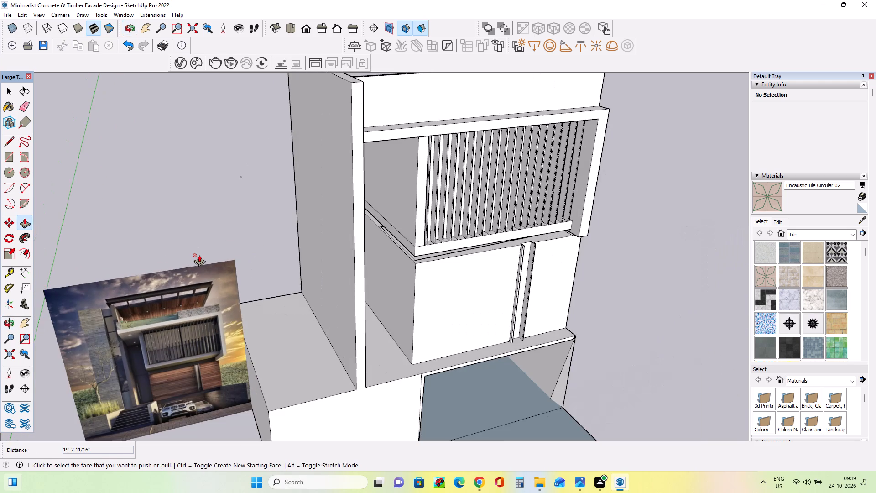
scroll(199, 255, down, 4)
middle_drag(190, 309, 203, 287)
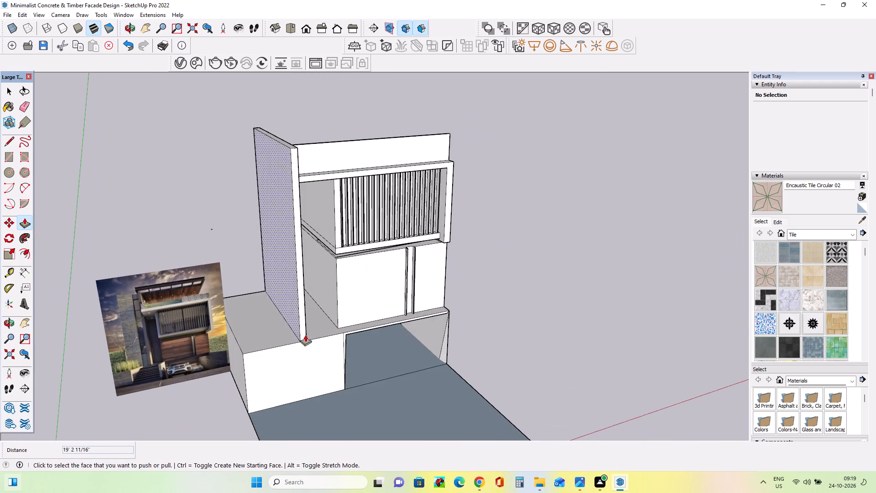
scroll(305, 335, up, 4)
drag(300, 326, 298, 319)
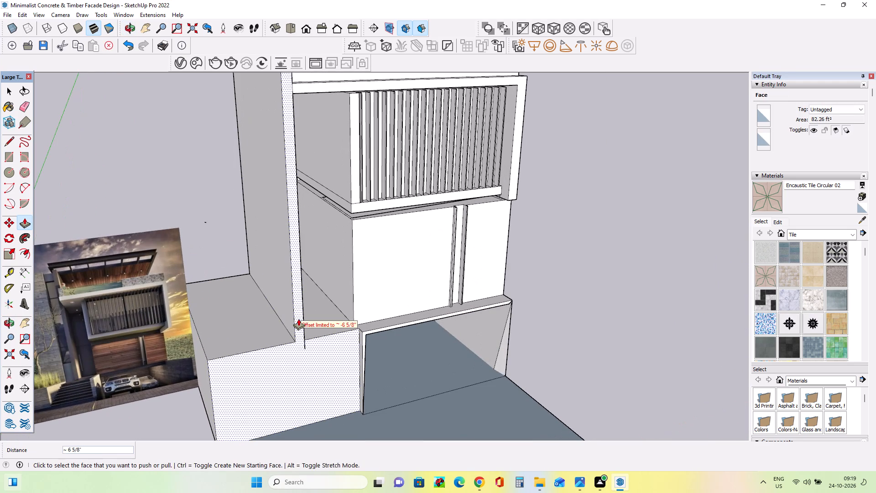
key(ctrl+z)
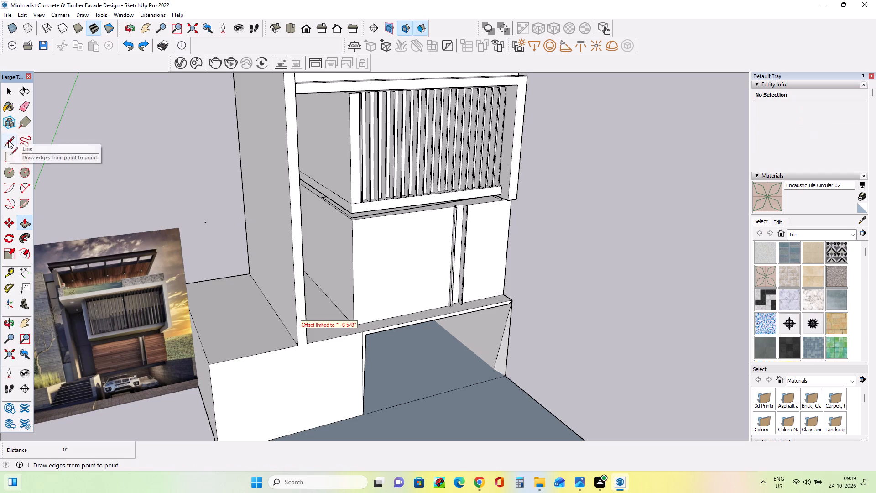
Draw a line across the foot of the tall side wall's front face, separating it from the lower block's front face.
click(8, 140)
scroll(296, 341, up, 5)
click(299, 349)
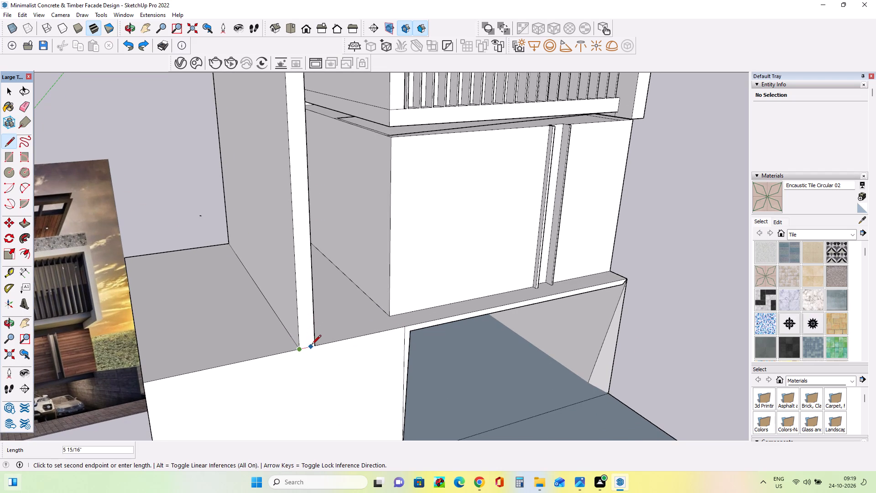
click(317, 345)
Push/Pull the tall side wall's narrow front face back about 4' 6 1/2" from the lower block's front edge.
scroll(364, 346, down, 4)
middle_drag(389, 342, 381, 333)
click(24, 219)
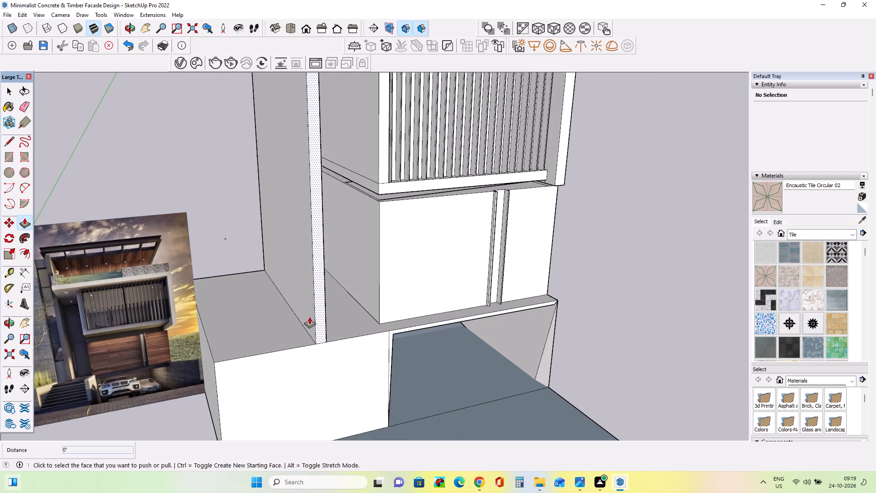
drag(321, 321, 302, 260)
drag(314, 284, 300, 245)
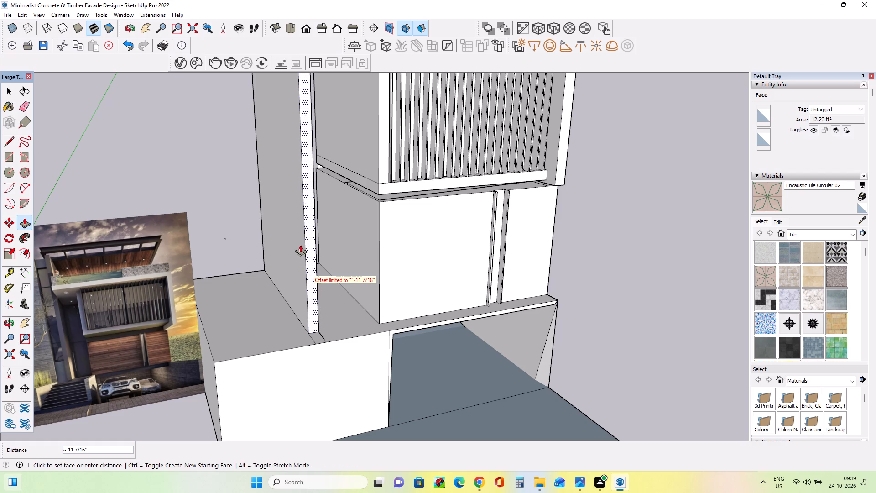
drag(300, 245, 300, 244)
drag(313, 273, 307, 255)
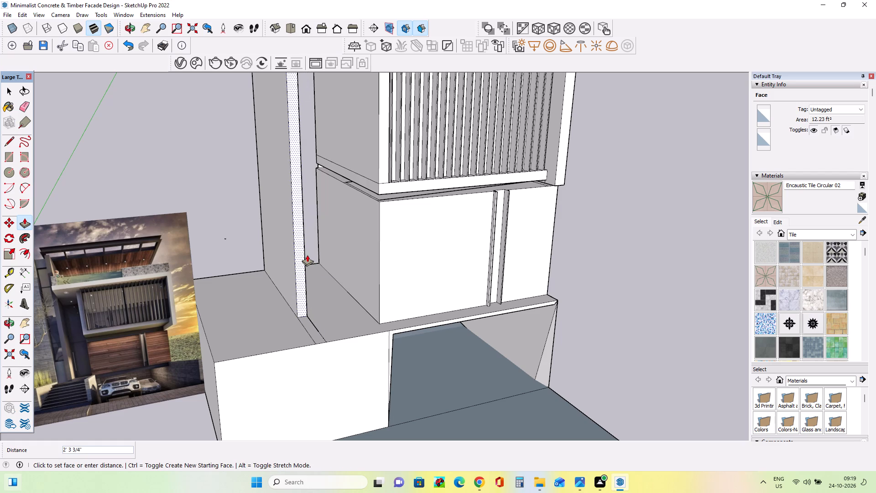
drag(307, 255, 307, 252)
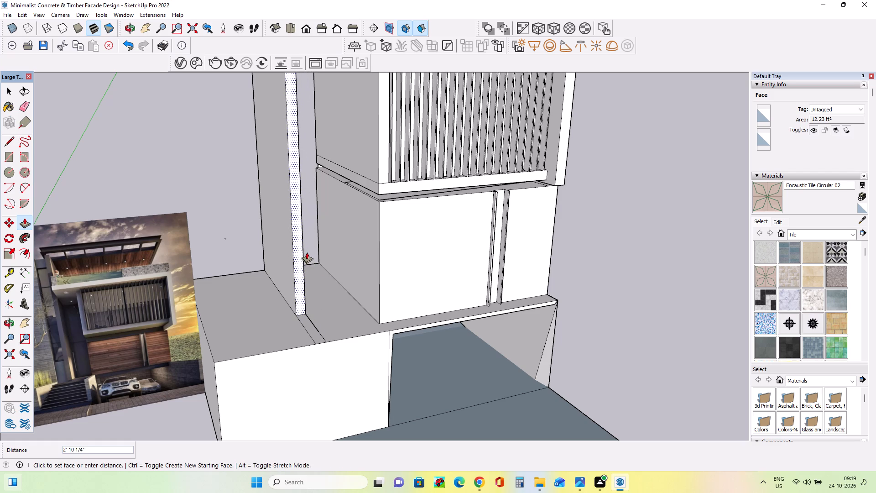
drag(307, 252, 306, 237)
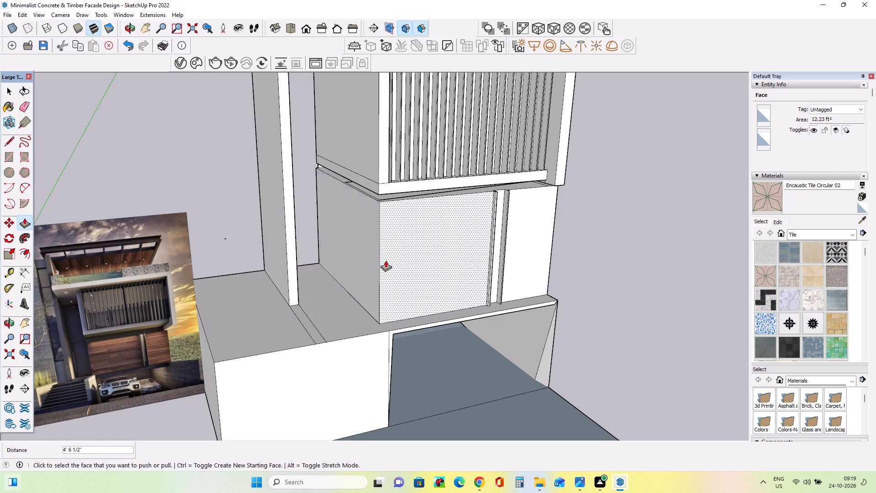
Examine the shortened side wall's position against the side wall and recessed entrance in the reference image.
middle_drag(387, 260, 344, 260)
scroll(342, 259, down, 6)
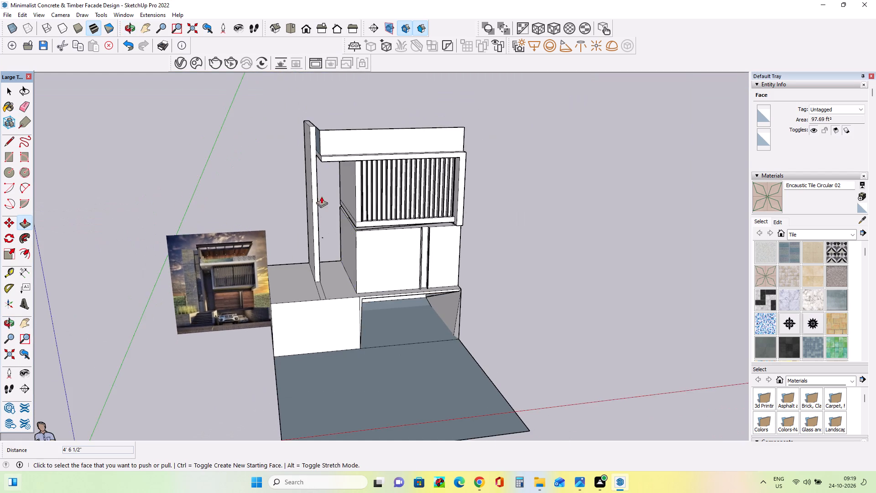
middle_drag(321, 196, 342, 224)
scroll(231, 262, down, 1)
scroll(231, 262, up, 3)
scroll(195, 272, up, 7)
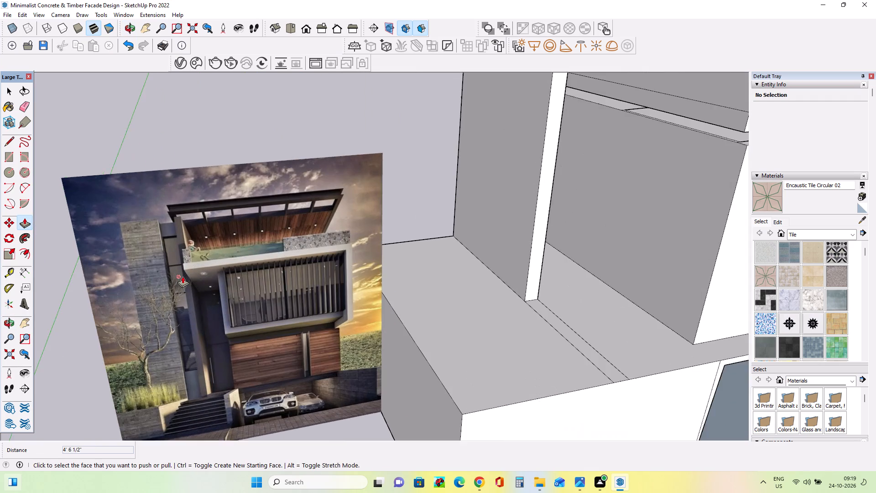
scroll(182, 276, up, 3)
scroll(182, 276, down, 1)
scroll(182, 276, up, 5)
scroll(182, 275, down, 8)
scroll(183, 275, up, 1)
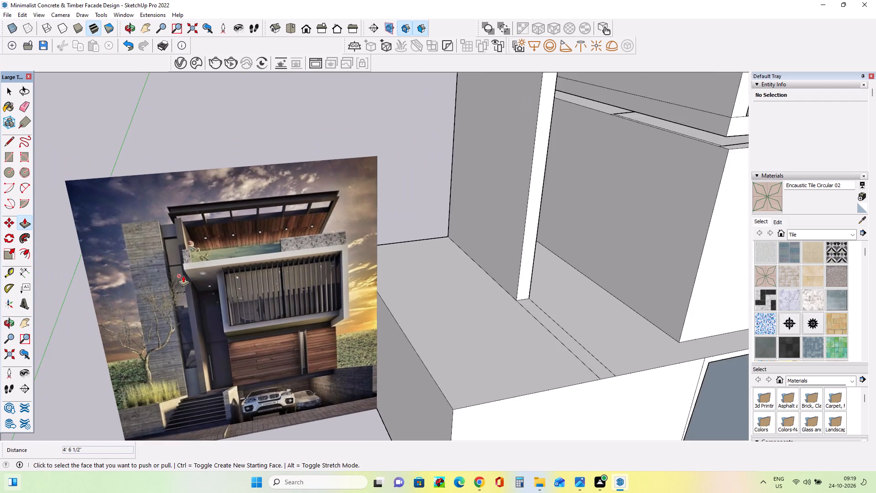
scroll(183, 275, down, 9)
Erase the leftover strip edges on the lower block's top in front of the tall side wall, including the short stub.
middle_drag(339, 242, 358, 285)
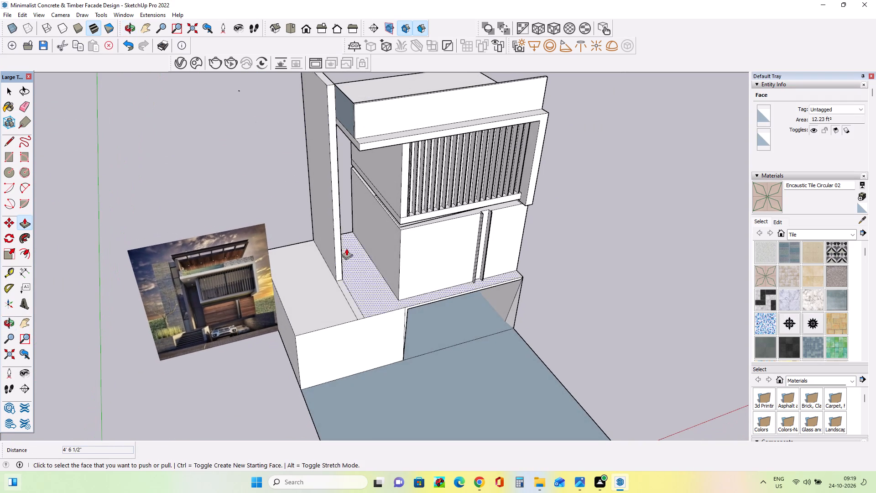
middle_drag(336, 180, 350, 178)
scroll(356, 248, up, 2)
click(19, 105)
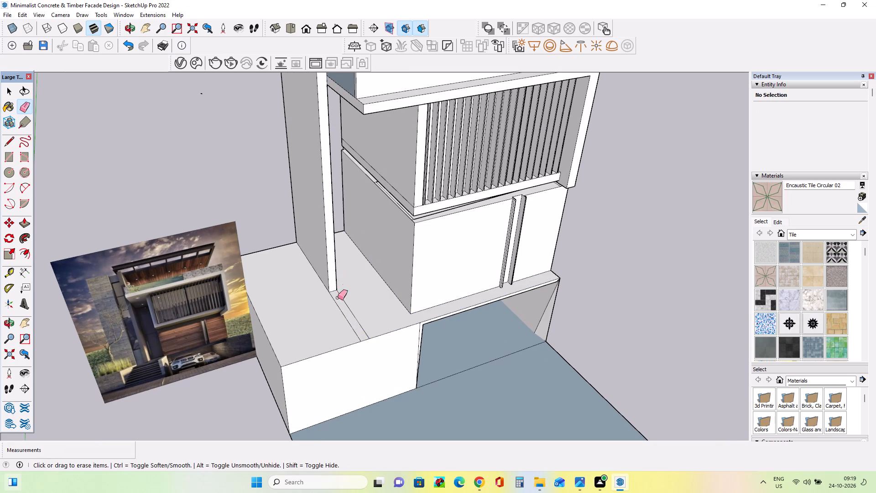
drag(326, 303, 361, 299)
click(378, 339)
drag(368, 336, 371, 332)
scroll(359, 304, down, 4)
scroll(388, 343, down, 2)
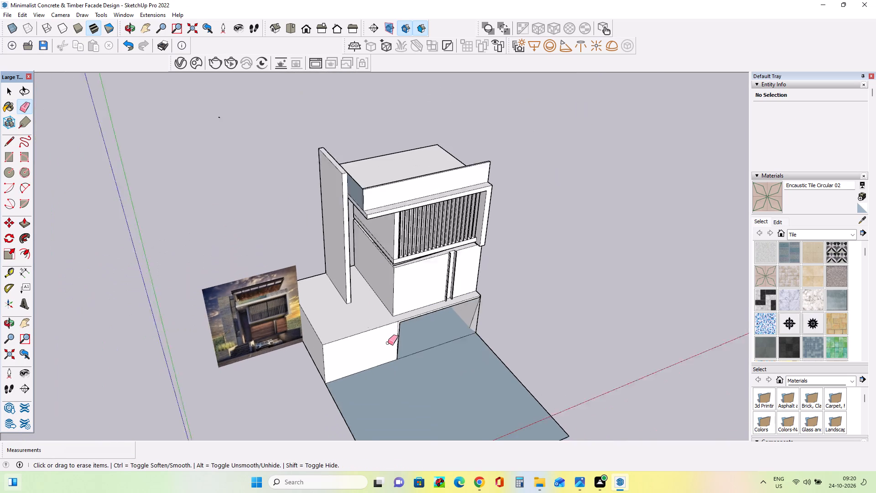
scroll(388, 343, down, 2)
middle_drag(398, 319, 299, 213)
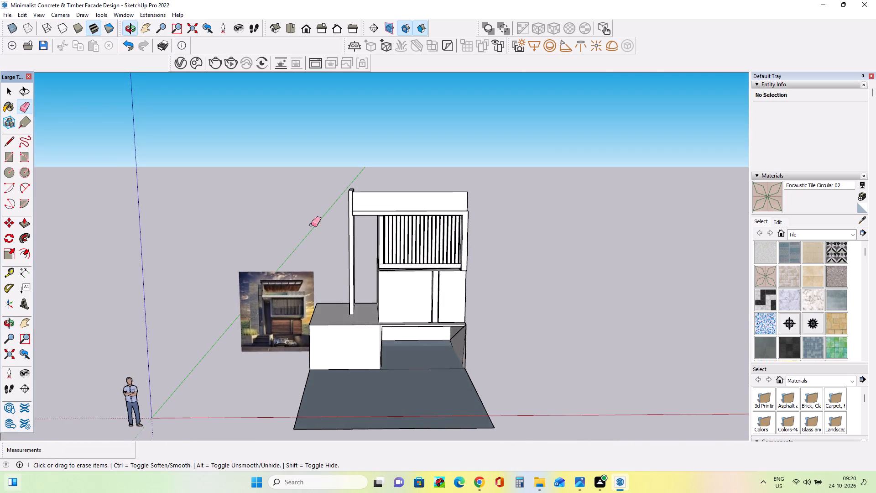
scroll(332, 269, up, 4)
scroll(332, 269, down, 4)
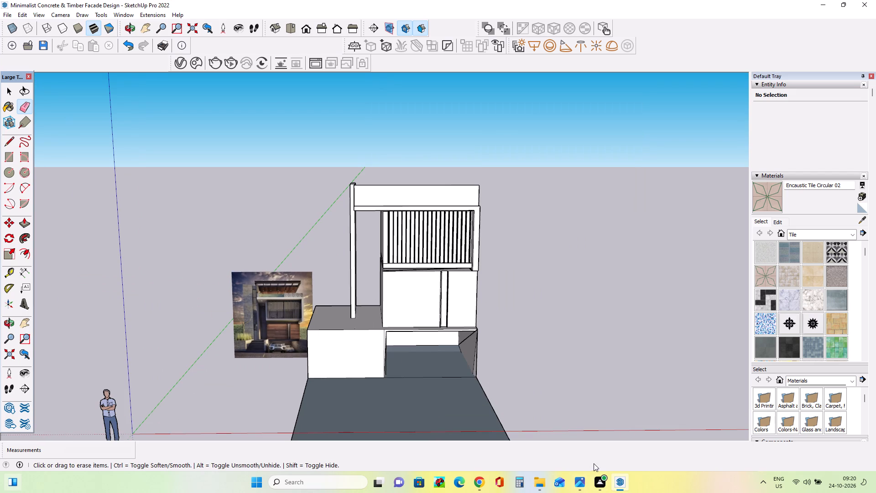
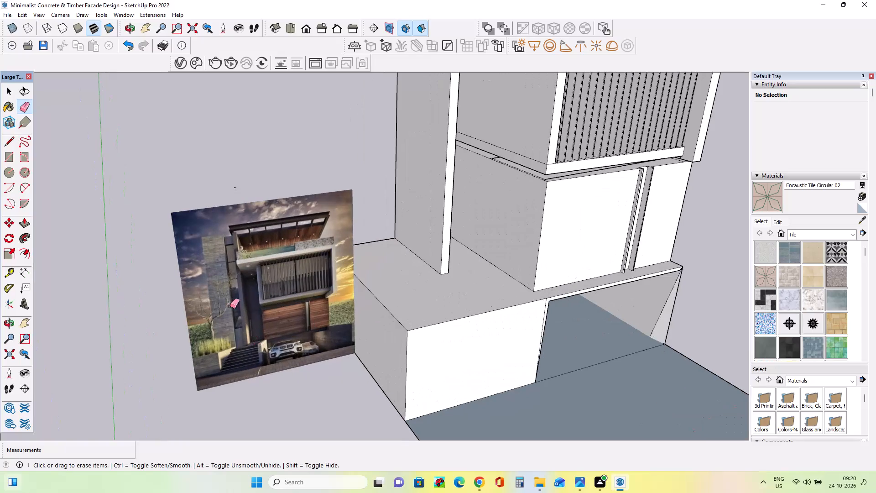
Examine the reference facade image's concrete tower, entrance stairs and planter against the modelled building front.
scroll(199, 269, up, 5)
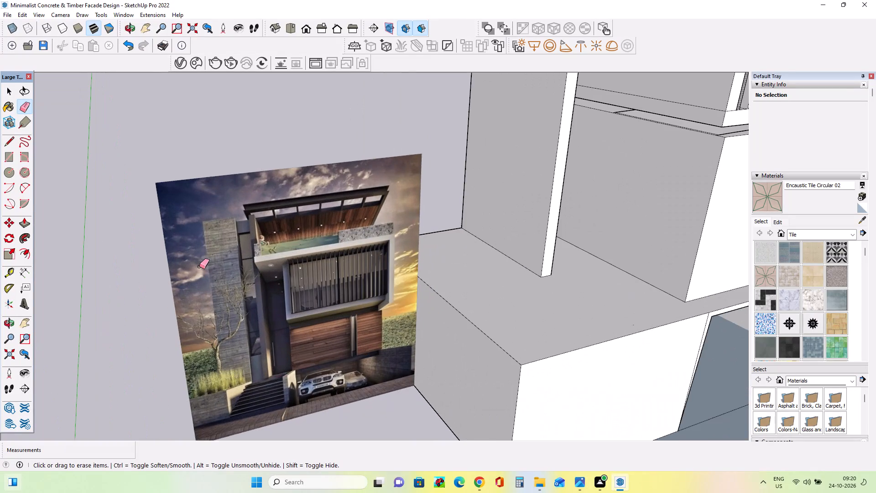
scroll(199, 267, up, 2)
scroll(271, 352, up, 3)
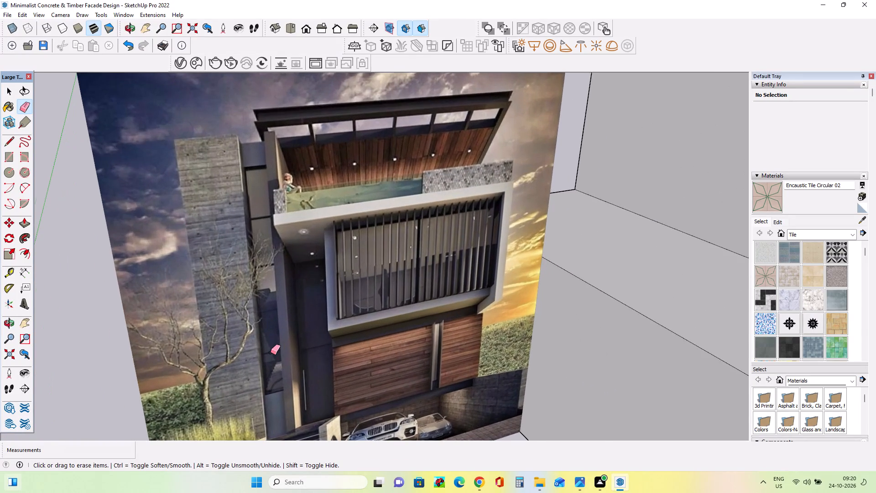
scroll(271, 352, up, 4)
scroll(271, 349, down, 2)
scroll(271, 349, up, 1)
scroll(271, 348, down, 10)
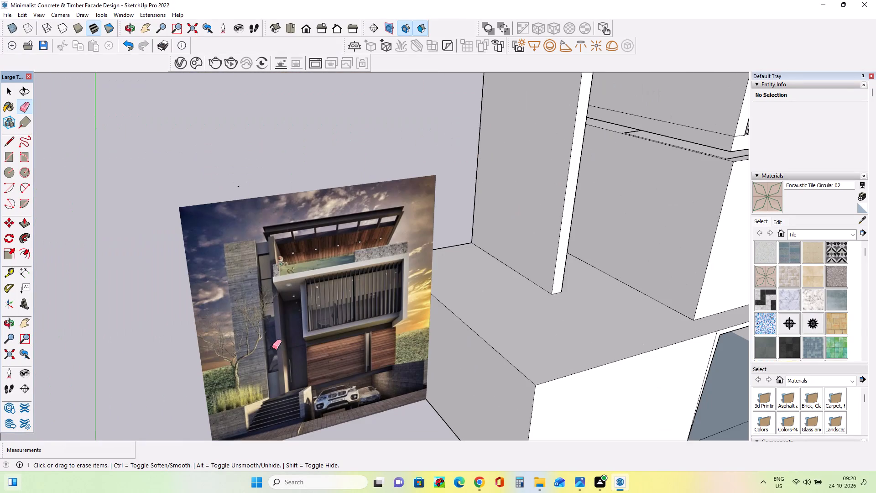
middle_drag(272, 347, 279, 357)
scroll(251, 437, up, 9)
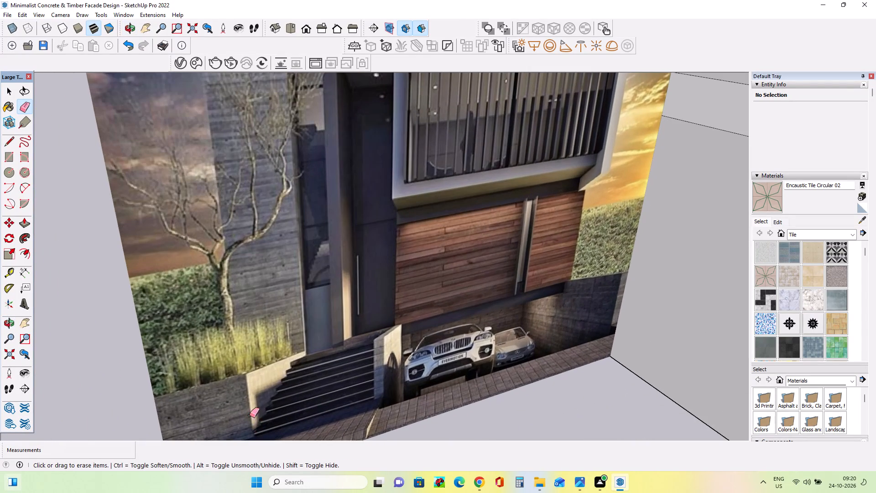
scroll(212, 274, down, 4)
scroll(212, 274, up, 1)
scroll(212, 274, down, 5)
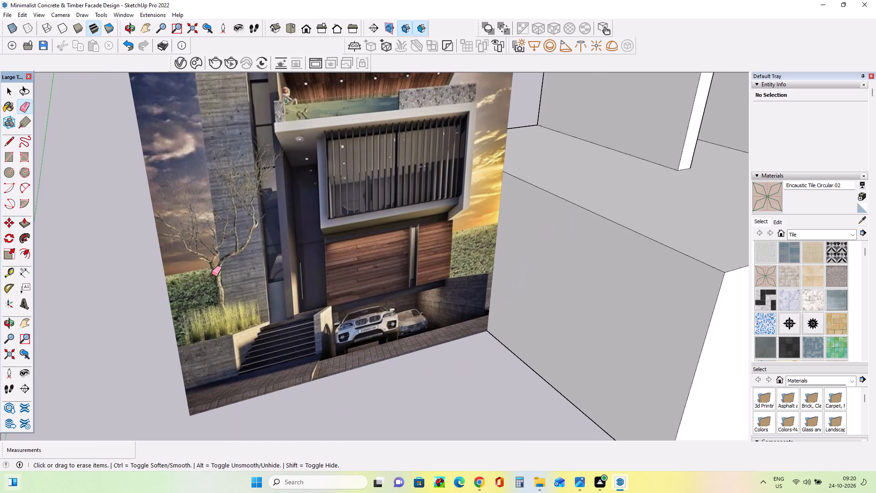
scroll(212, 274, down, 10)
middle_drag(432, 339, 350, 361)
scroll(351, 351, down, 1)
scroll(341, 306, up, 2)
middle_drag(341, 308, 343, 318)
scroll(343, 318, up, 1)
scroll(360, 319, down, 4)
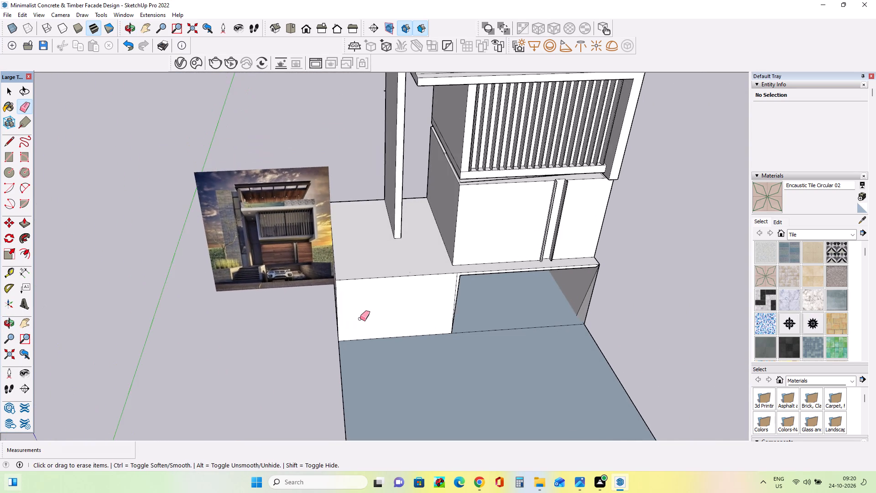
Draw a rectangle about 13' 9" by 3' 11" along the outer side of the base block's top, beside the reference image.
click(11, 158)
middle_drag(442, 315, 442, 340)
middle_drag(520, 356, 517, 372)
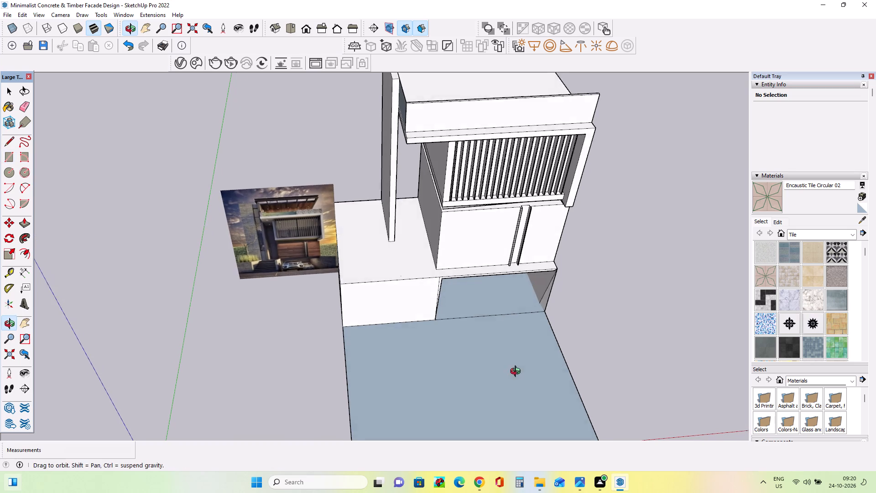
middle_drag(517, 372, 488, 376)
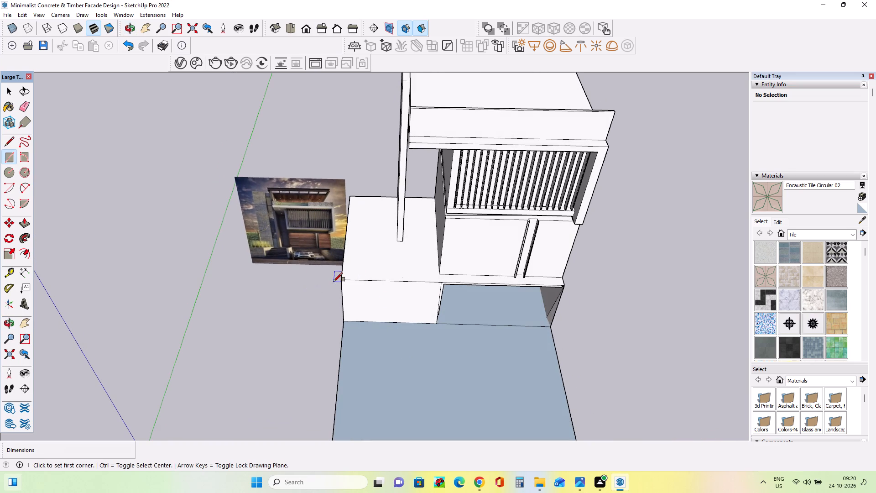
click(343, 281)
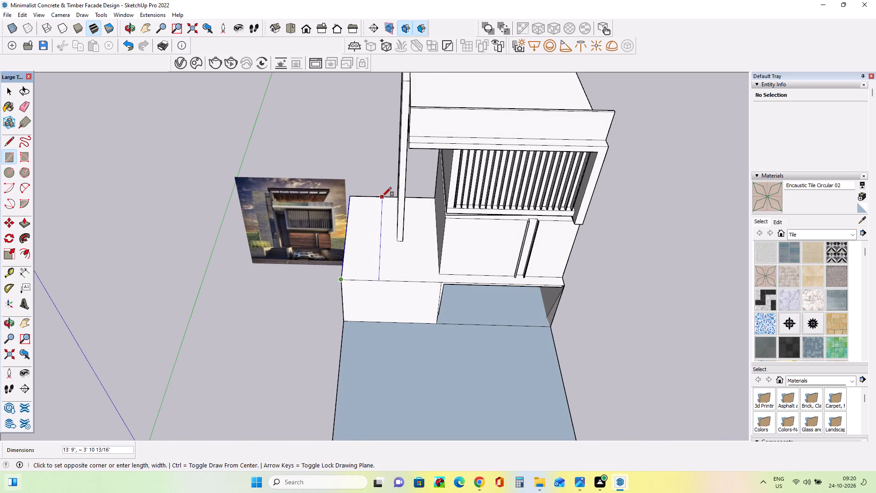
click(382, 196)
Draw a rectangle about 5' 3" by 3' 11" at the front of that strip, separating it from the rear part.
middle_drag(380, 250, 394, 261)
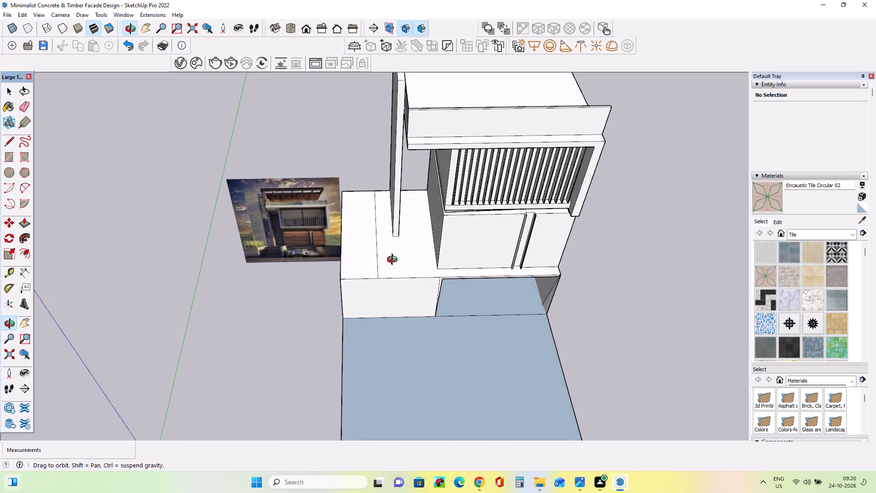
middle_drag(394, 261, 414, 267)
scroll(365, 225, up, 7)
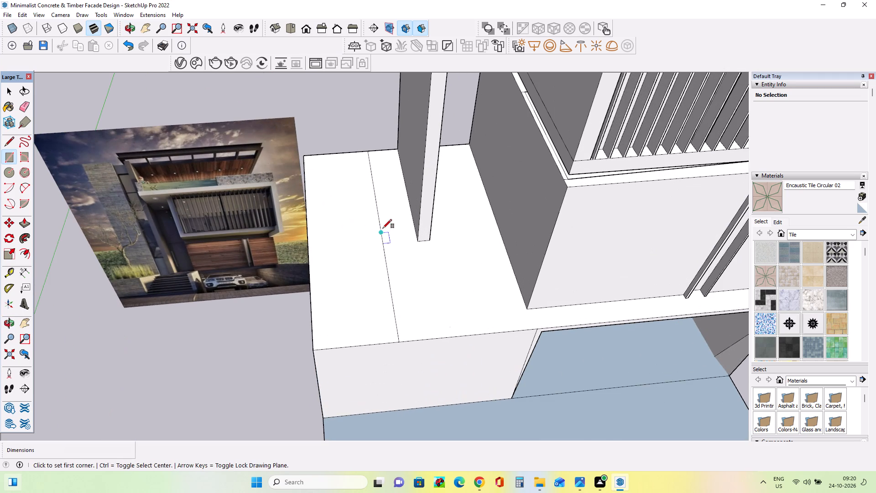
middle_drag(392, 232, 401, 240)
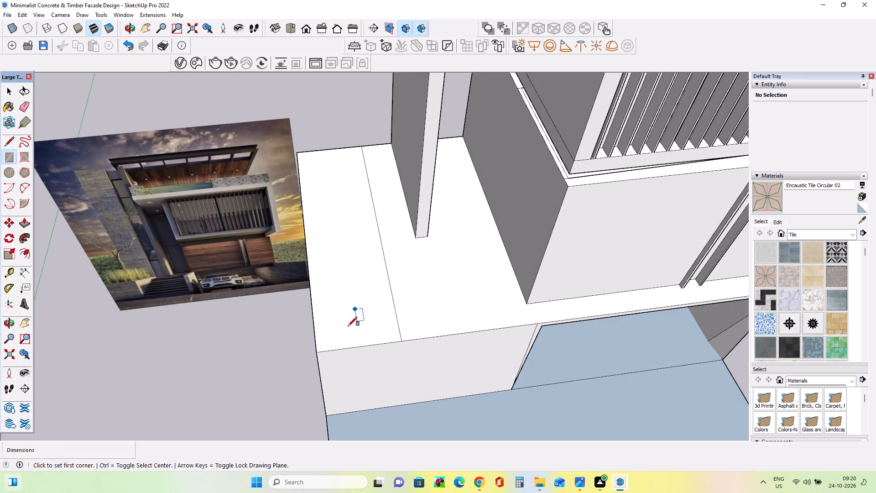
click(320, 348)
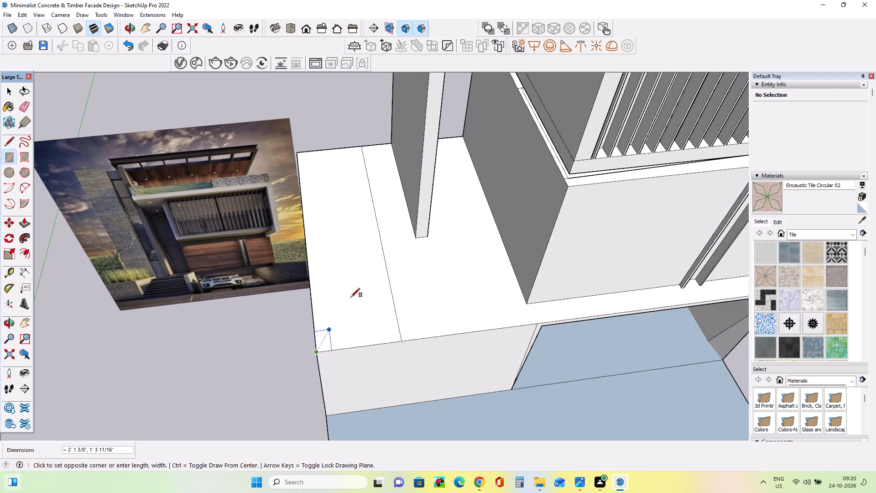
click(383, 254)
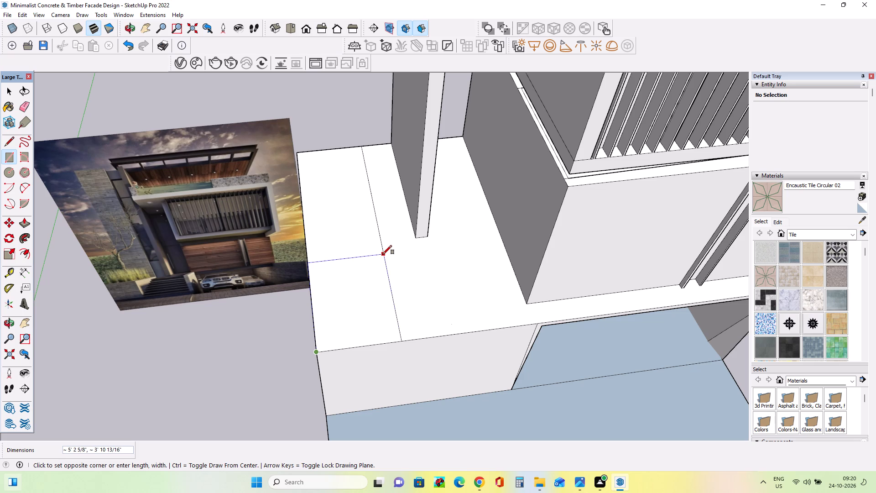
Push/Pull the strip's rear rectangle up into a tall tower, level with the top of the adjacent vertical fin wall.
middle_drag(398, 288, 407, 303)
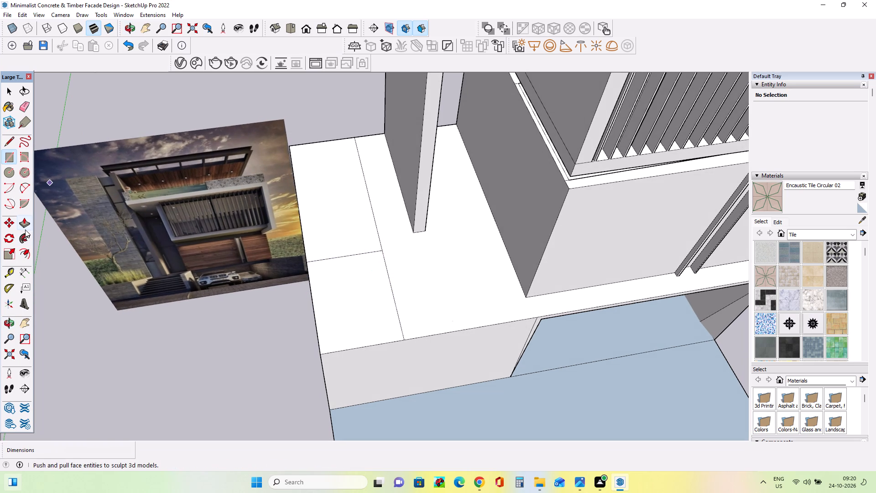
click(25, 227)
drag(331, 246, 356, 194)
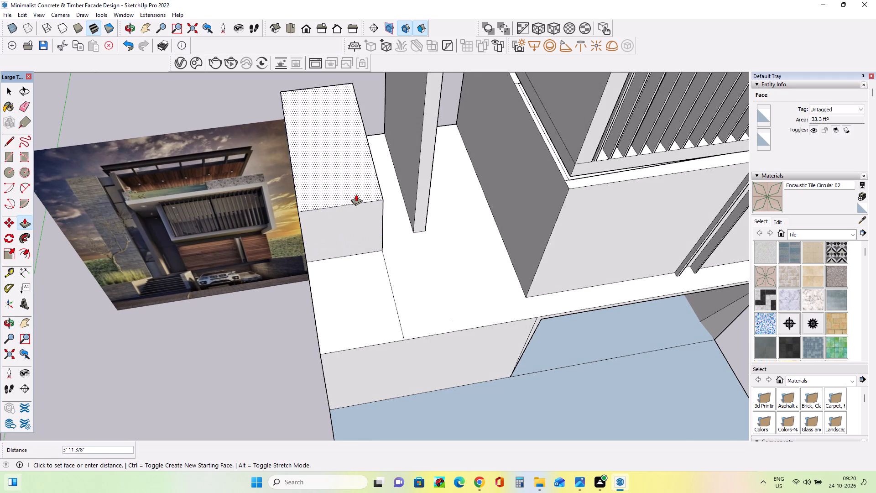
drag(356, 194, 391, 115)
scroll(356, 194, down, 9)
scroll(389, 103, down, 8)
drag(391, 115, 390, 83)
Examine the reference image and the new tower, comparing the gap between the tower and the fin wall.
click(21, 322)
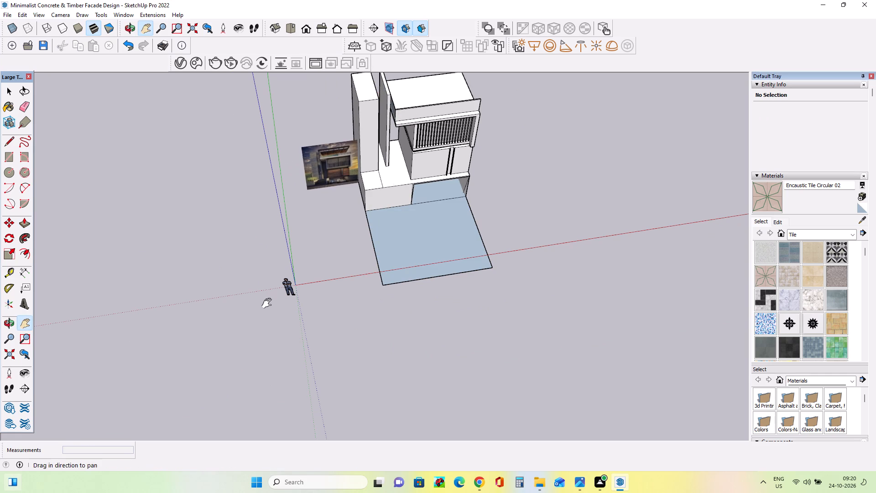
drag(269, 304, 212, 431)
middle_drag(373, 298, 357, 207)
scroll(265, 263, up, 4)
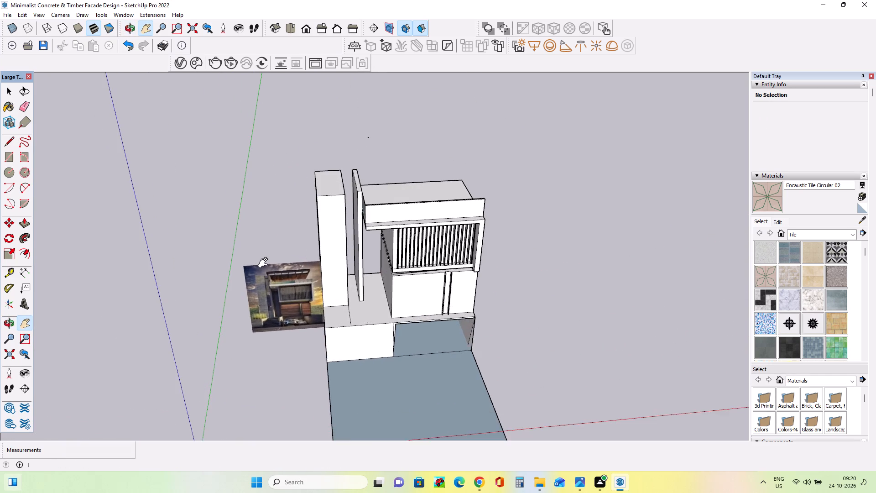
scroll(265, 263, up, 4)
scroll(267, 338, up, 5)
scroll(234, 332, down, 9)
middle_drag(381, 328, 392, 346)
scroll(261, 351, up, 6)
scroll(247, 347, down, 1)
scroll(247, 347, up, 1)
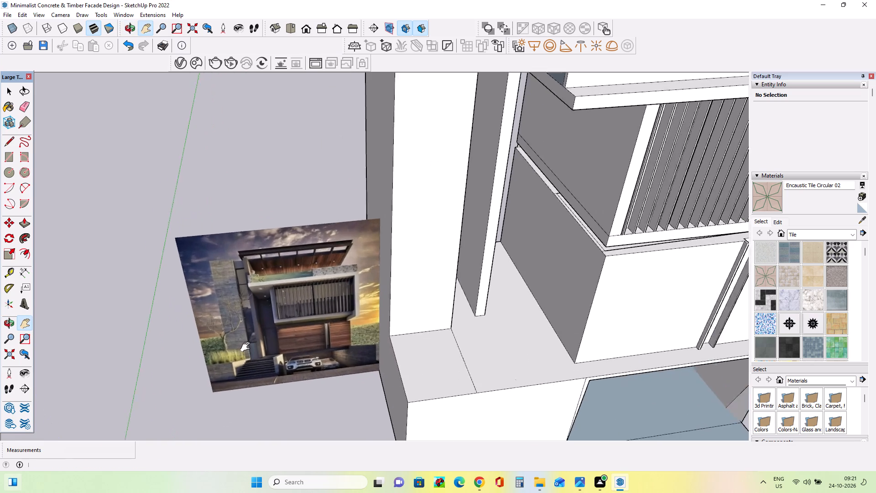
scroll(247, 347, up, 8)
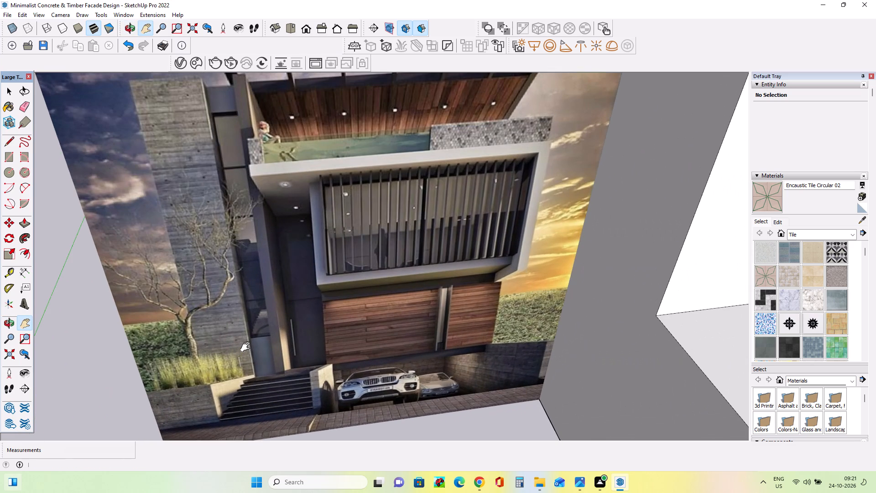
scroll(247, 347, down, 14)
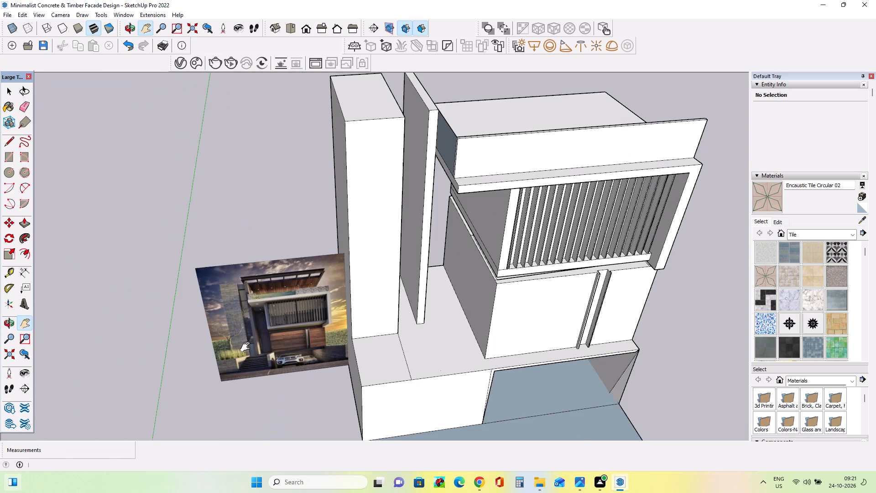
middle_drag(250, 336, 255, 322)
scroll(373, 309, up, 4)
middle_drag(373, 310, 304, 314)
middle_drag(310, 321, 316, 326)
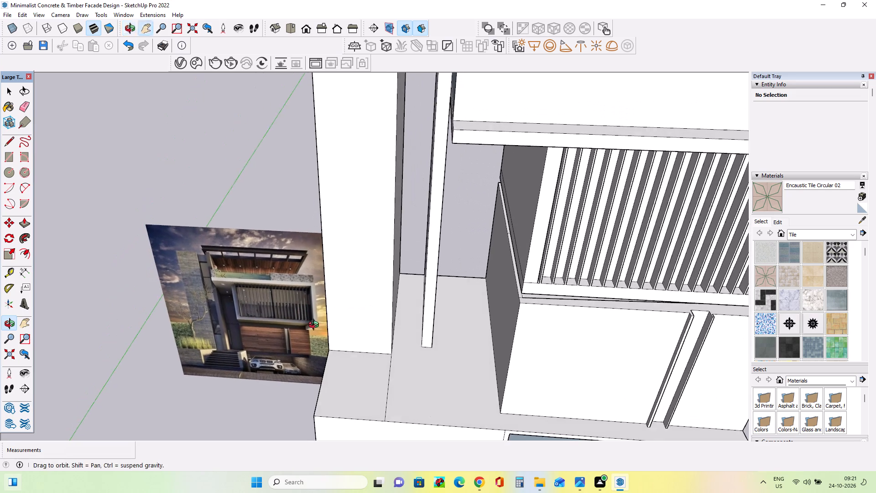
middle_drag(316, 326, 325, 338)
Draw a line across the base top from the tower's side to the fin wall, closing off the rear floor strip.
click(8, 139)
middle_drag(385, 295, 371, 318)
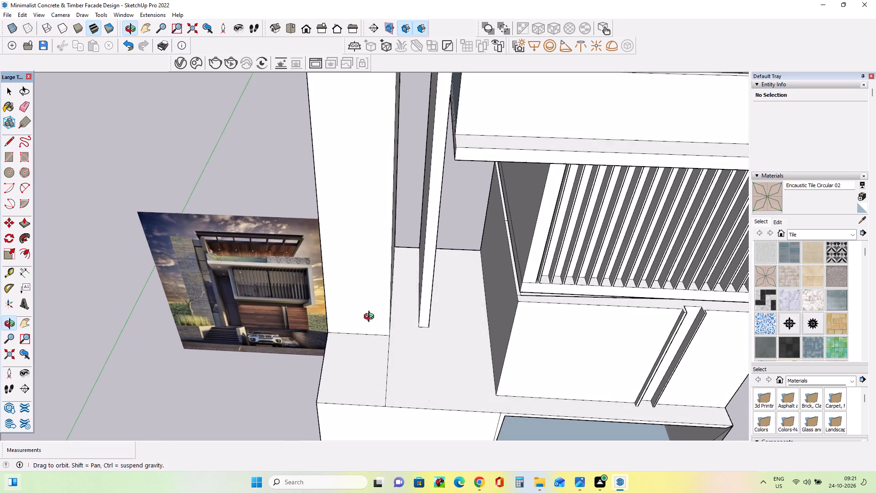
middle_drag(371, 318, 370, 315)
scroll(391, 303, up, 5)
scroll(112, 296, up, 2)
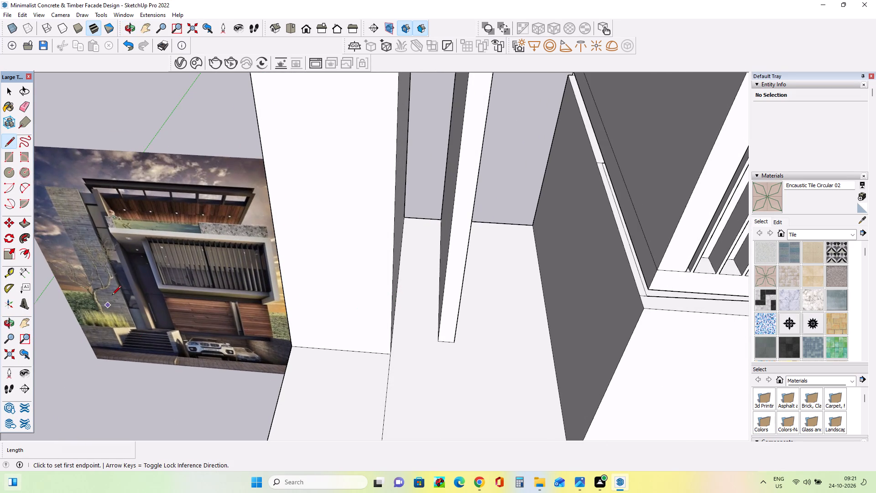
scroll(112, 296, up, 6)
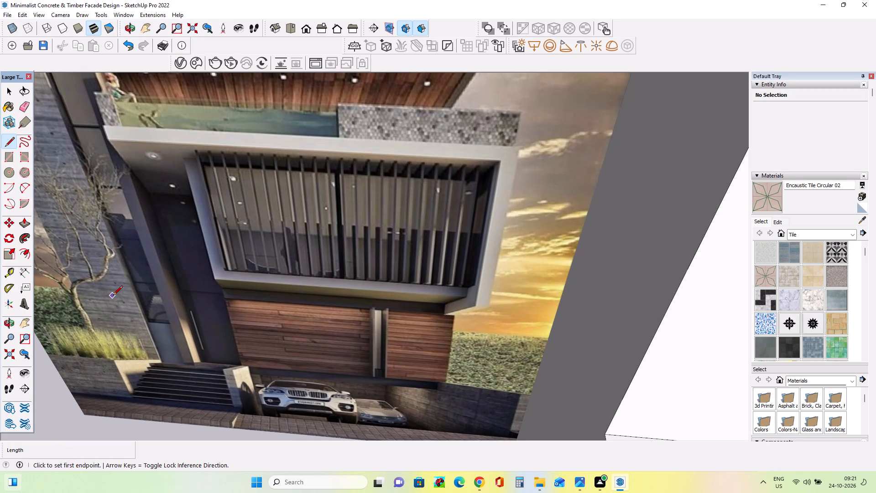
scroll(113, 296, down, 11)
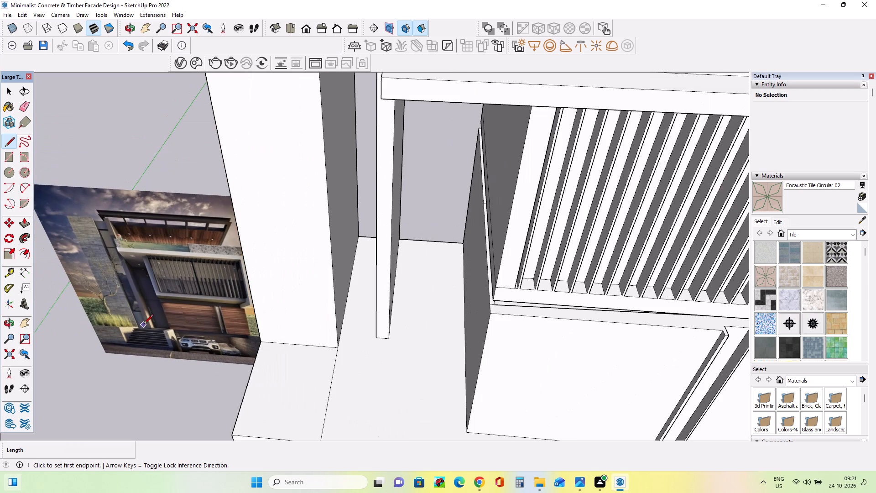
scroll(144, 326, down, 4)
middle_drag(315, 336, 329, 314)
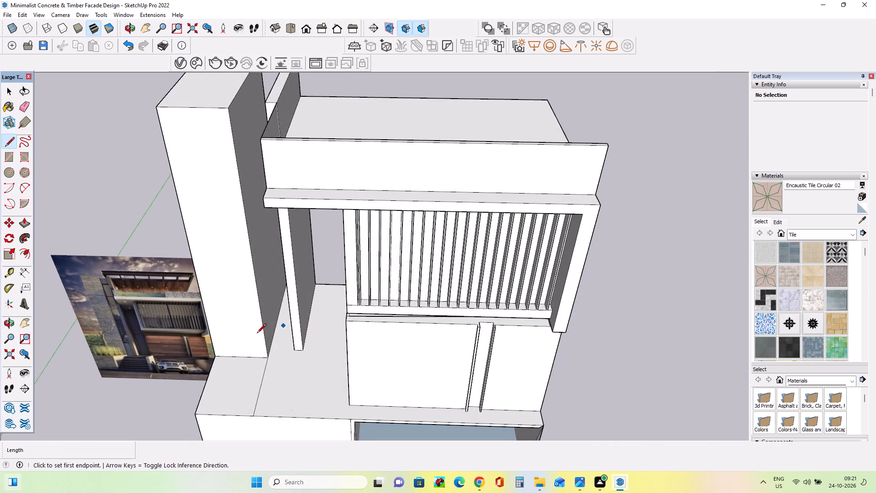
scroll(257, 334, up, 7)
click(284, 324)
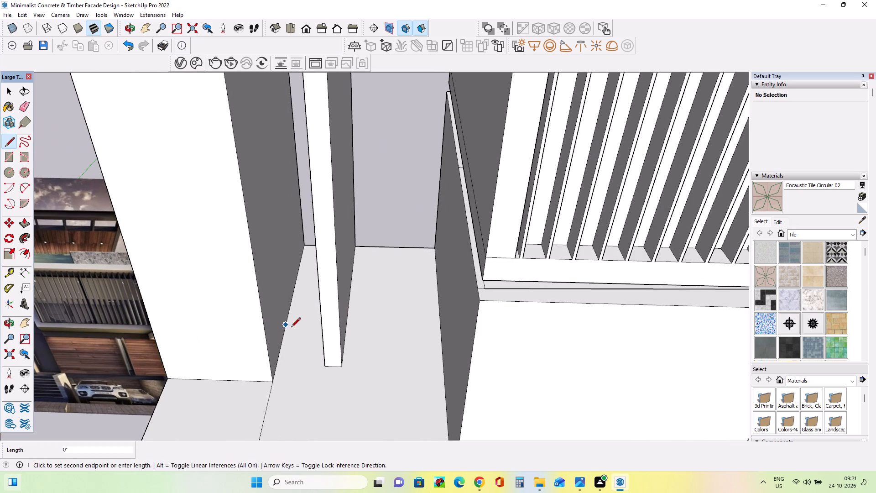
middle_drag(292, 328, 393, 327)
click(298, 341)
Push/Pull the rear floor strip between the tower and fin wall up about 19' 3", flush with their tops.
middle_drag(320, 375, 249, 381)
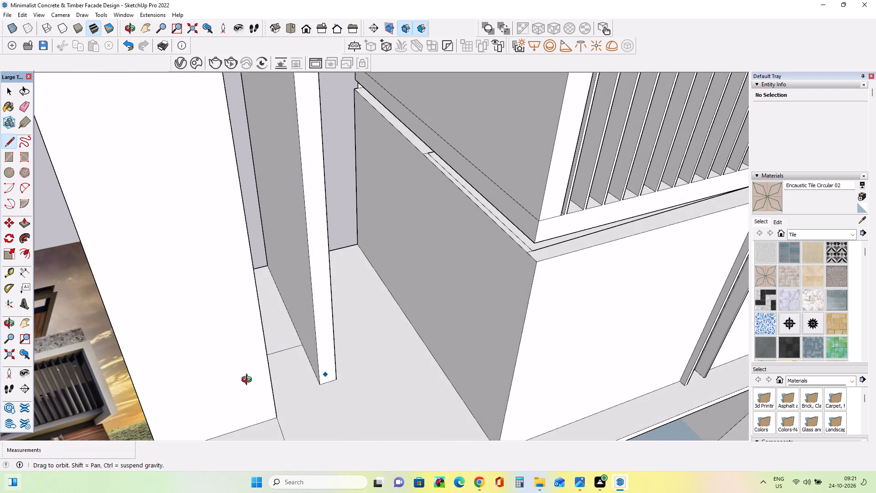
middle_drag(249, 381, 264, 382)
scroll(267, 383, down, 3)
scroll(343, 367, down, 4)
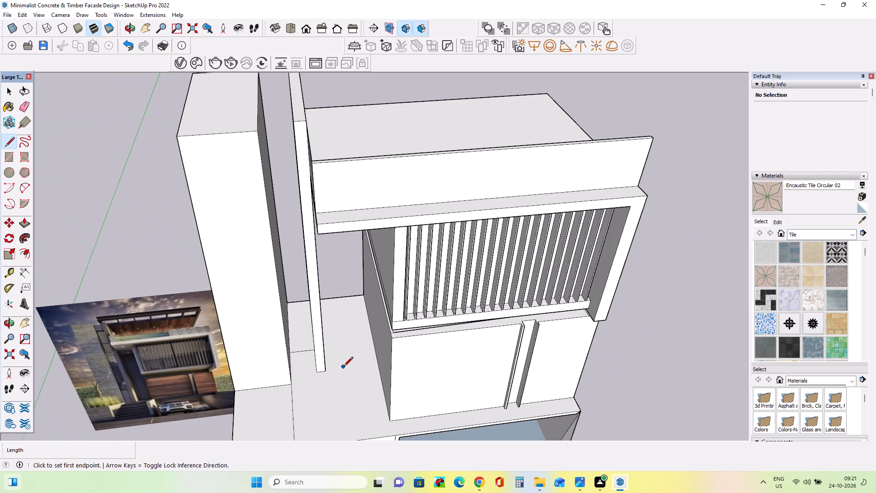
scroll(344, 367, down, 3)
click(25, 231)
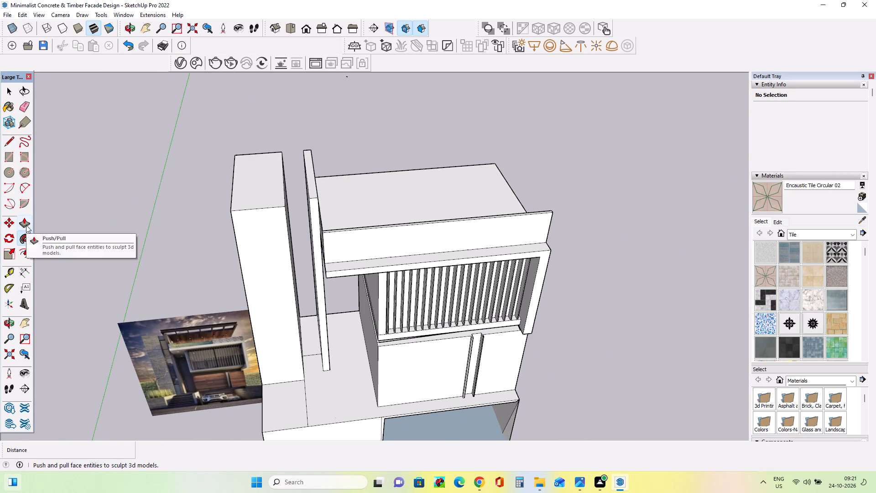
click(26, 225)
drag(313, 341, 315, 202)
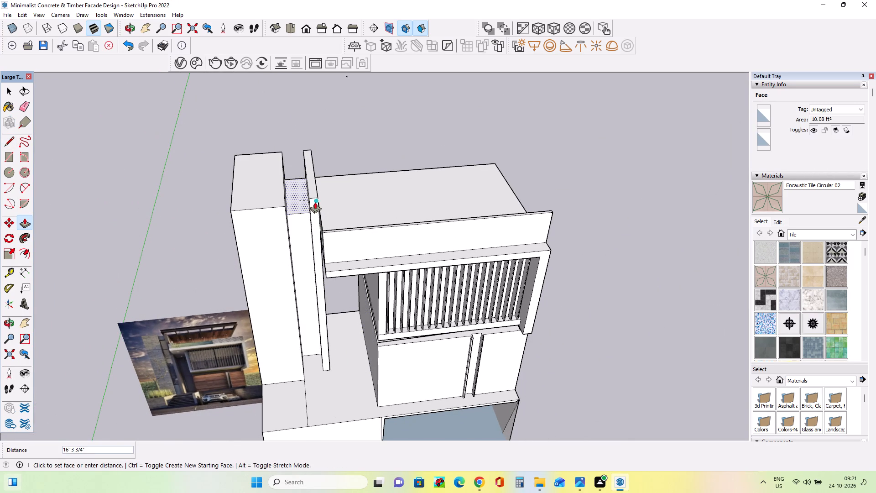
drag(315, 202, 311, 190)
Compare the tower and the filled recess with the reference facade image.
middle_drag(296, 288, 308, 240)
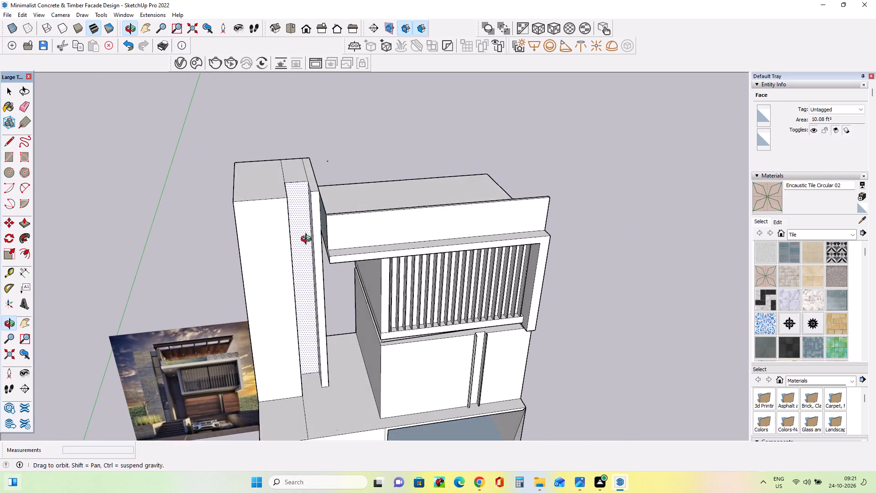
middle_drag(308, 240, 308, 236)
scroll(188, 401, up, 8)
middle_drag(181, 396, 181, 401)
scroll(370, 236, down, 8)
middle_drag(401, 246, 323, 272)
scroll(323, 272, down, 4)
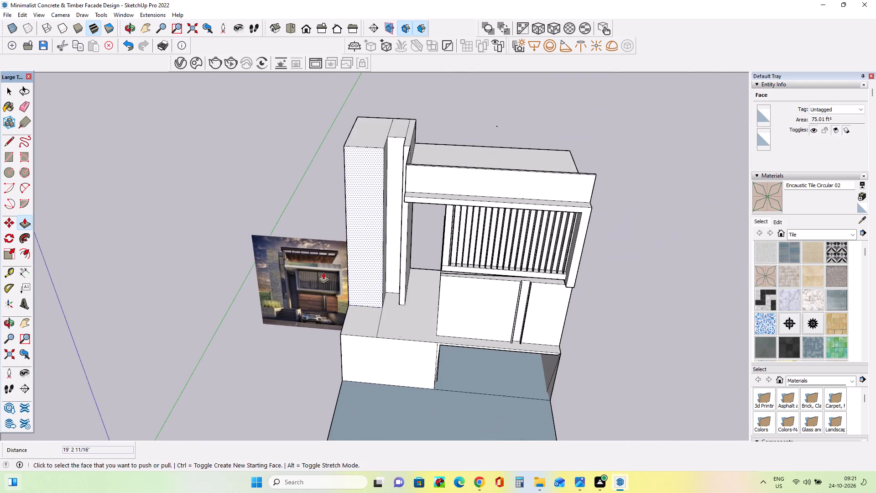
middle_drag(392, 248, 414, 233)
scroll(330, 280, up, 11)
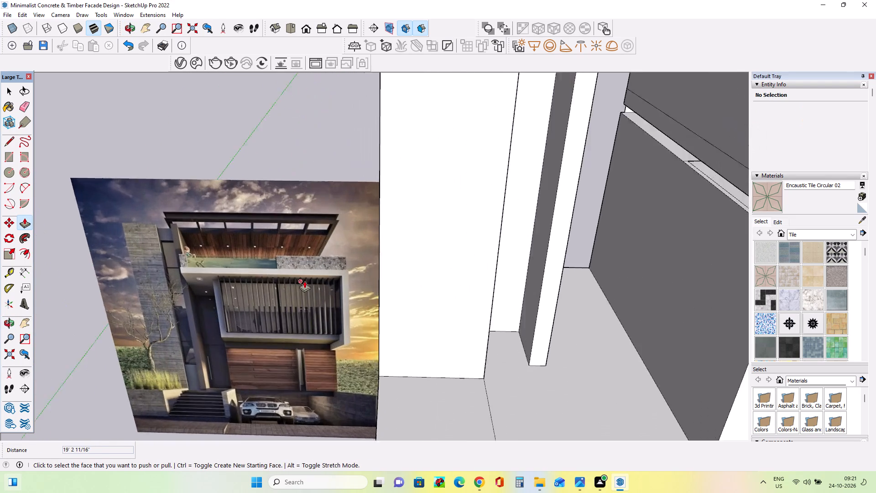
Examine the reference image where the concrete tower, recessed wall and roof canopy meet, and compare it with the modelled tower.
scroll(304, 281, up, 3)
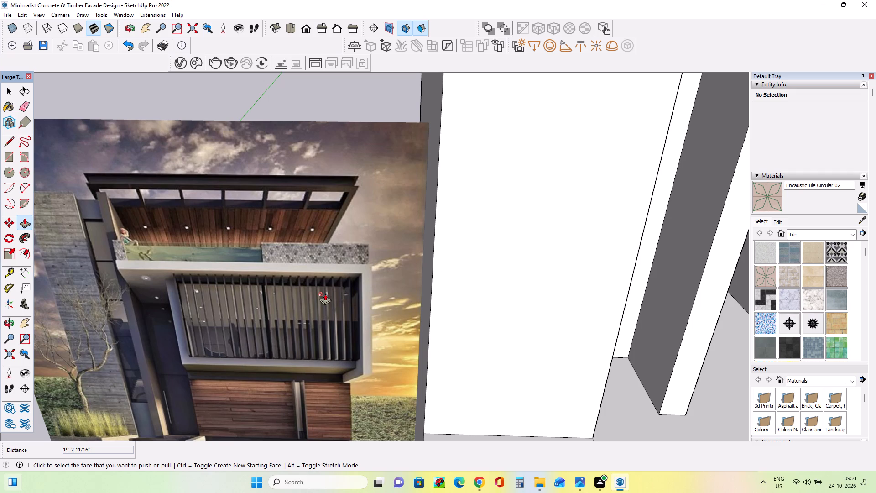
middle_drag(325, 294, 328, 301)
scroll(377, 236, down, 5)
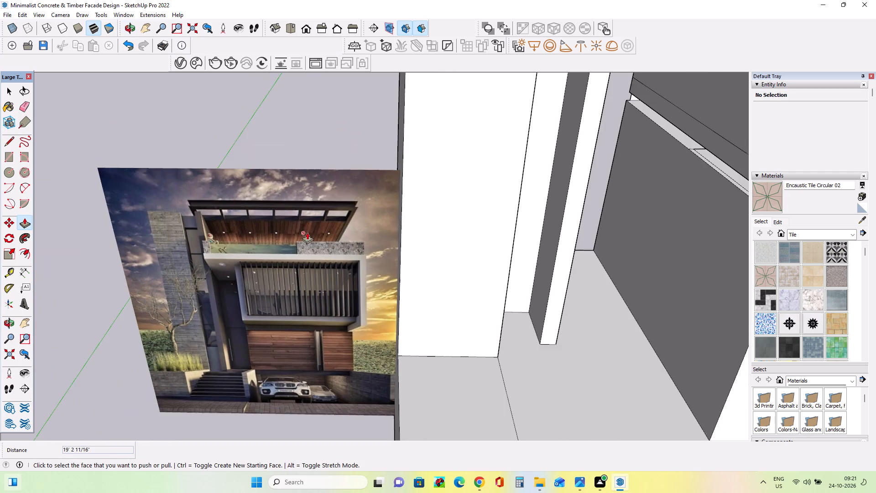
scroll(240, 232, down, 3)
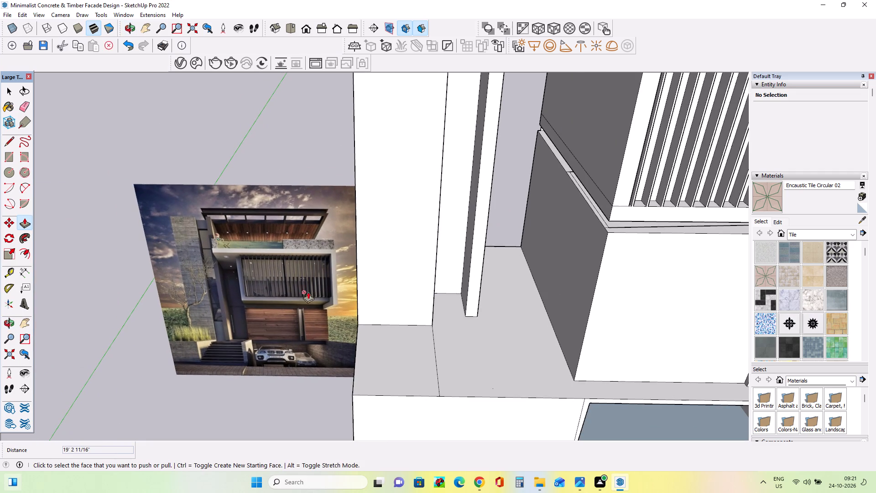
scroll(230, 315, down, 10)
scroll(289, 194, up, 8)
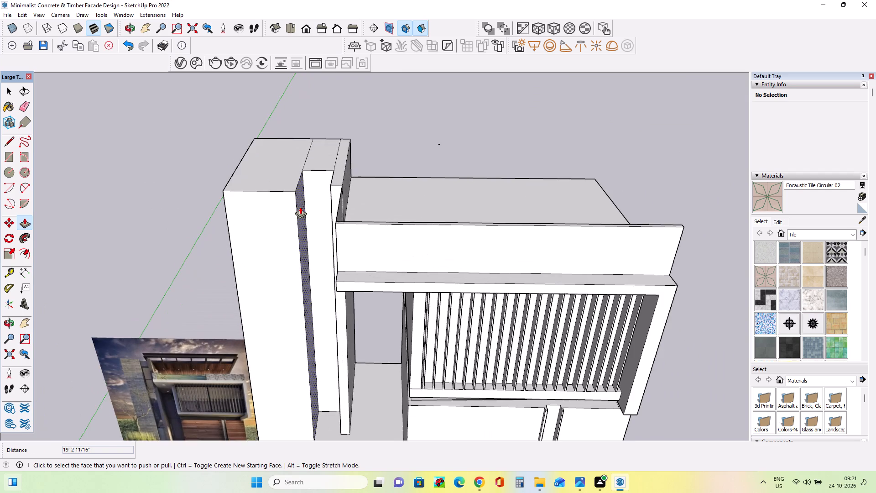
middle_drag(300, 207, 347, 186)
scroll(129, 420, up, 8)
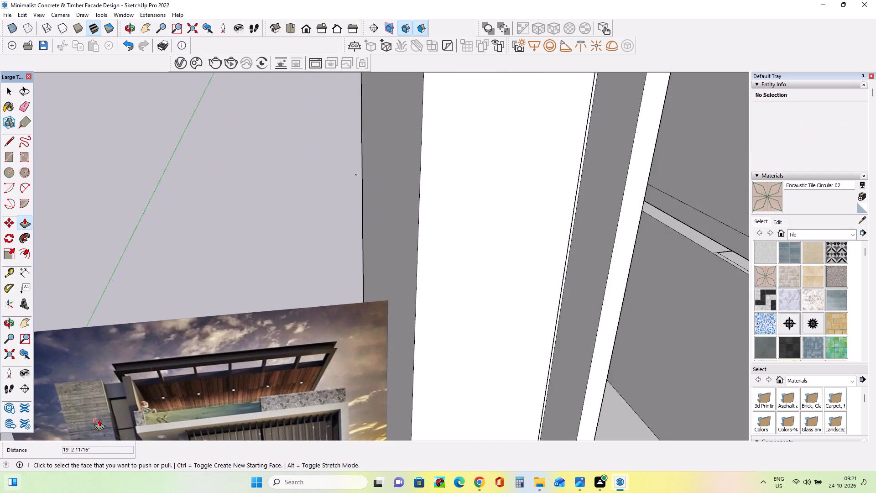
scroll(99, 418, up, 18)
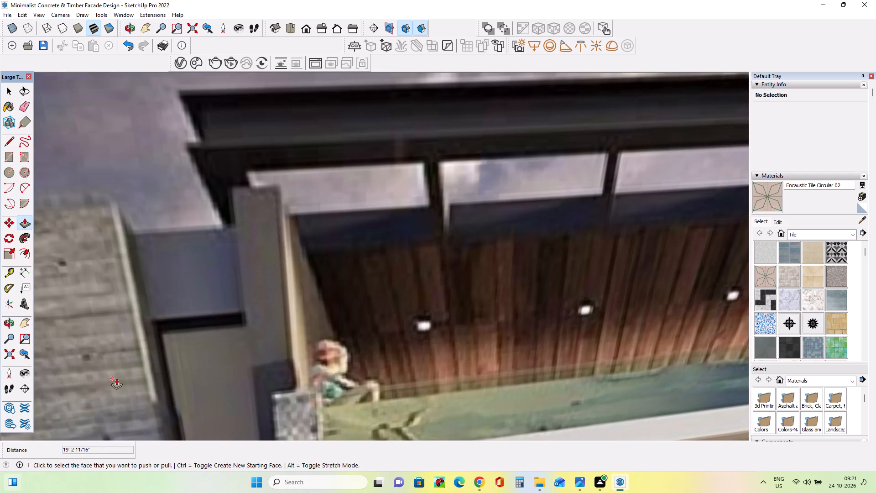
scroll(117, 378, down, 6)
scroll(118, 378, down, 20)
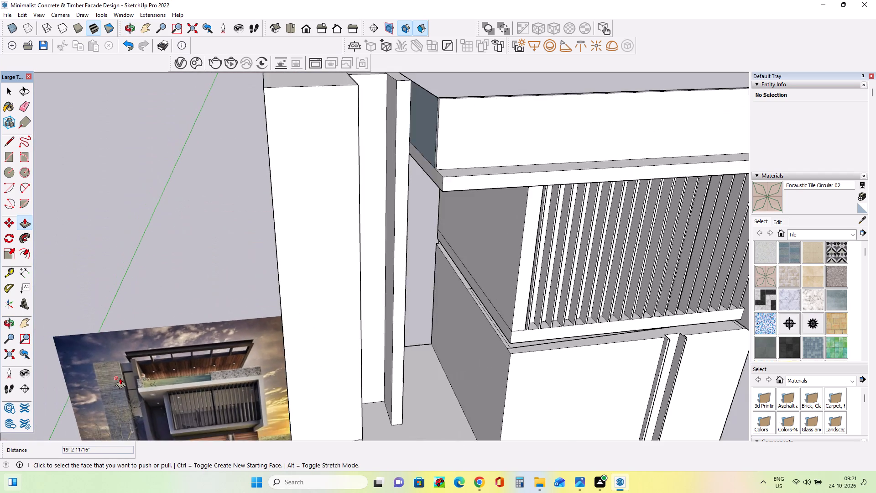
scroll(120, 378, down, 5)
middle_drag(321, 341, 318, 325)
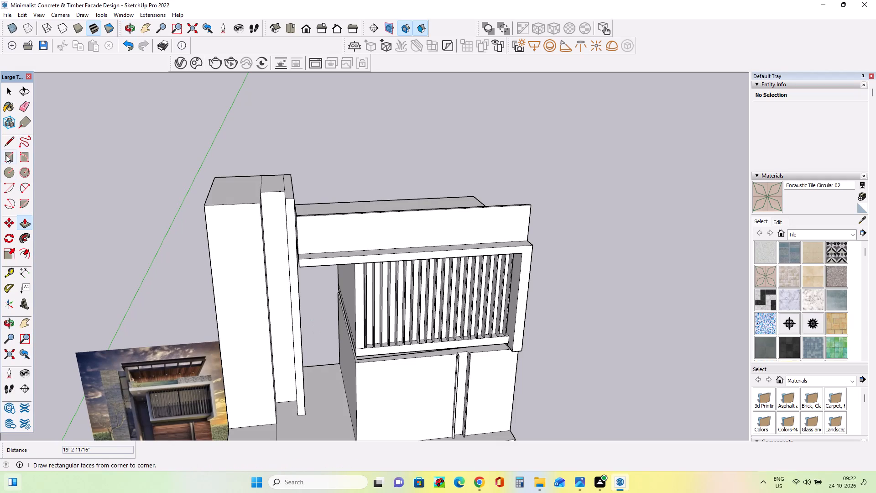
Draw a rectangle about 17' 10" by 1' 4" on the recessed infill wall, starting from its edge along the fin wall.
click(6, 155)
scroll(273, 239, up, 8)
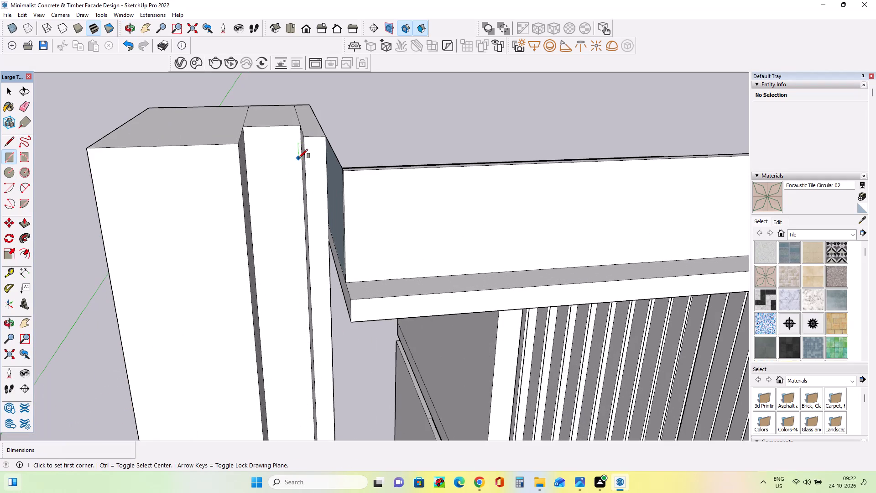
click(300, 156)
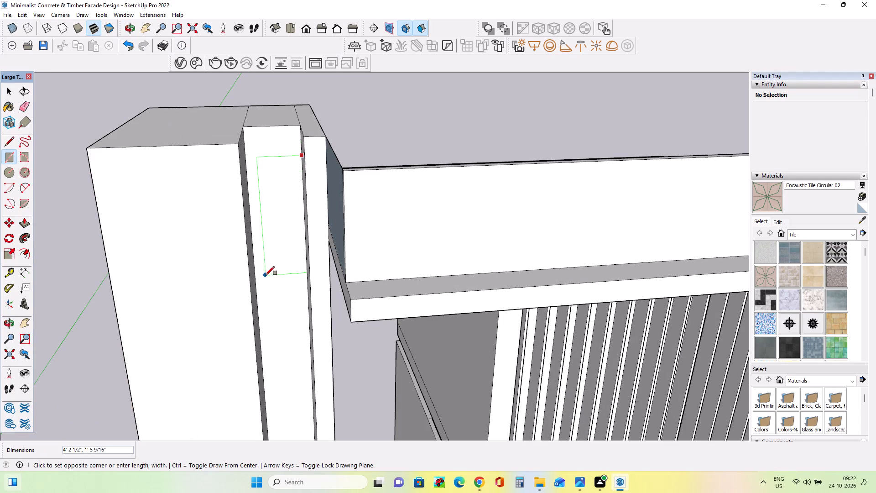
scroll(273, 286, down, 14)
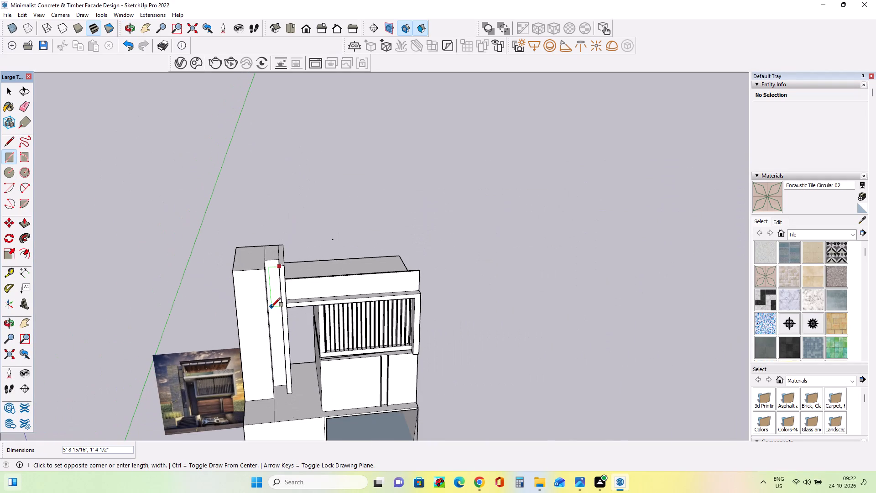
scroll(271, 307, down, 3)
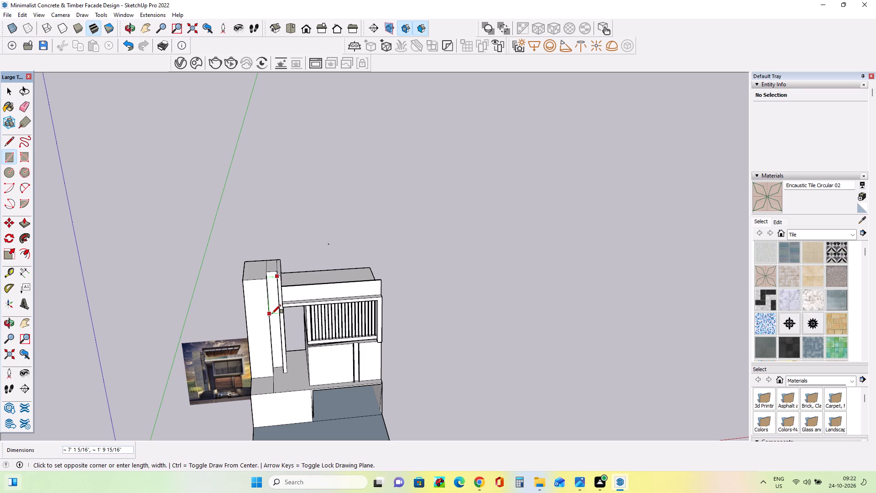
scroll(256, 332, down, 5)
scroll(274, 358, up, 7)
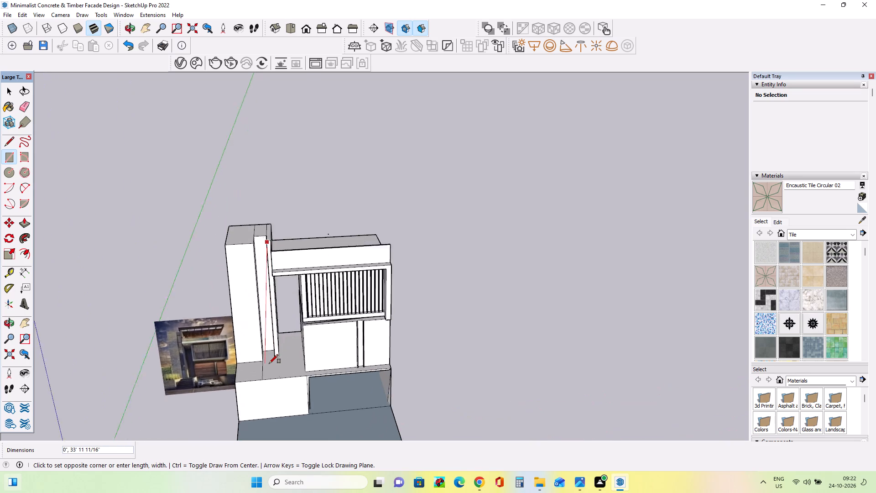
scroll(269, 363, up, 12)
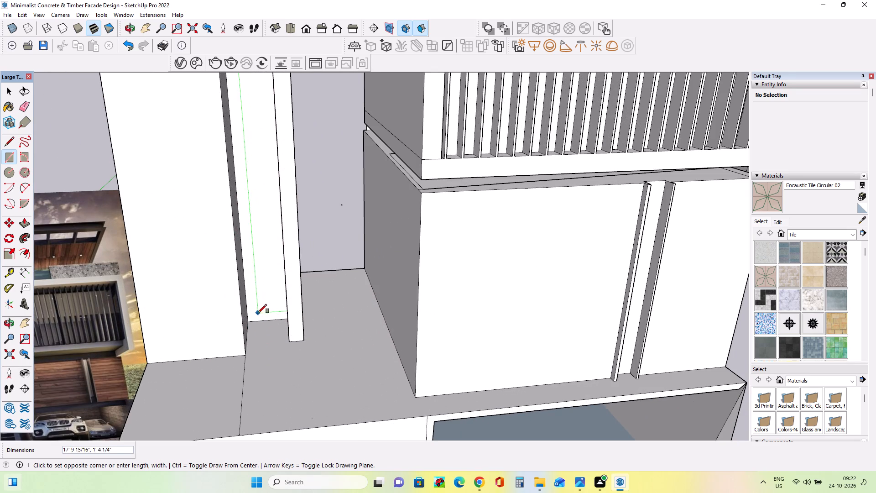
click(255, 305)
Push/Pull the tower's inner side face inward about 6", widening the recess between the tower and the fin wall.
scroll(274, 330, down, 5)
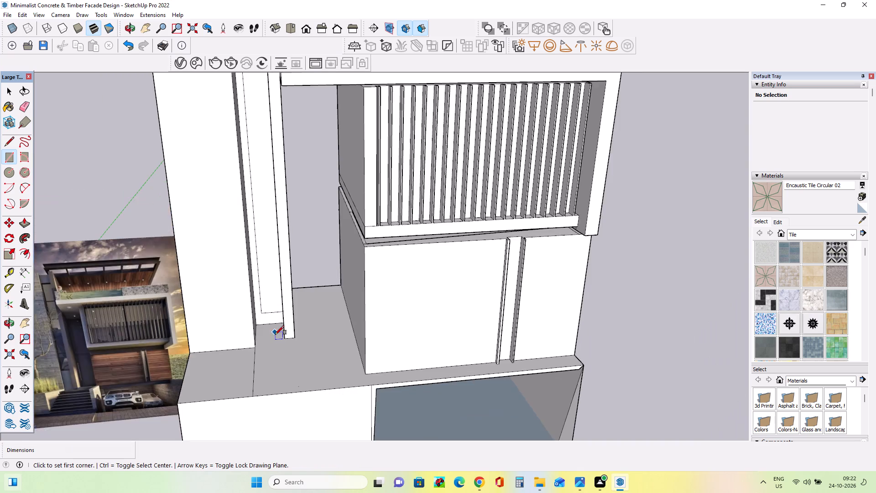
scroll(275, 335, down, 5)
middle_drag(302, 272, 313, 265)
scroll(253, 249, up, 7)
scroll(253, 250, down, 1)
scroll(253, 250, up, 1)
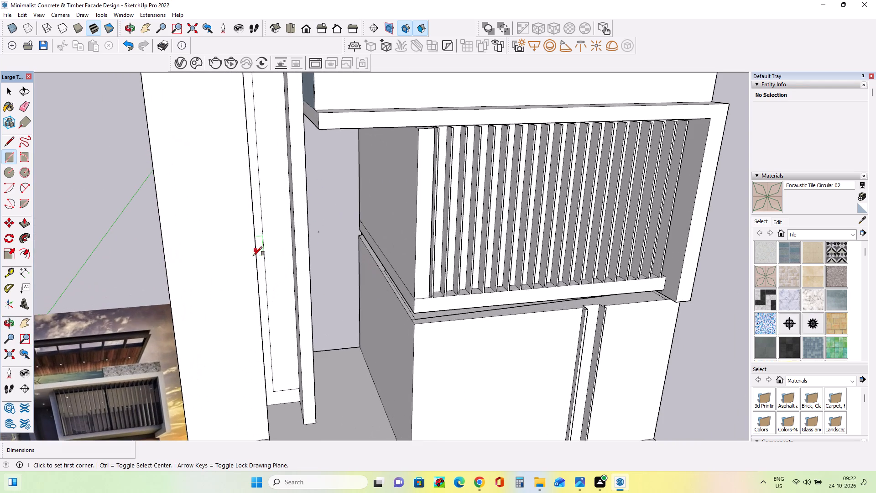
middle_drag(257, 262, 225, 286)
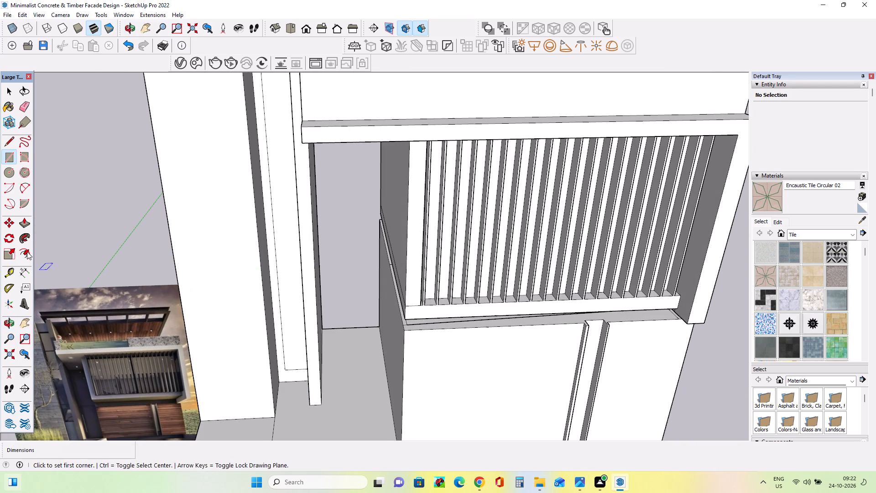
click(26, 224)
middle_drag(267, 302, 198, 317)
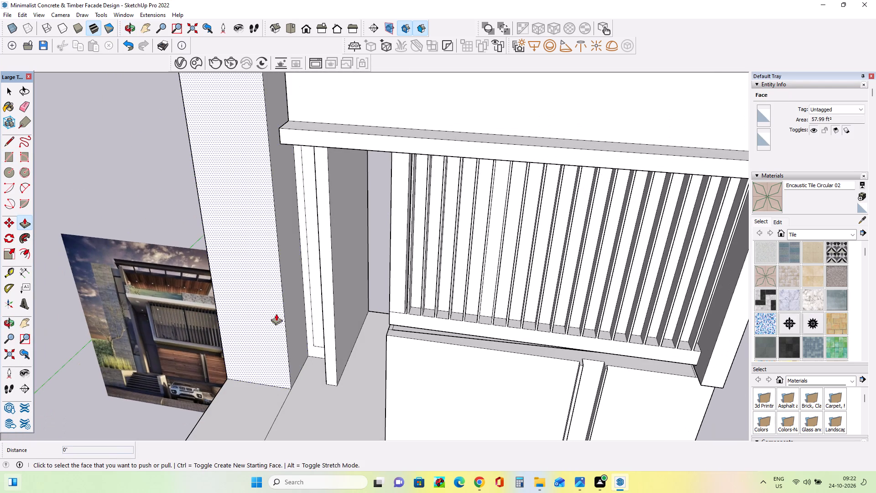
drag(295, 315, 286, 315)
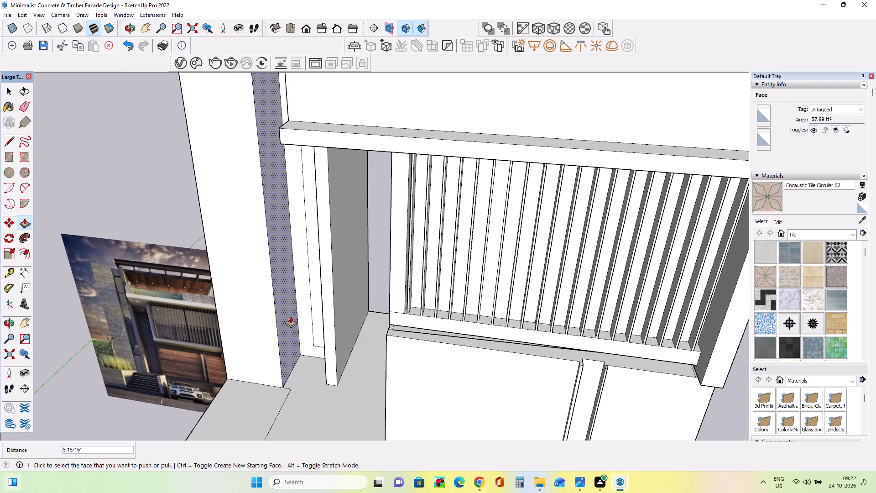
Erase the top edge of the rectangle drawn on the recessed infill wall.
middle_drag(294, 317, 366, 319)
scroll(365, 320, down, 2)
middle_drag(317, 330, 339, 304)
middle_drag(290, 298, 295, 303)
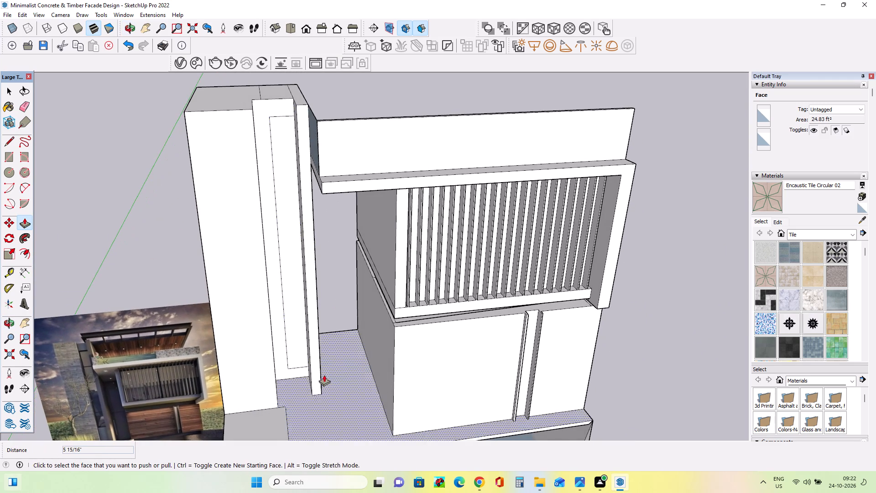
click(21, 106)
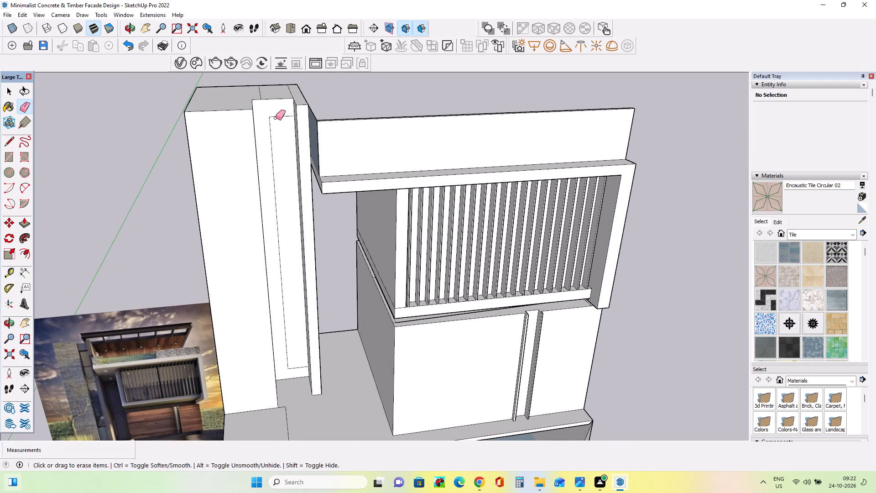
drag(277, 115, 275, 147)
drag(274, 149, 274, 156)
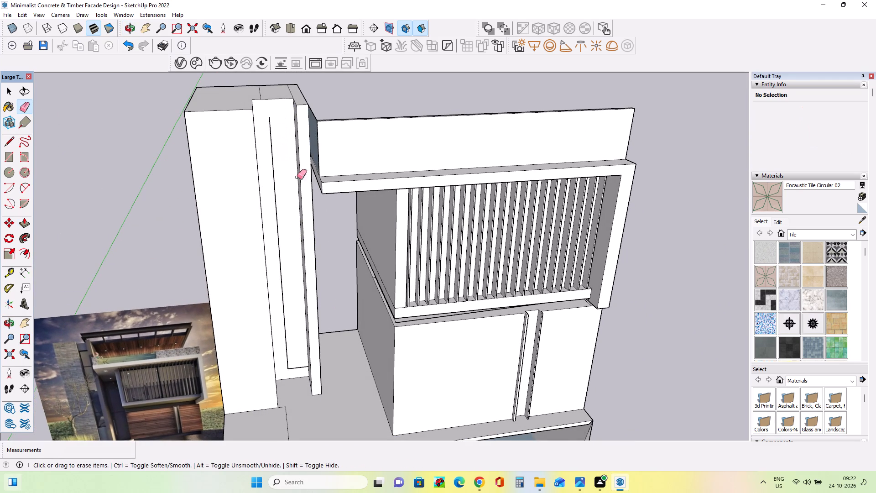
Push/Pull the tower's inner side face about 2" back toward the fin wall.
scroll(306, 193, down, 3)
middle_drag(301, 342, 237, 341)
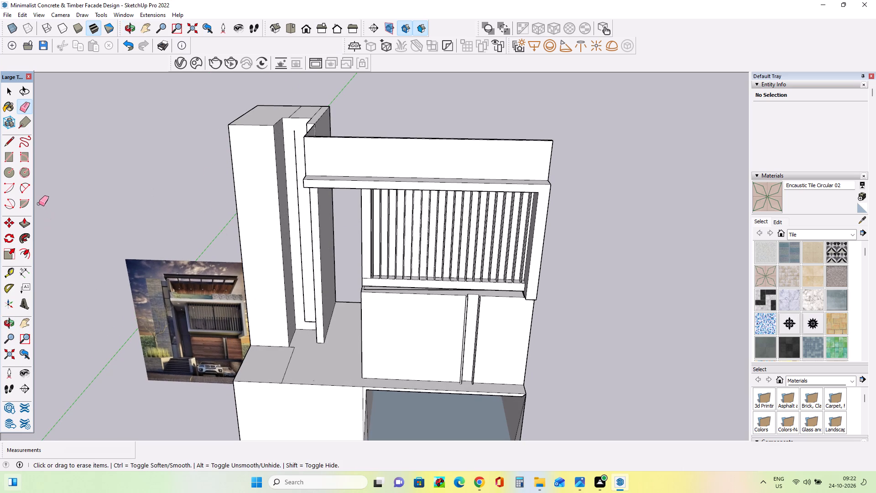
click(29, 223)
scroll(303, 292, up, 5)
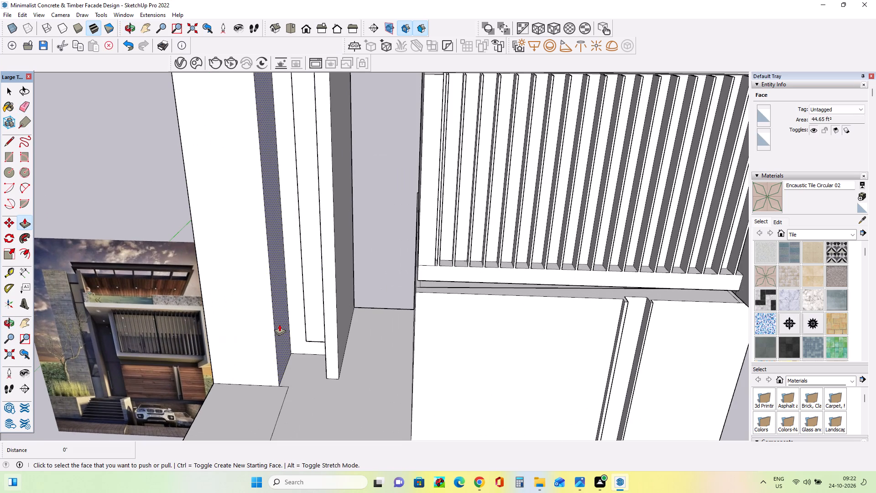
click(279, 324)
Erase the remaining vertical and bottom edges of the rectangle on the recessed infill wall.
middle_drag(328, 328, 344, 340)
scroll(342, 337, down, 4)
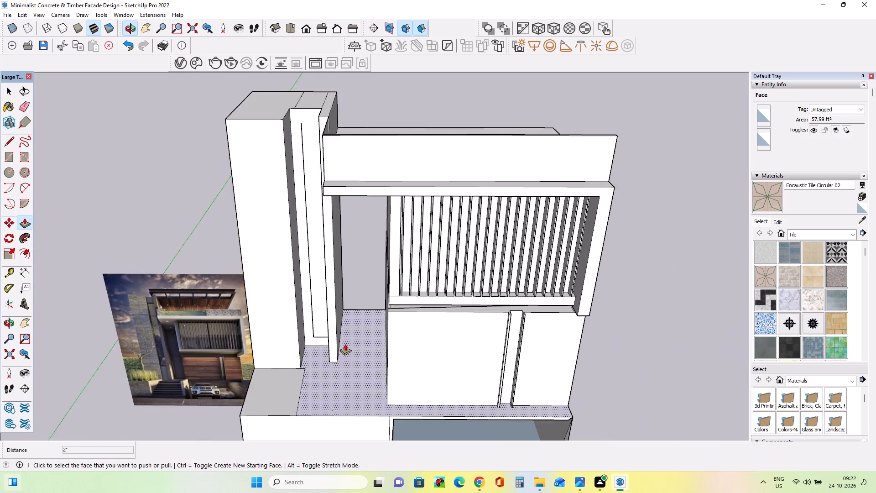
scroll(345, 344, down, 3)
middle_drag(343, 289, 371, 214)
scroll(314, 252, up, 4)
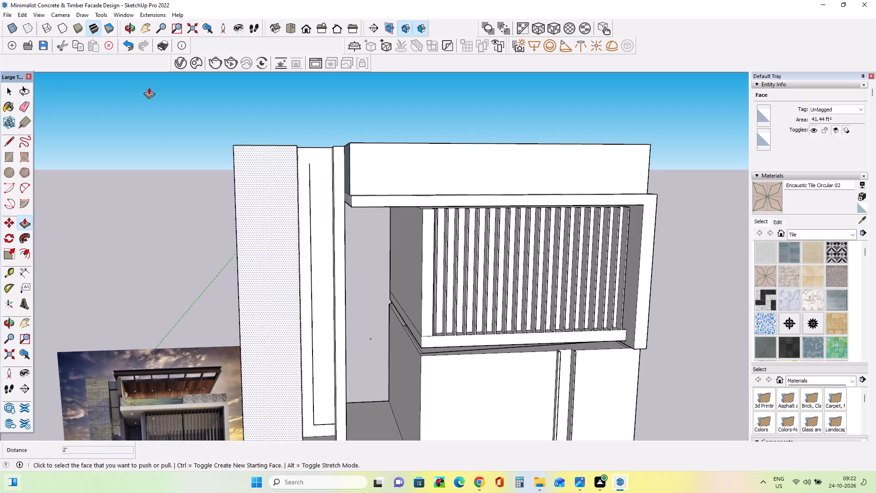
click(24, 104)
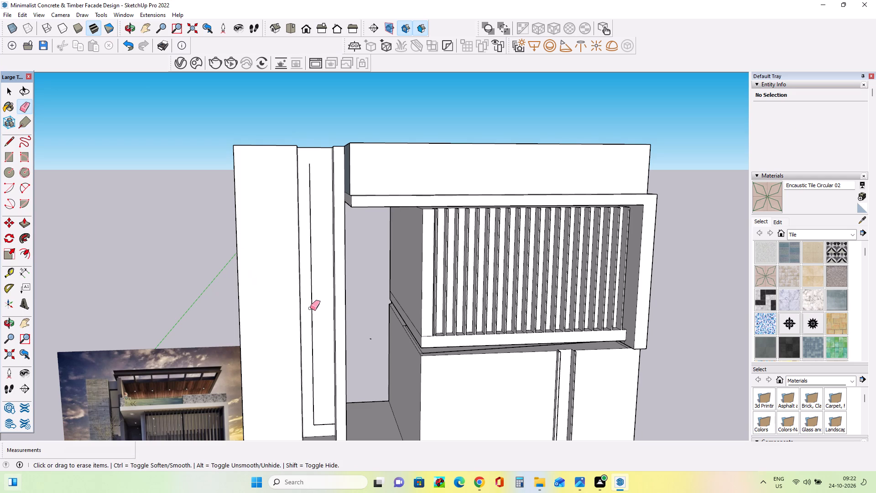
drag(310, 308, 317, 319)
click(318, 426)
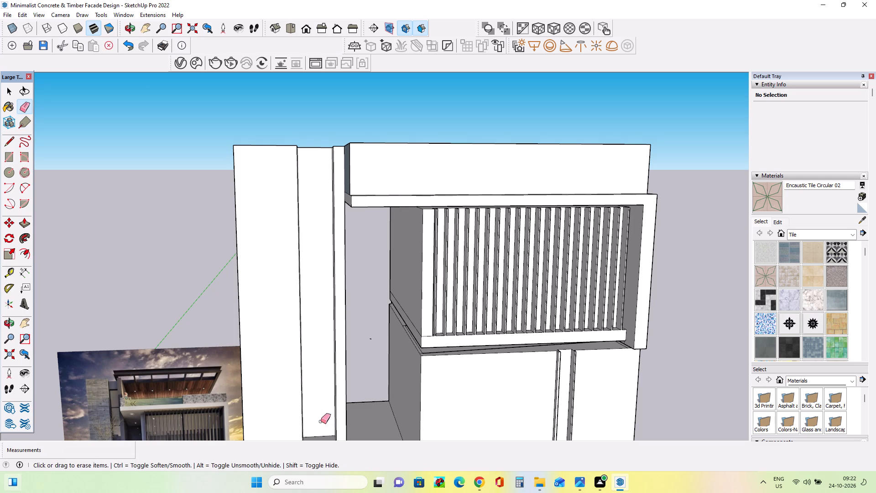
Compare the tower, recessed infill wall and fin wall with the reference facade image.
scroll(315, 330, down, 8)
scroll(331, 377, up, 1)
middle_drag(330, 393, 326, 418)
scroll(314, 403, up, 4)
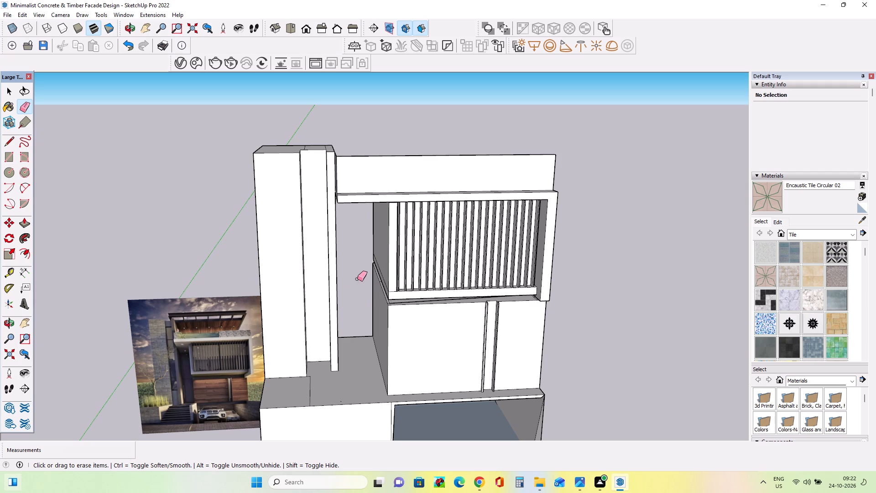
middle_drag(322, 268, 327, 251)
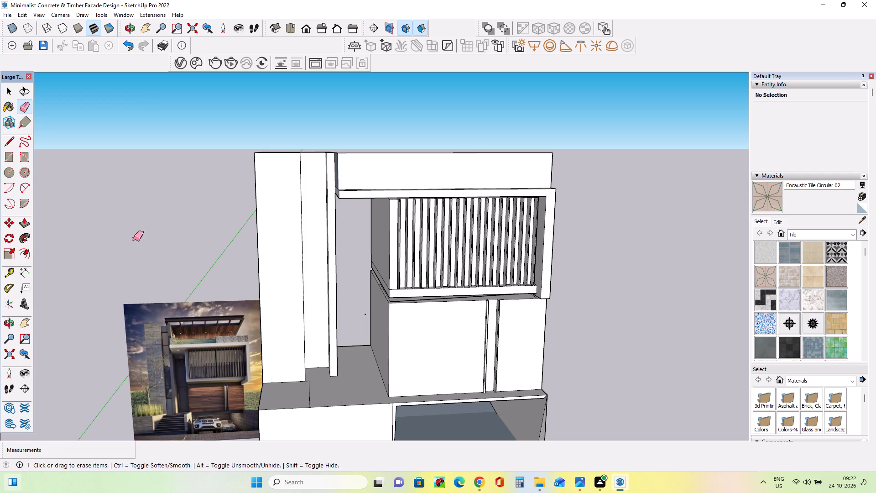
middle_click(174, 254)
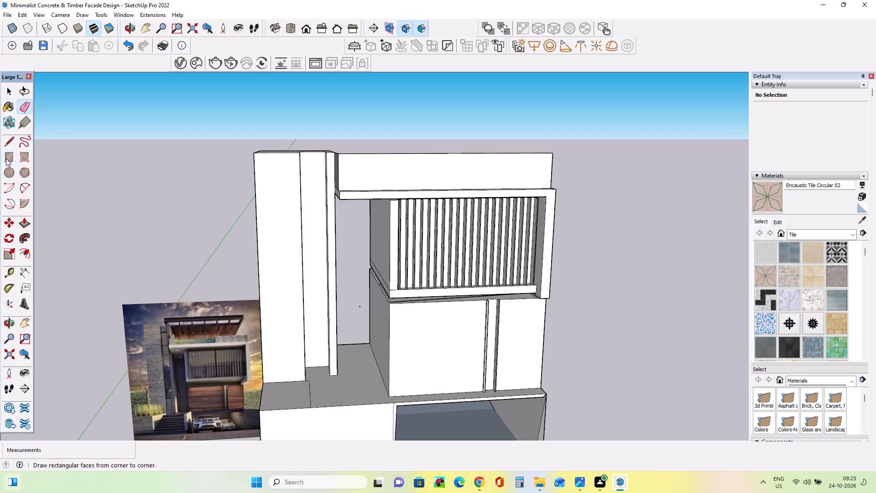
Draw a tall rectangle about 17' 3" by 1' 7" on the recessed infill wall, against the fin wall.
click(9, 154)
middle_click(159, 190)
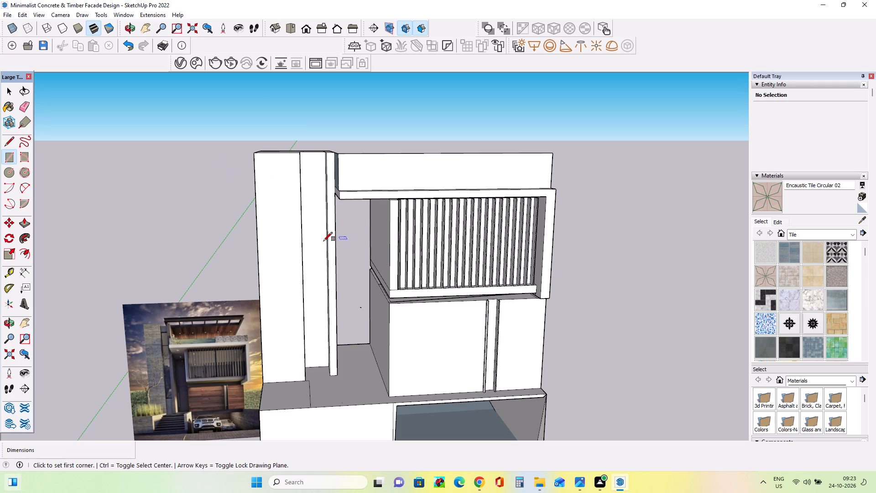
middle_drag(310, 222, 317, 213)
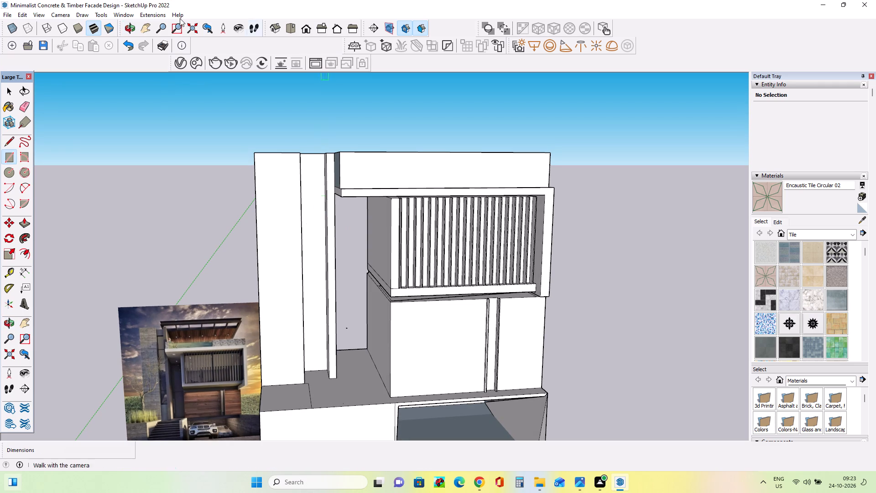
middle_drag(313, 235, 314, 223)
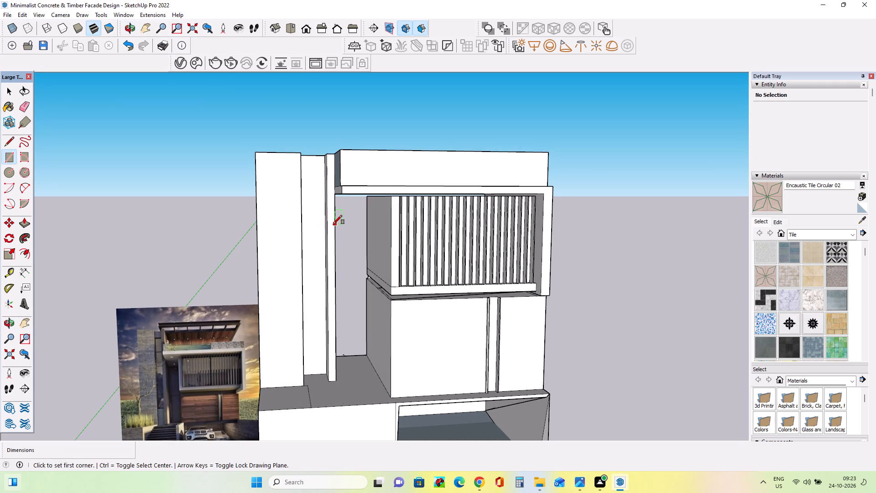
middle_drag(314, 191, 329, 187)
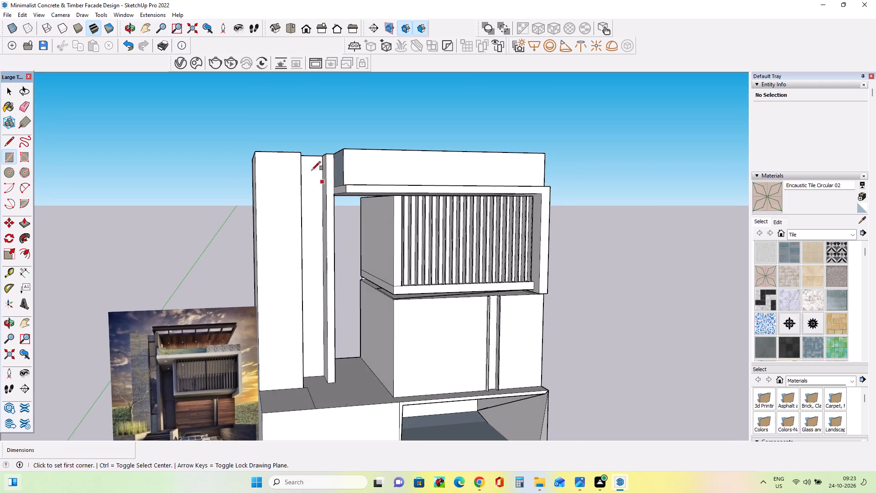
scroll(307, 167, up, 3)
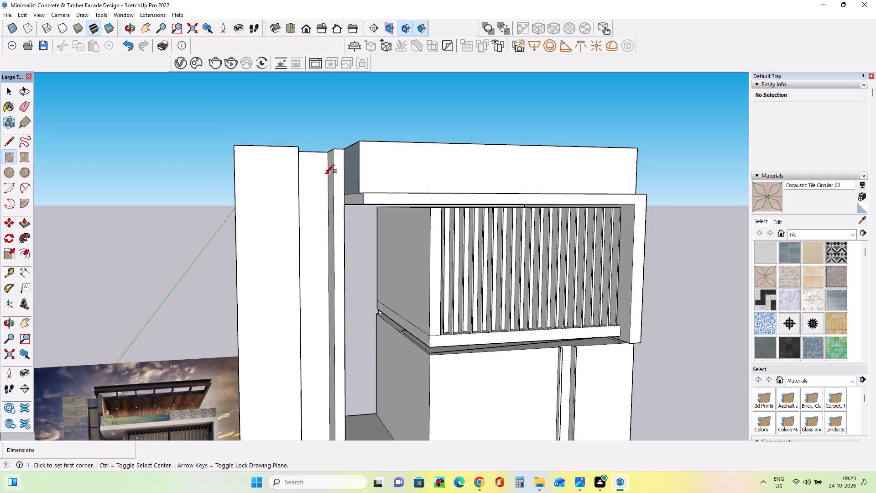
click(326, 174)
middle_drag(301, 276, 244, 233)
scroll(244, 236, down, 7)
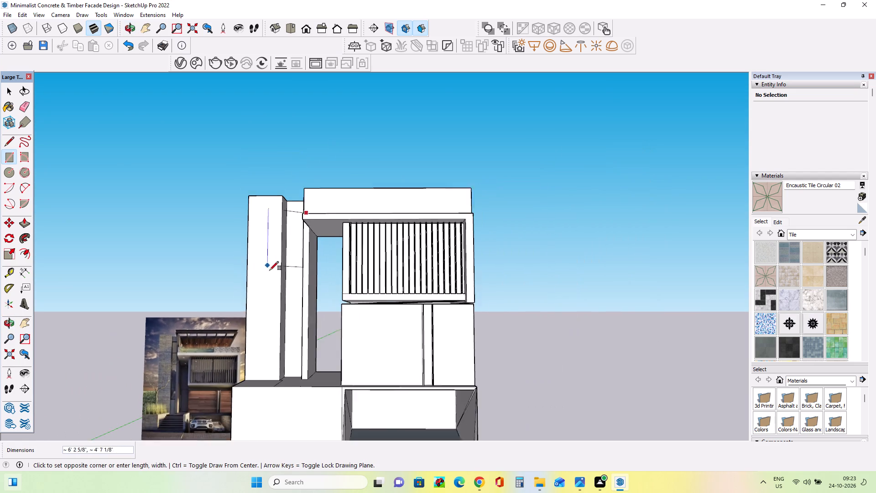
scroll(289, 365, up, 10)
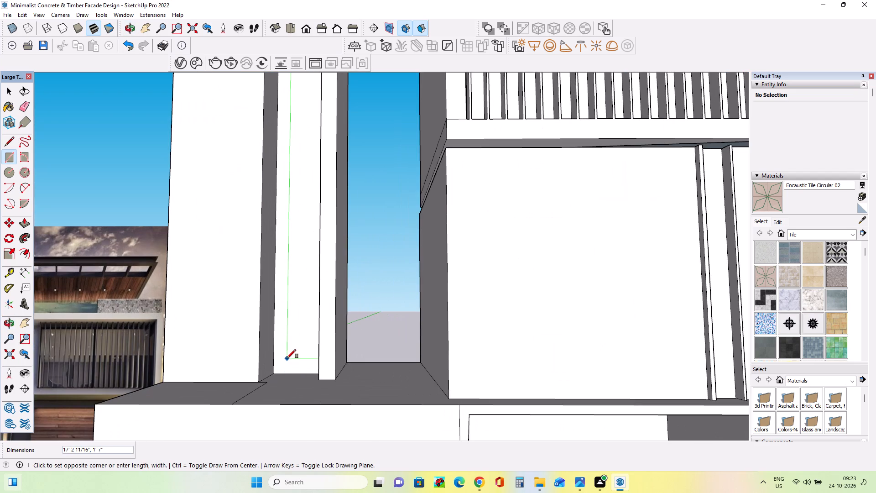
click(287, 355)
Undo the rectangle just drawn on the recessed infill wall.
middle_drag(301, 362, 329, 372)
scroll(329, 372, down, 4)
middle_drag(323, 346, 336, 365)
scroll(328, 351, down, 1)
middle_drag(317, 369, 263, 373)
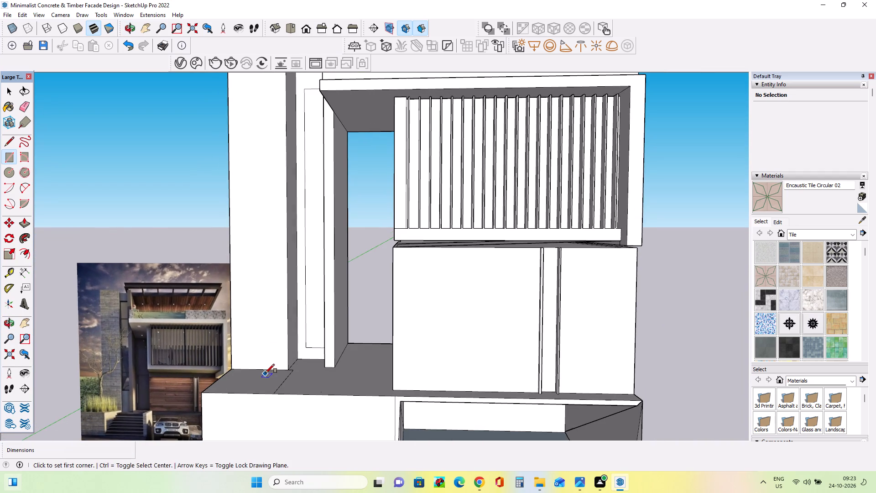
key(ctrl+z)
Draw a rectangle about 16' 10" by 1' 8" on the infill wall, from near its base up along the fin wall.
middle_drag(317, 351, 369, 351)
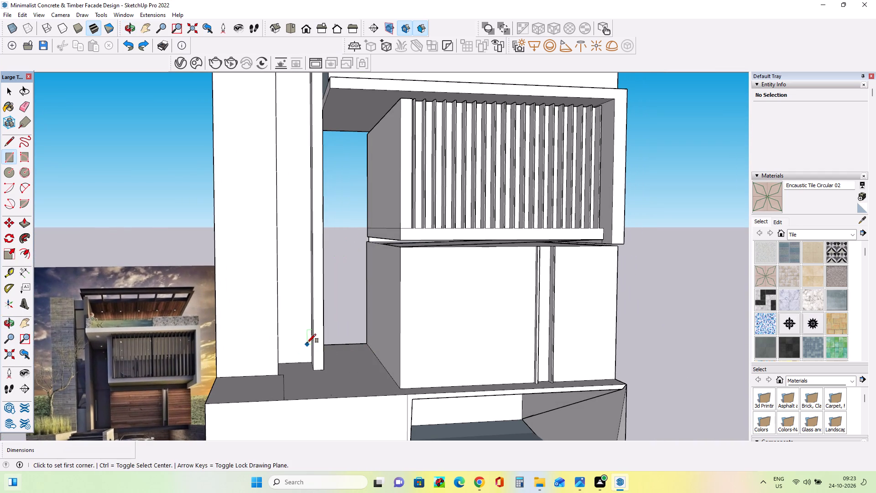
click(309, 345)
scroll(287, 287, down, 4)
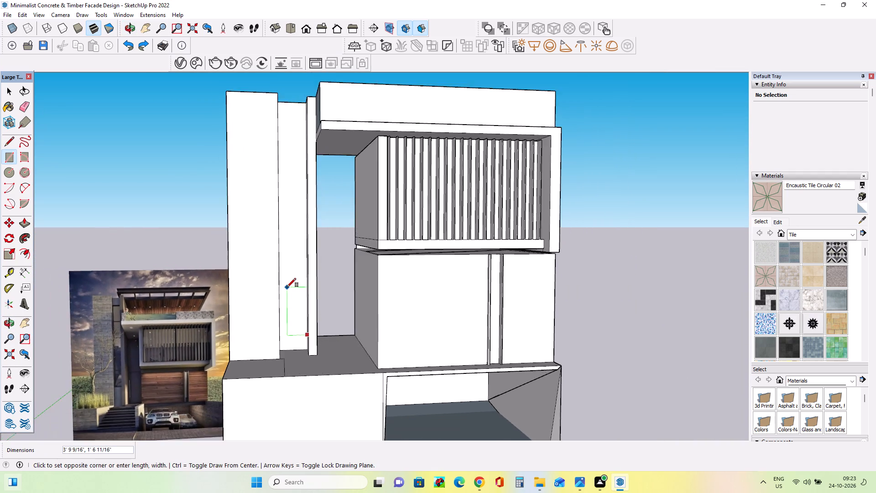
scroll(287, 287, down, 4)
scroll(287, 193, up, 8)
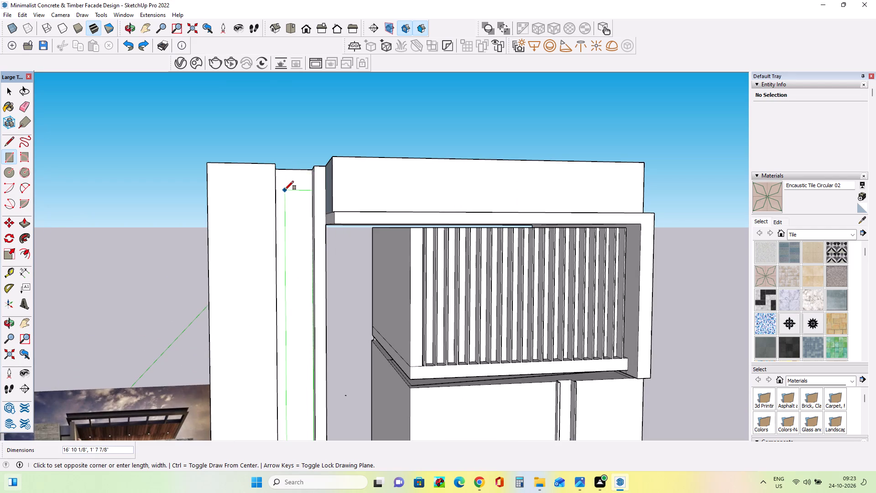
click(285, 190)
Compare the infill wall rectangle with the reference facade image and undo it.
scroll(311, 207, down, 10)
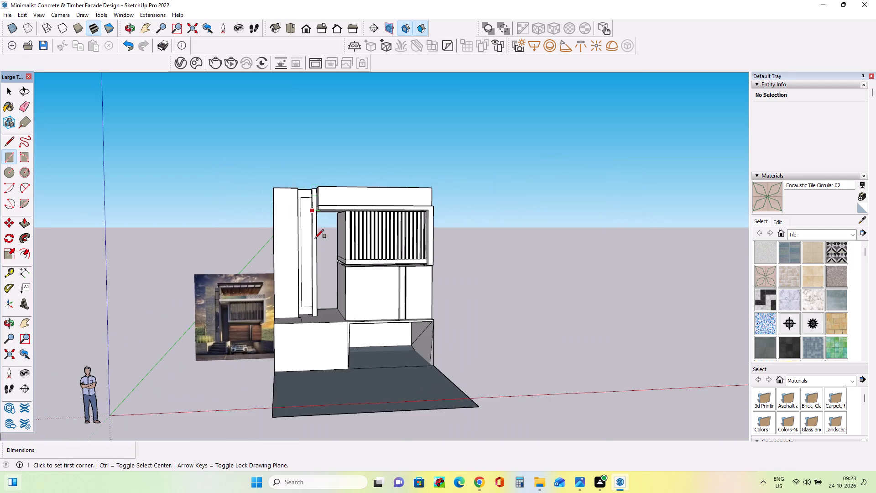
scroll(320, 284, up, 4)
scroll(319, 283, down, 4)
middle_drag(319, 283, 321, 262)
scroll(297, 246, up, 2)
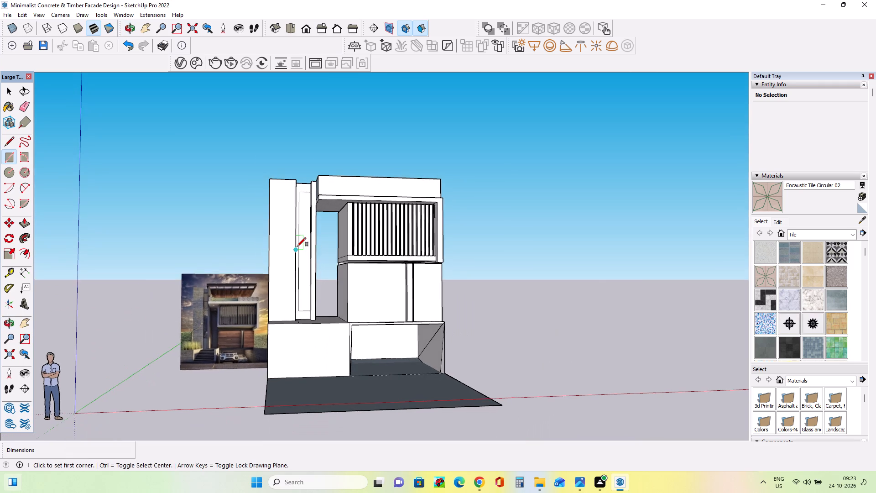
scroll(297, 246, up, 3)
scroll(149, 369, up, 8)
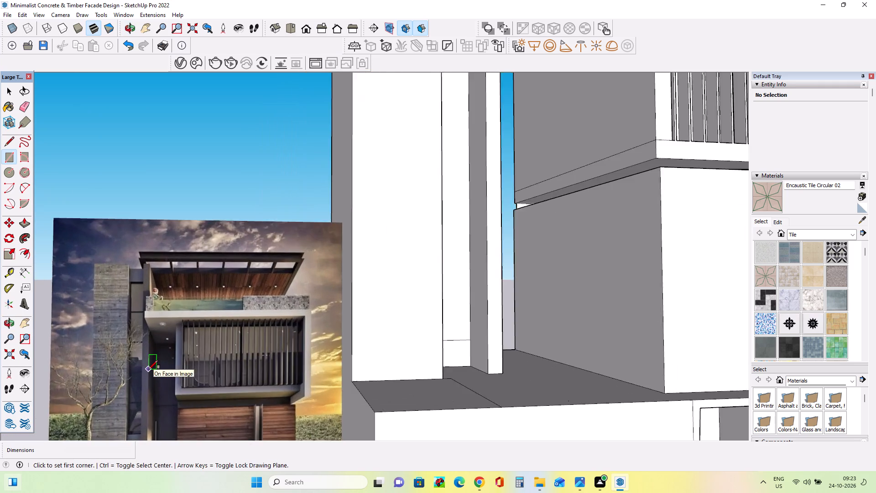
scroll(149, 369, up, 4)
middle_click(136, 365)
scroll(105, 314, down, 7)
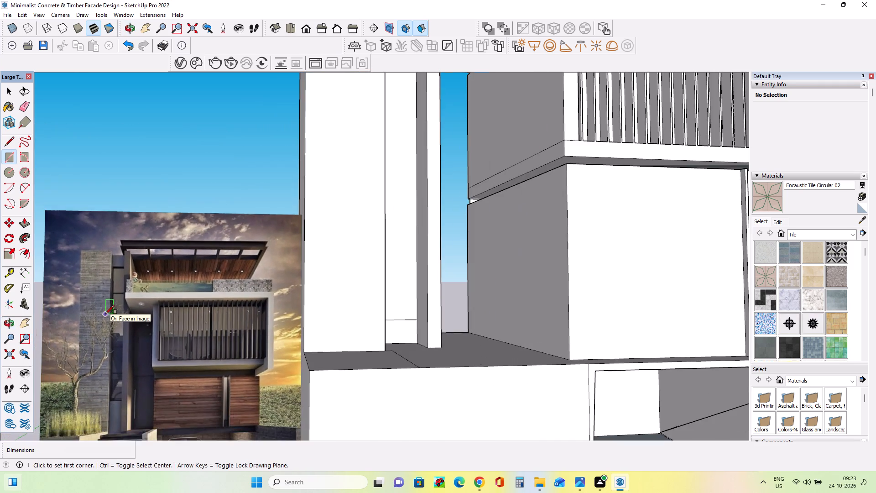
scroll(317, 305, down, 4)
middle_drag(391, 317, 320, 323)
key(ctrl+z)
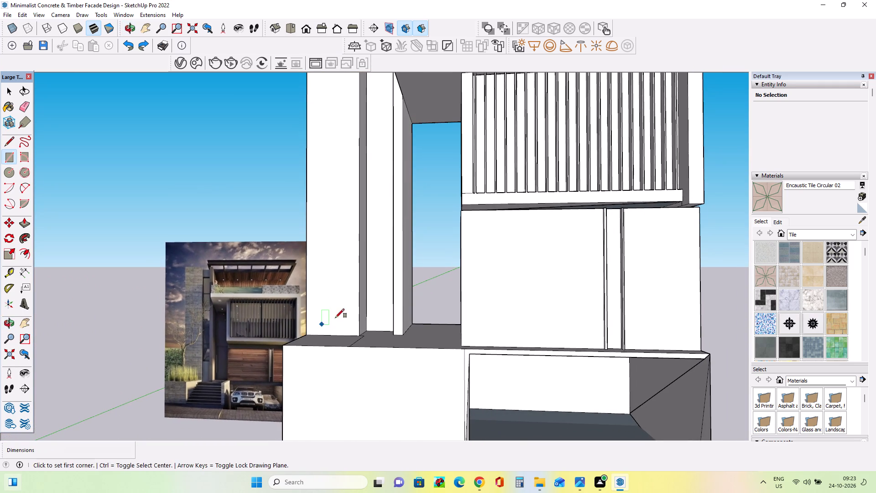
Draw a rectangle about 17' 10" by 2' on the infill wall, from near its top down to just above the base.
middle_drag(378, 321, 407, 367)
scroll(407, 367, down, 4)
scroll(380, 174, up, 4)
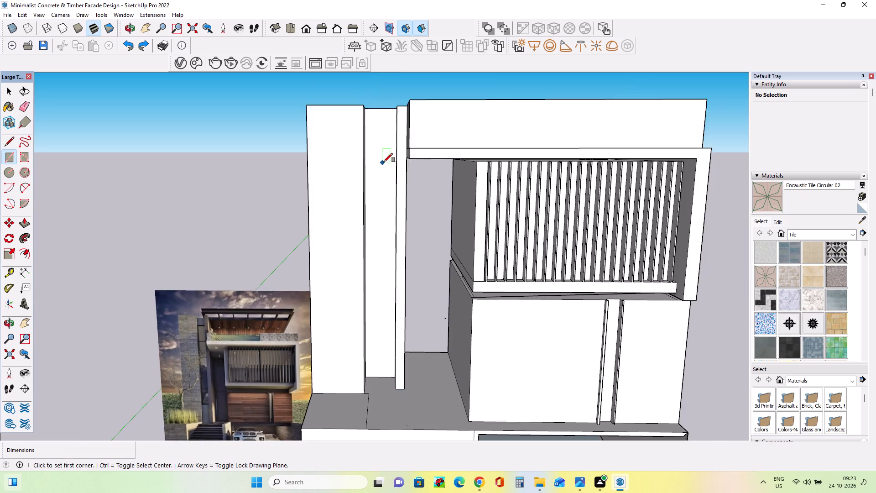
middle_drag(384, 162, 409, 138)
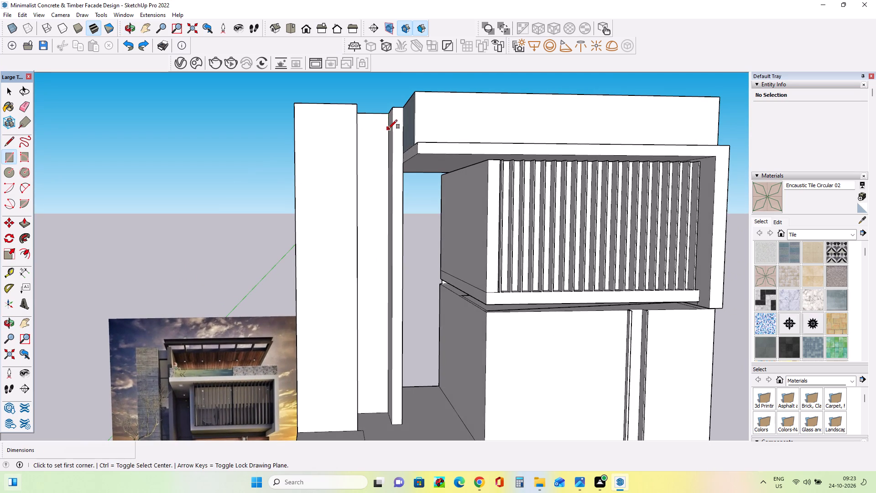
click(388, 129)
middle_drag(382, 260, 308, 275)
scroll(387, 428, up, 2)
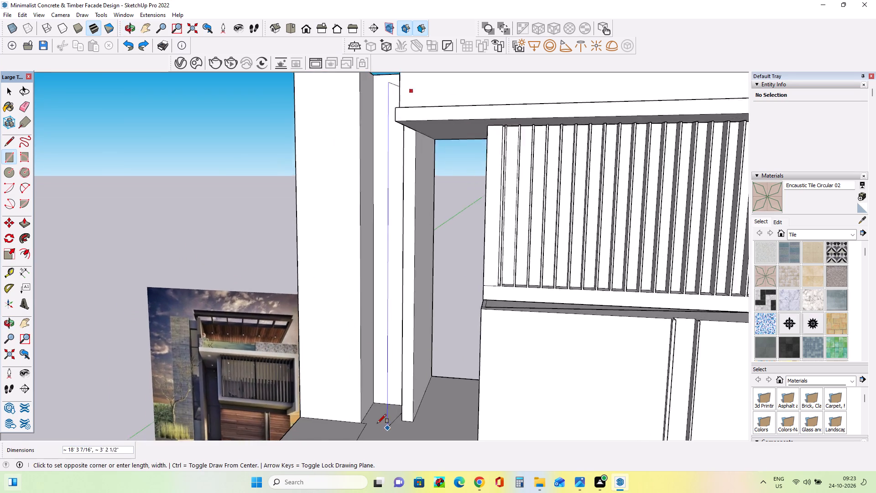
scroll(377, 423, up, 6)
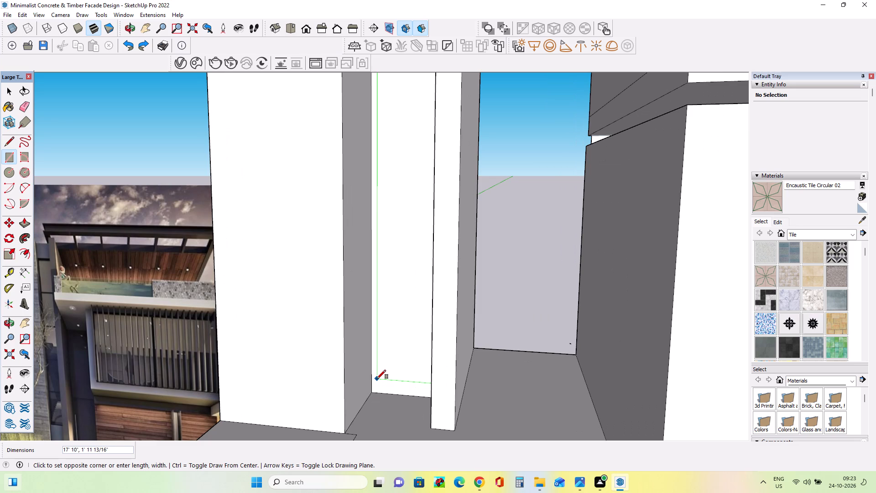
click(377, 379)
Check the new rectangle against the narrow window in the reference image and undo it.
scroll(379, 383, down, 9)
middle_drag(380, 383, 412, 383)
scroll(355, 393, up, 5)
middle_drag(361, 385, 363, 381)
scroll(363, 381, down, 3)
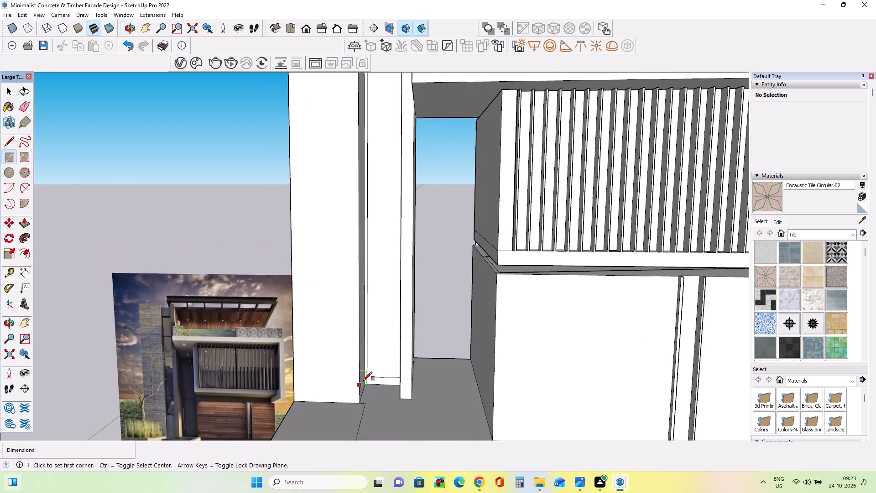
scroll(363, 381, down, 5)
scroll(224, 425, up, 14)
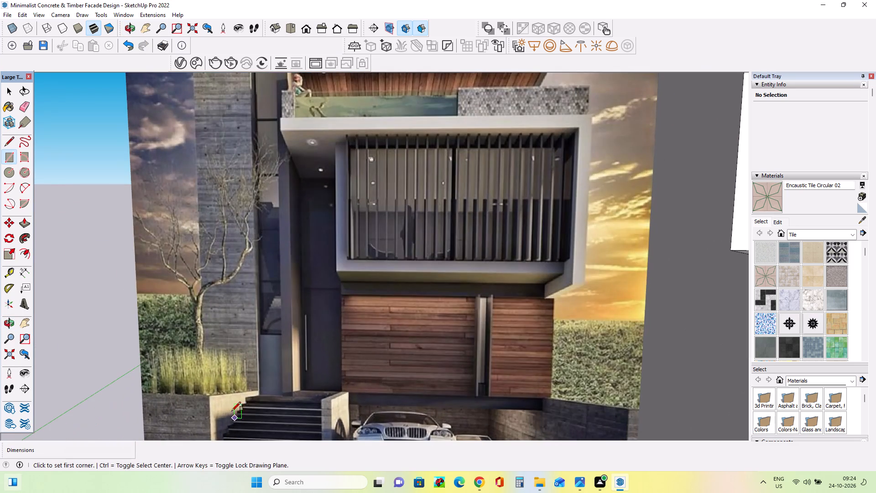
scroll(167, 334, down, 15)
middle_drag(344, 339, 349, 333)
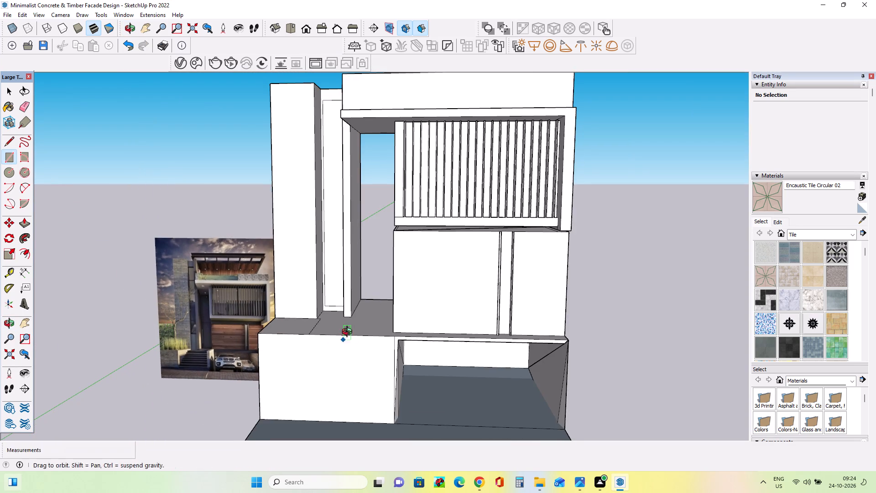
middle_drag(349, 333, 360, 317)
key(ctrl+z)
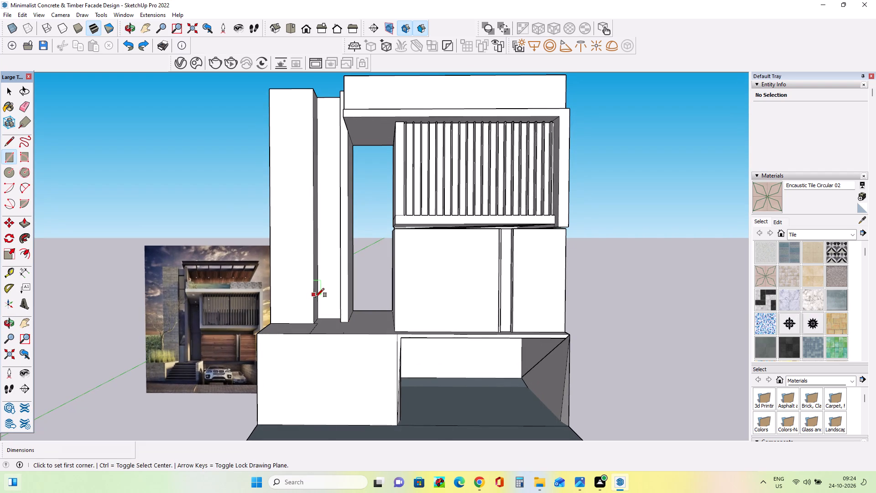
Draw a rectangle about 14' 9" by 1' 11" from near the infill wall's top along the fin wall, ending well above the base.
scroll(329, 304, down, 4)
scroll(323, 185, up, 12)
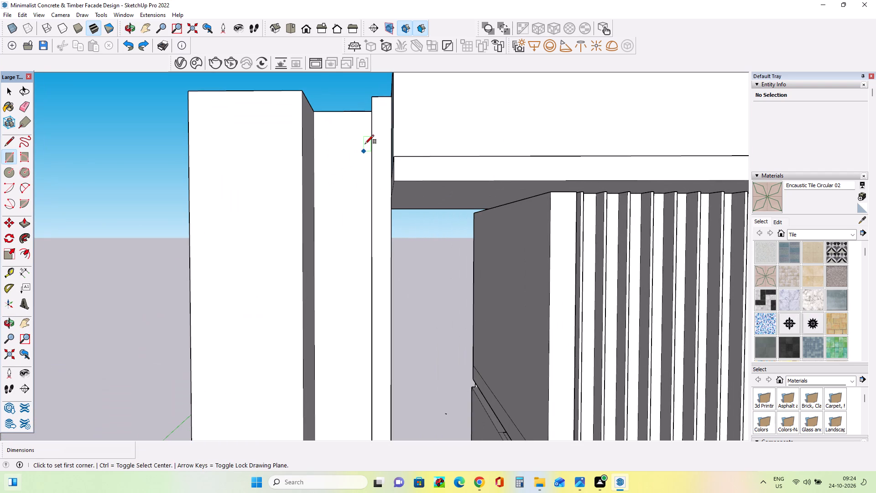
middle_drag(369, 139, 418, 156)
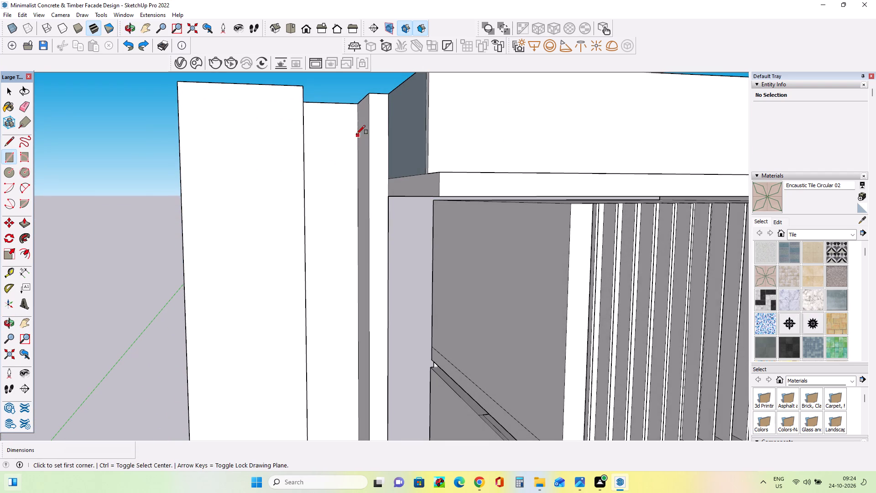
click(355, 133)
scroll(323, 208, down, 2)
scroll(322, 208, up, 1)
scroll(322, 208, down, 11)
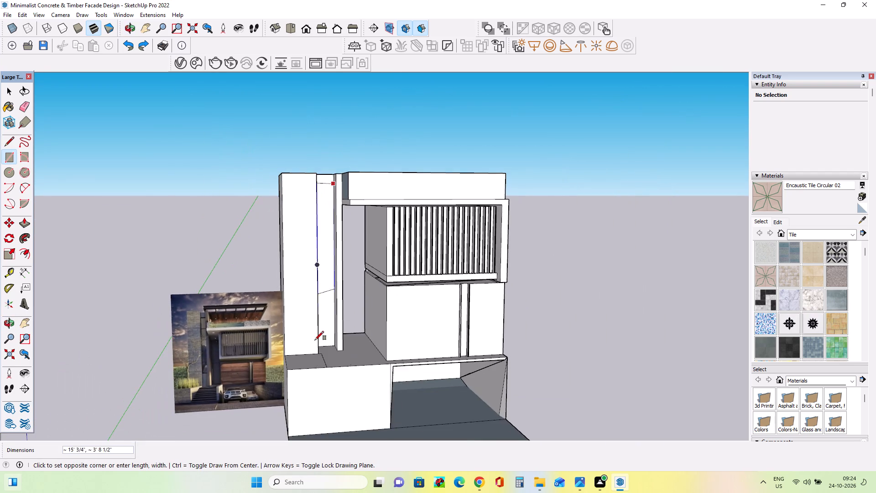
middle_drag(315, 341, 249, 336)
scroll(348, 359, up, 13)
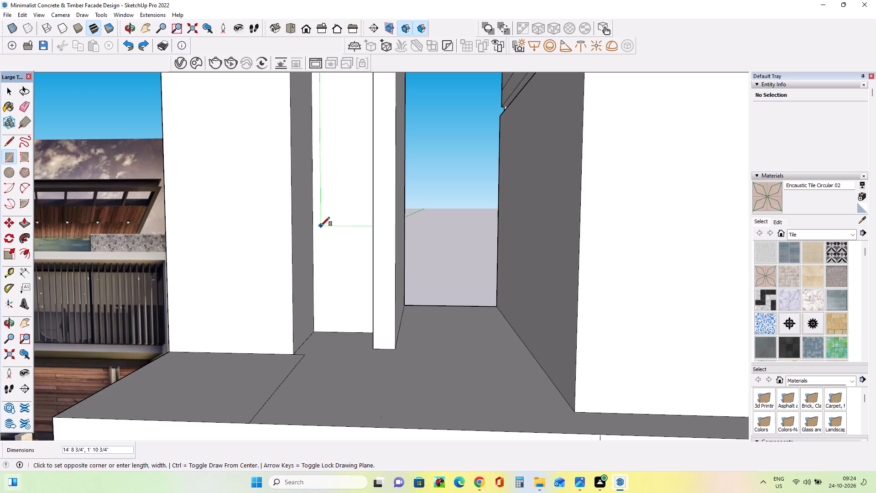
click(320, 226)
Compare the infill wall rectangle and the entrance area with the reference facade image.
scroll(354, 294, down, 14)
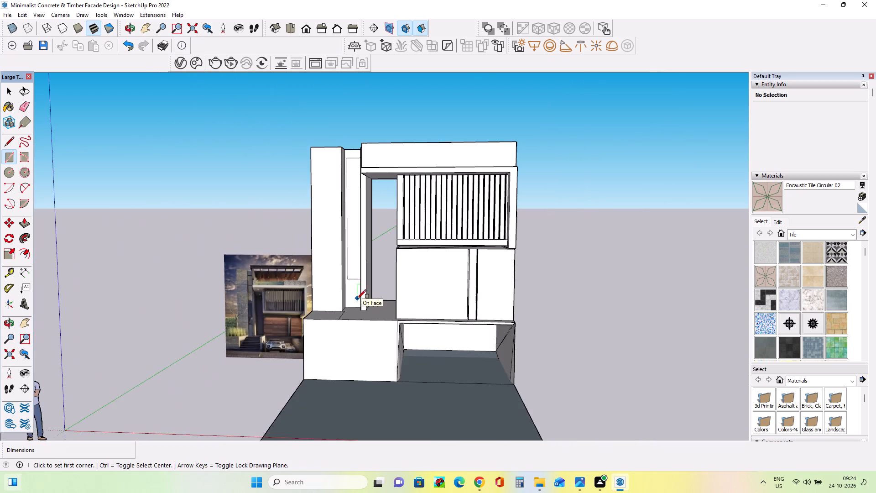
scroll(357, 299, down, 4)
scroll(308, 360, up, 20)
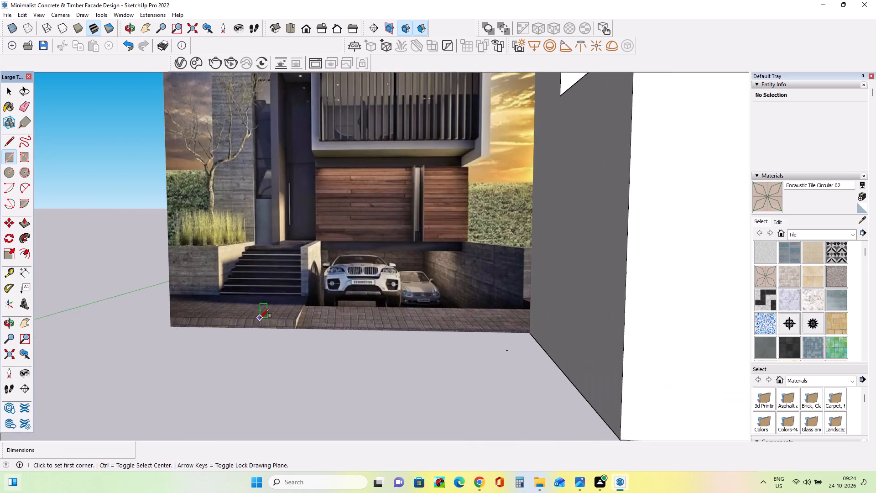
scroll(260, 318, up, 4)
scroll(206, 322, down, 20)
scroll(206, 322, down, 1)
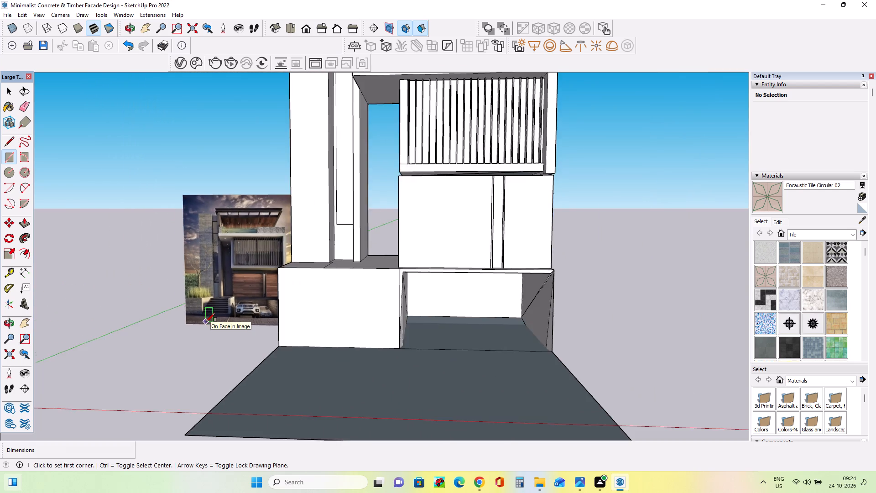
scroll(206, 322, down, 5)
middle_drag(355, 317, 407, 360)
scroll(268, 220, up, 4)
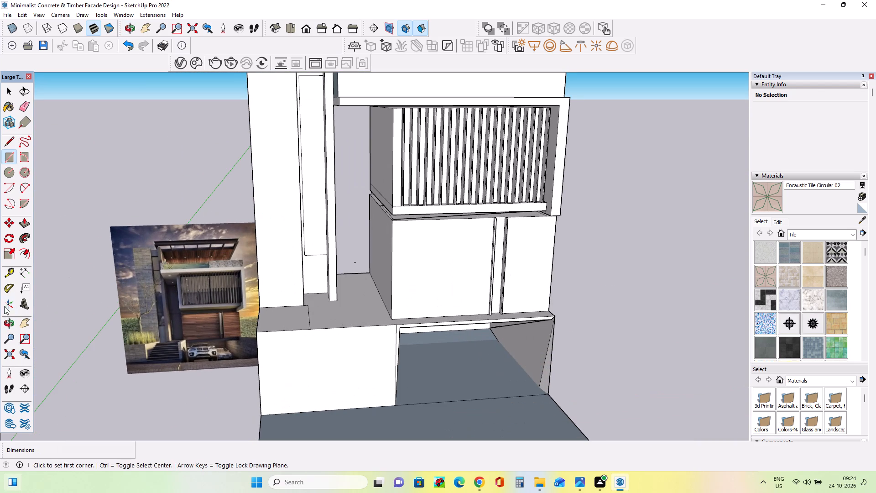
Offset the tall window rectangle on the infill wall slightly inward to outline a thin frame.
click(26, 251)
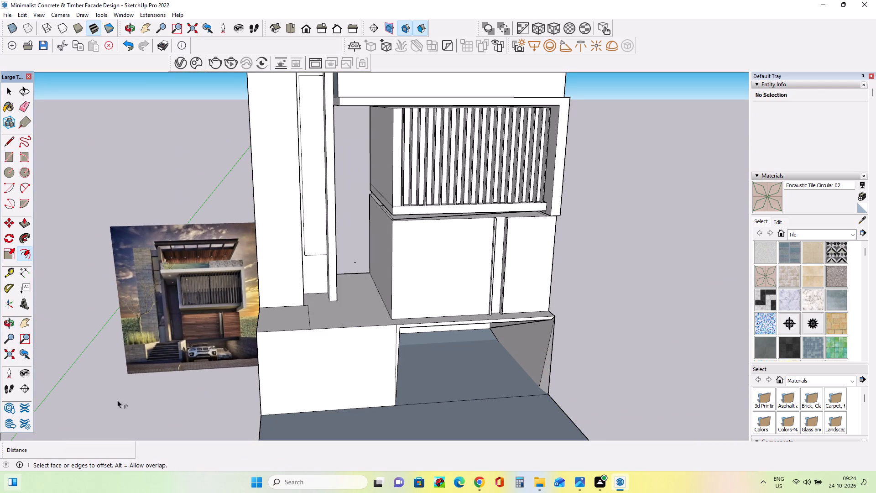
click(315, 240)
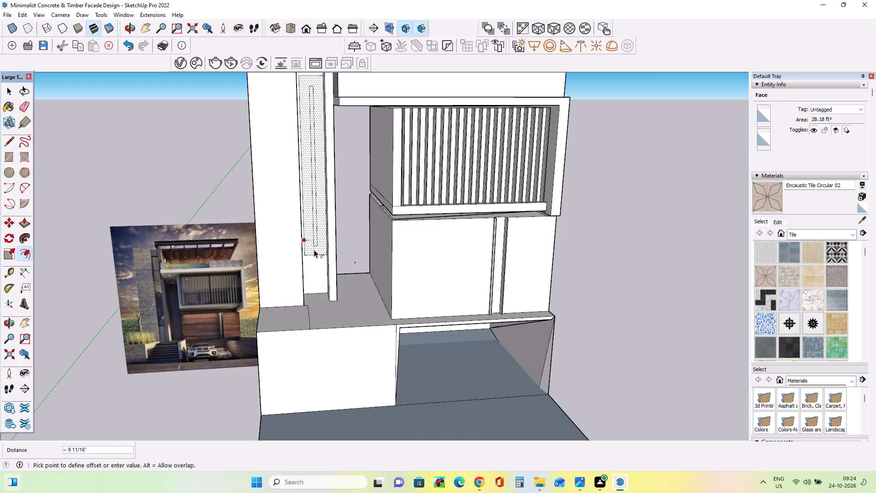
scroll(314, 250, up, 9)
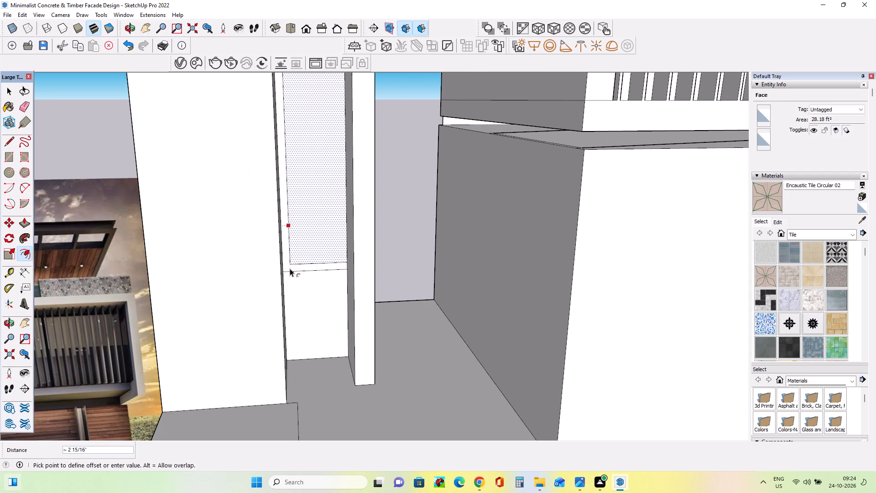
click(293, 264)
scroll(311, 303, down, 5)
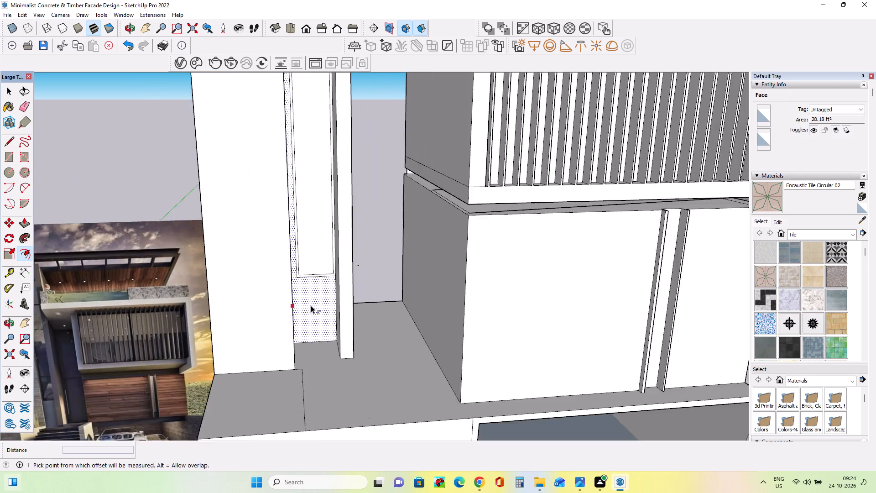
scroll(311, 305, down, 9)
Inspect the window frame outline from top to bottom and compare it with the narrow window in the reference image.
scroll(304, 257, up, 10)
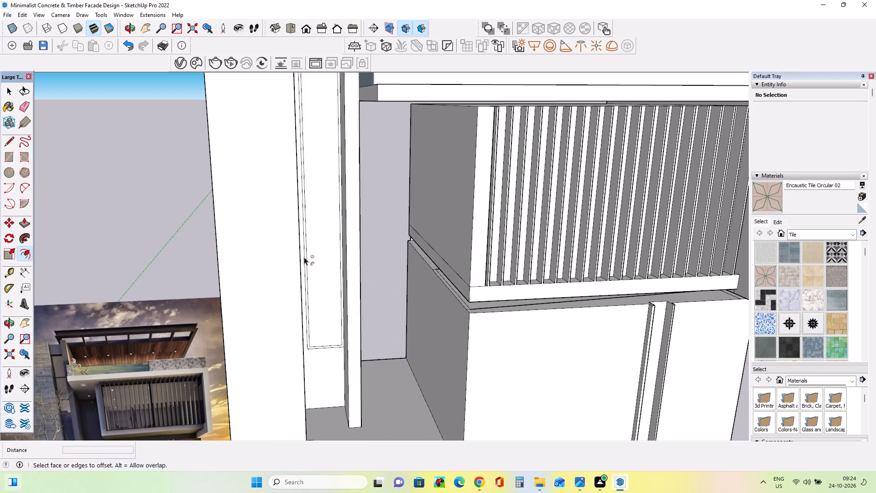
middle_drag(313, 288, 326, 331)
scroll(325, 312, down, 4)
scroll(320, 123, up, 8)
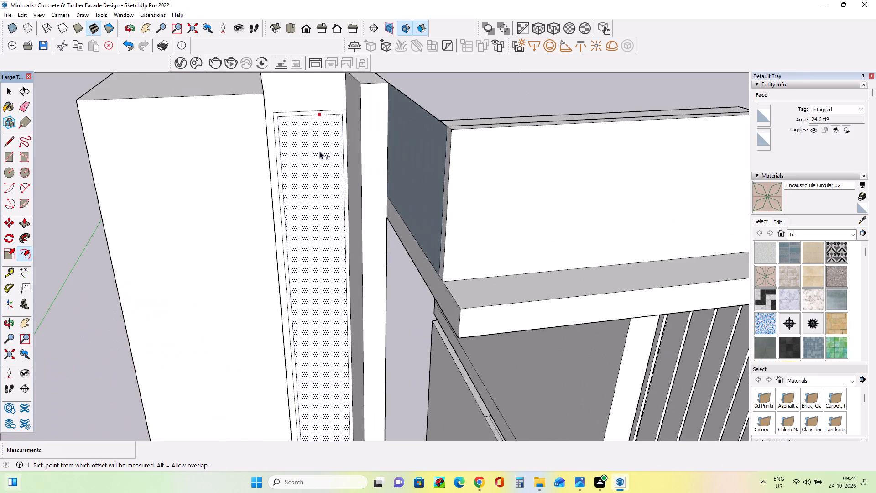
scroll(316, 173, down, 10)
scroll(309, 256, down, 9)
scroll(323, 320, up, 11)
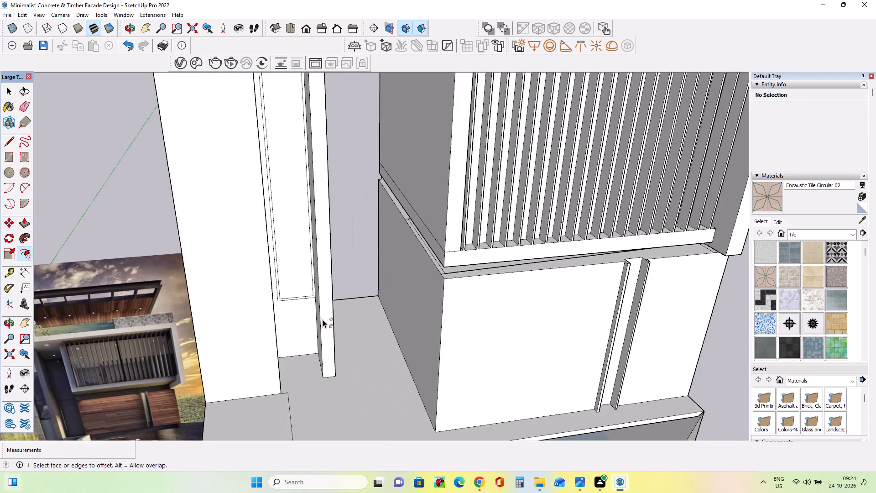
middle_drag(245, 334, 289, 296)
scroll(289, 296, down, 5)
scroll(133, 388, up, 5)
scroll(116, 346, up, 4)
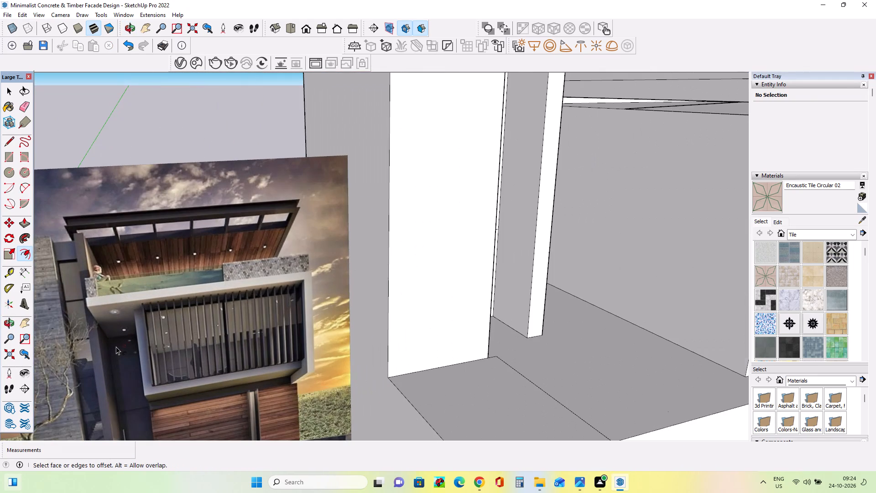
scroll(116, 346, down, 12)
scroll(137, 342, up, 1)
scroll(137, 342, down, 2)
scroll(274, 315, up, 1)
middle_drag(273, 315, 217, 315)
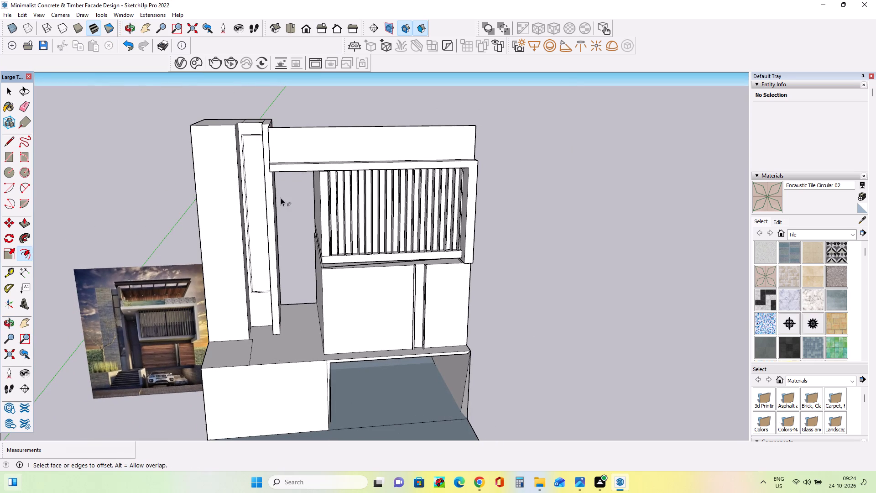
middle_drag(284, 225, 298, 237)
scroll(227, 123, up, 3)
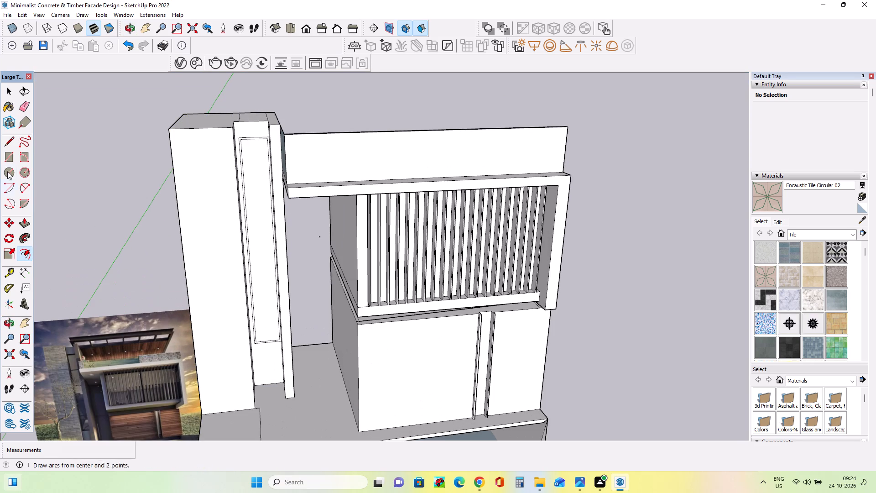
Draw a crossbar rectangle about 2" by 1' 8" across the inner window outline, a short distance below its top.
click(9, 153)
scroll(215, 211, up, 1)
middle_drag(215, 211, 220, 192)
scroll(255, 175, up, 3)
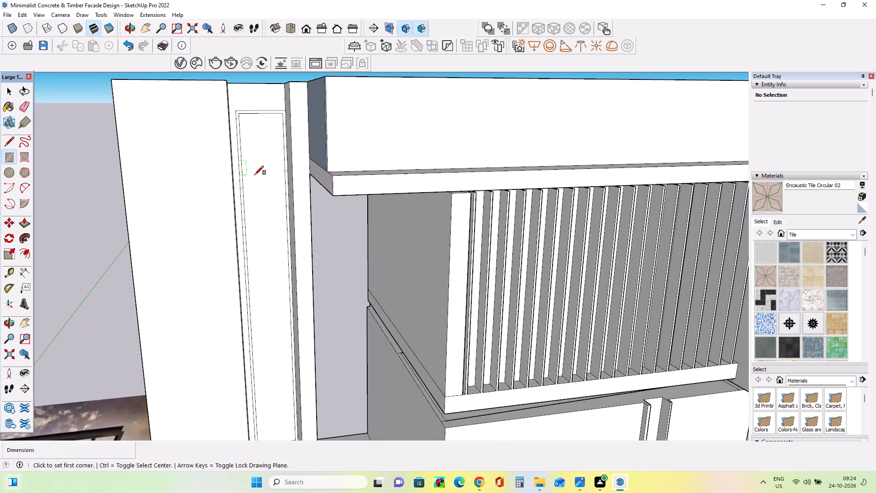
scroll(255, 175, up, 3)
click(240, 173)
middle_drag(284, 192, 296, 188)
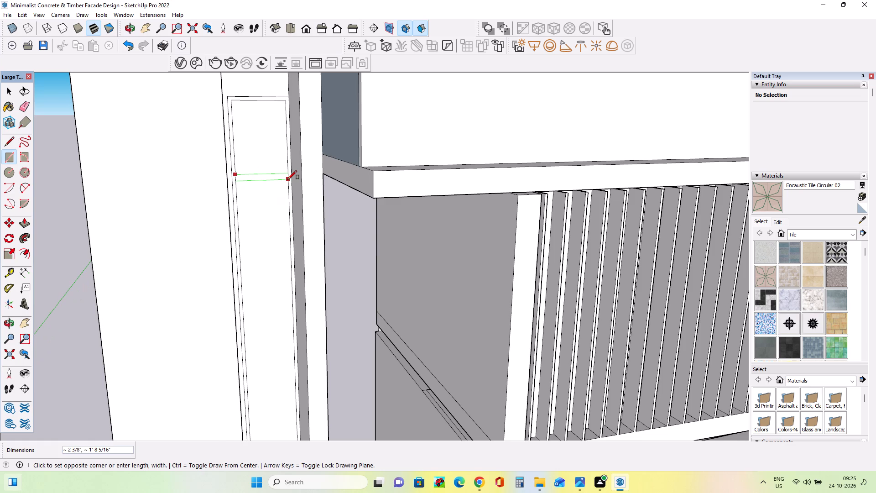
scroll(288, 179, up, 4)
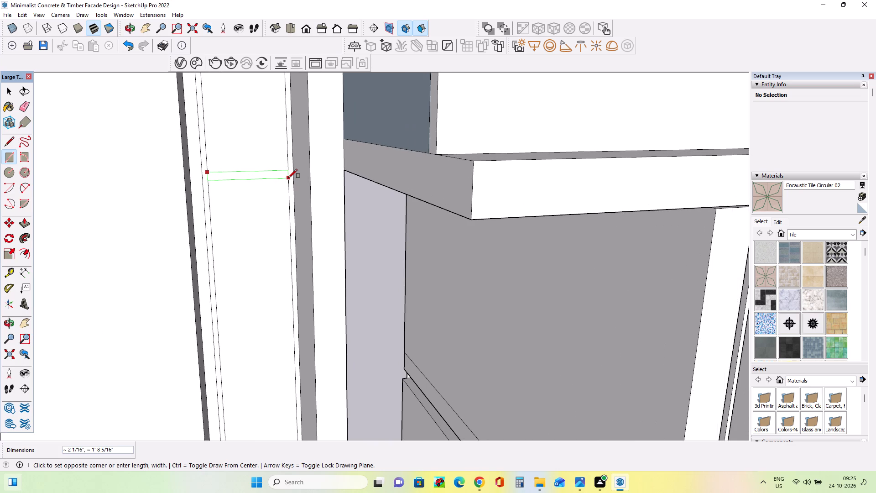
click(288, 178)
Compare the window's upper crossbar with the divisions of the narrow window in the reference image.
scroll(276, 192, down, 15)
middle_drag(278, 265, 277, 221)
scroll(255, 272, up, 2)
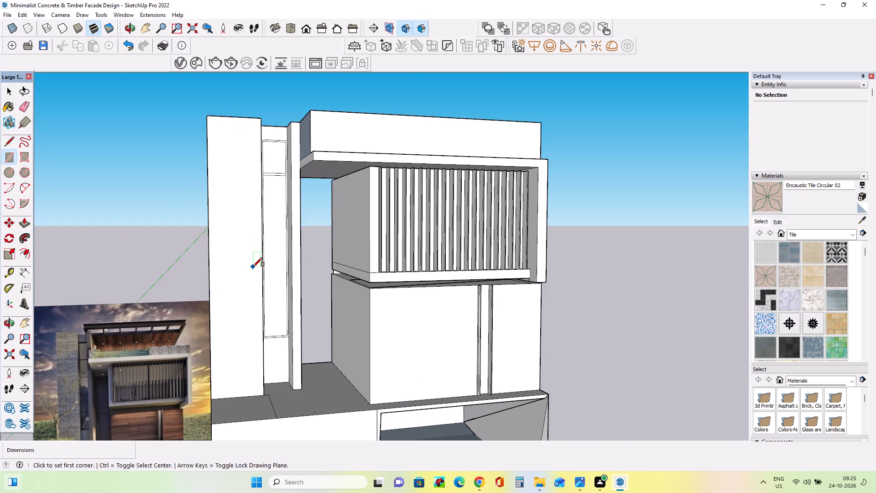
scroll(274, 238, up, 4)
scroll(290, 237, down, 2)
scroll(290, 237, up, 1)
scroll(290, 237, down, 5)
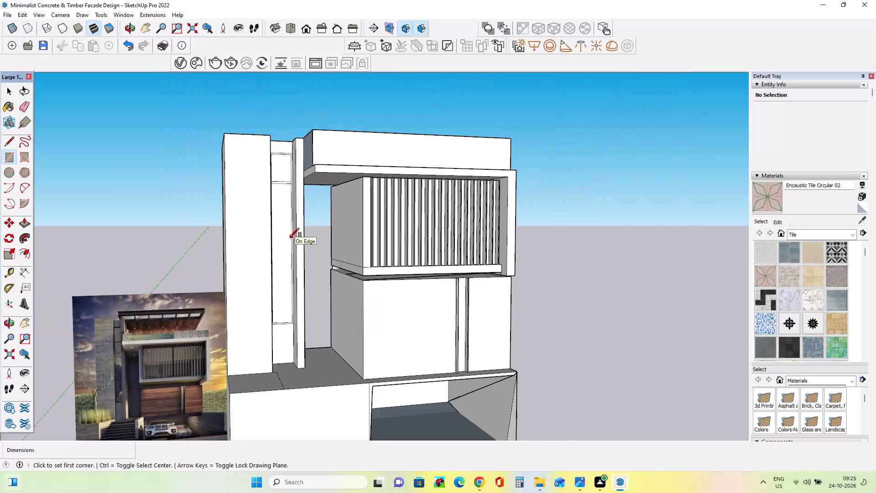
middle_drag(283, 285, 268, 291)
scroll(119, 395, up, 14)
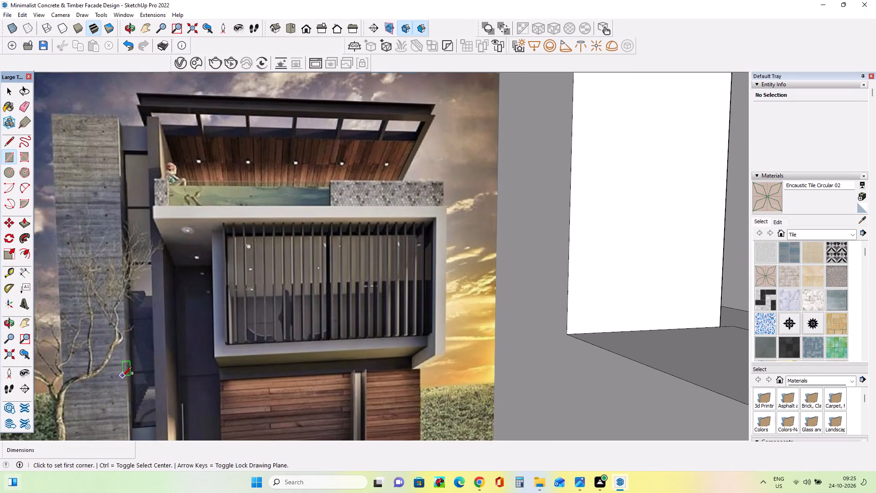
scroll(123, 376, down, 14)
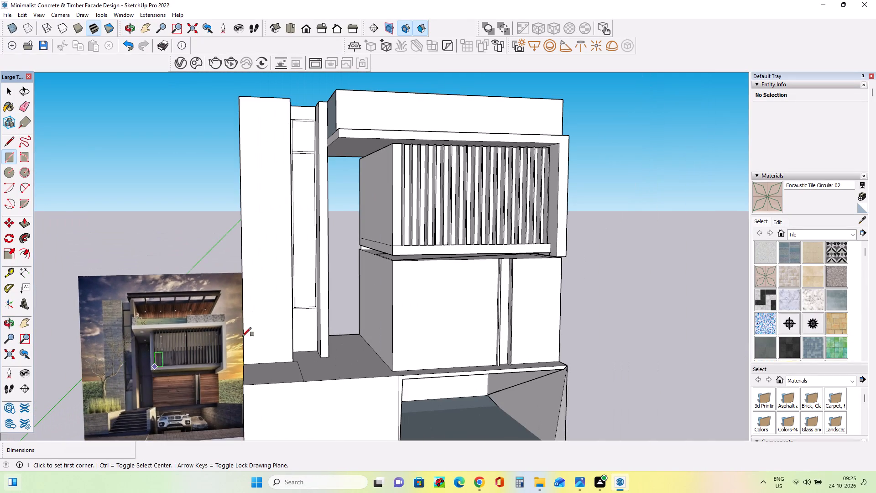
Draw a second crossbar rectangle about 2" by 1' 8" across the inner window outline, near mid-height.
middle_drag(255, 330, 249, 332)
scroll(319, 222, up, 4)
middle_drag(319, 221, 286, 237)
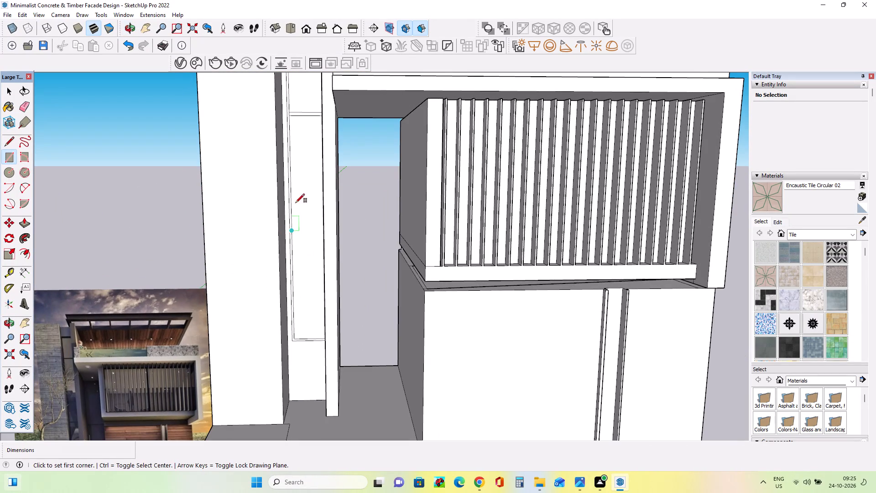
click(291, 192)
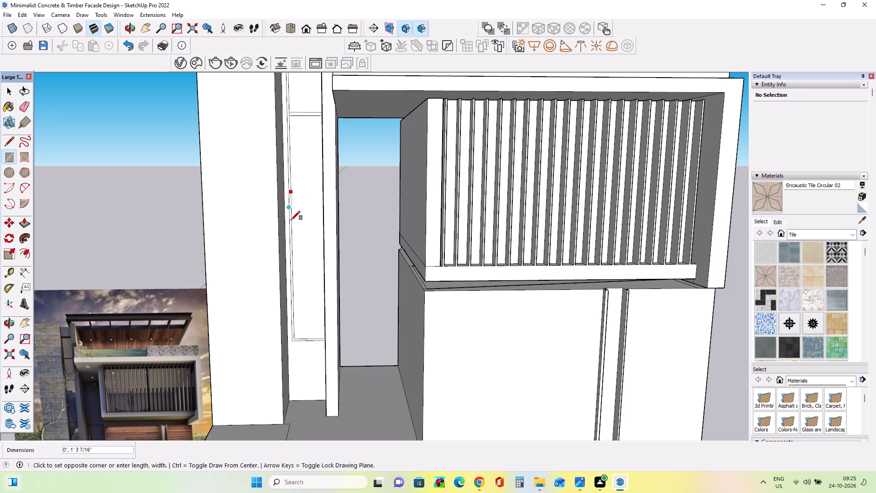
middle_drag(292, 221, 339, 206)
scroll(299, 205, up, 3)
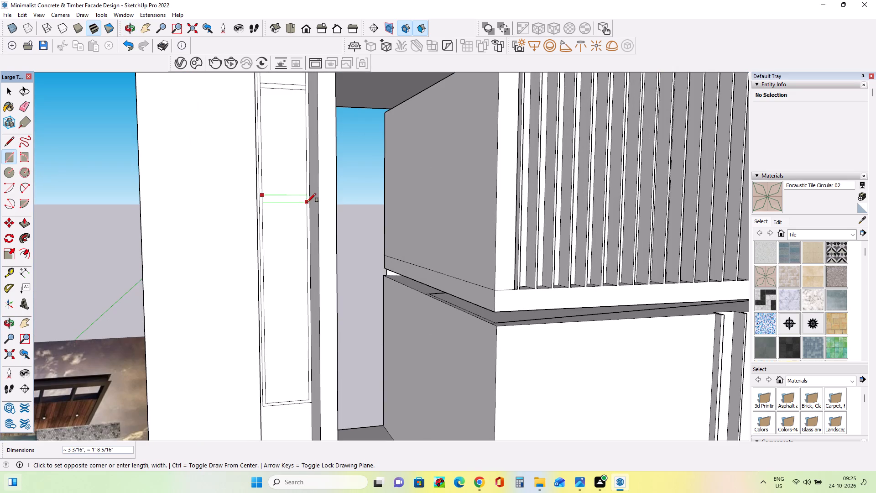
scroll(307, 202, up, 5)
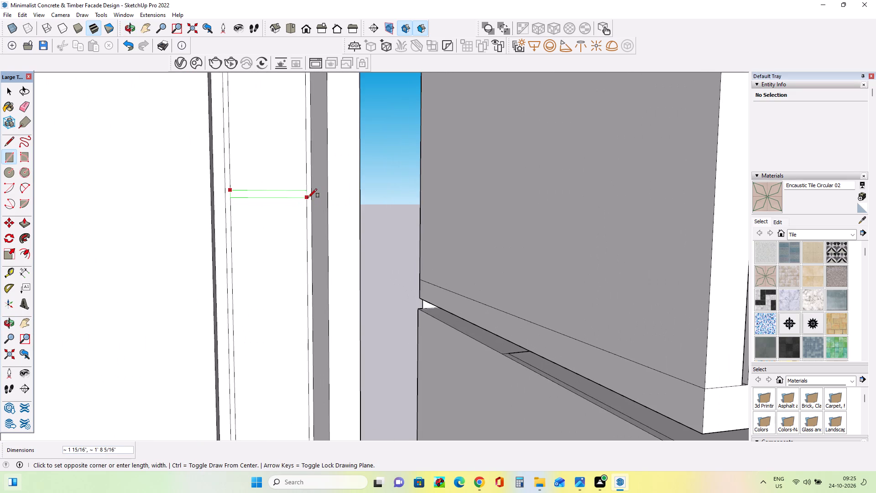
click(308, 198)
Draw a third crossbar rectangle about 2" by 1' 8" across the inner window outline, between the second crossbar and the base.
scroll(281, 249, down, 6)
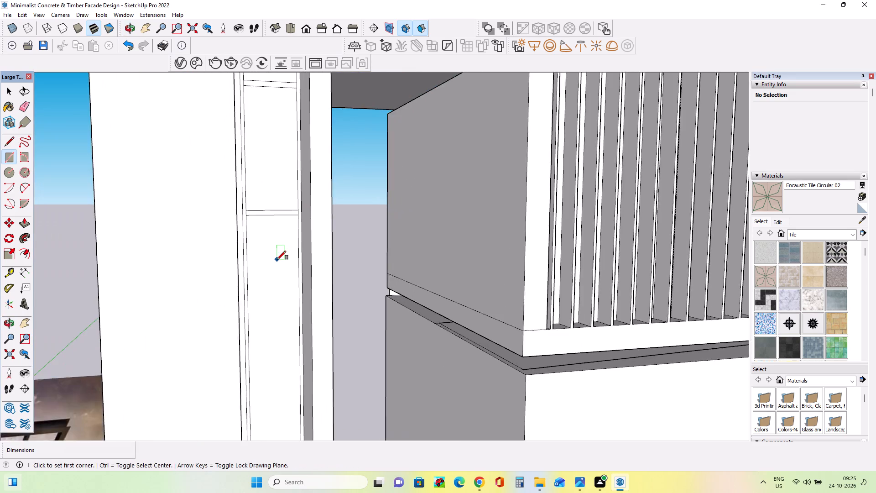
scroll(277, 260, down, 7)
scroll(277, 260, up, 1)
middle_drag(294, 346, 245, 338)
scroll(267, 324, up, 7)
scroll(269, 321, down, 1)
scroll(269, 320, up, 1)
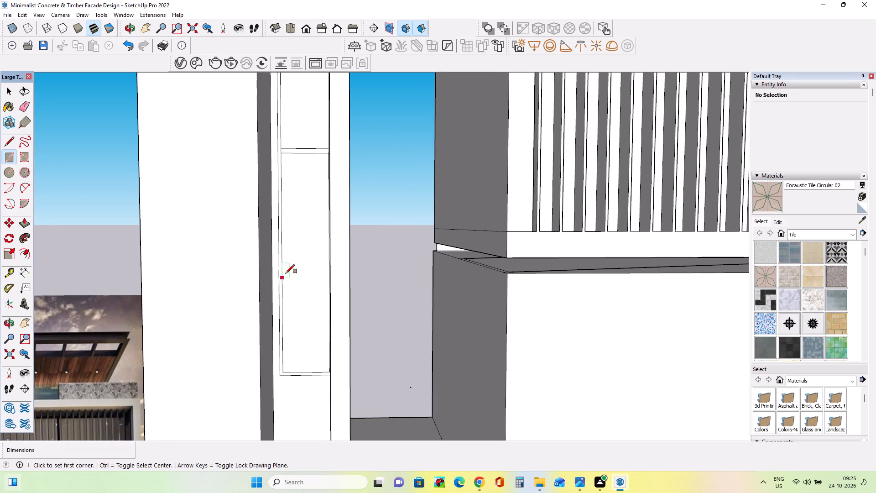
click(283, 279)
middle_drag(292, 321, 347, 290)
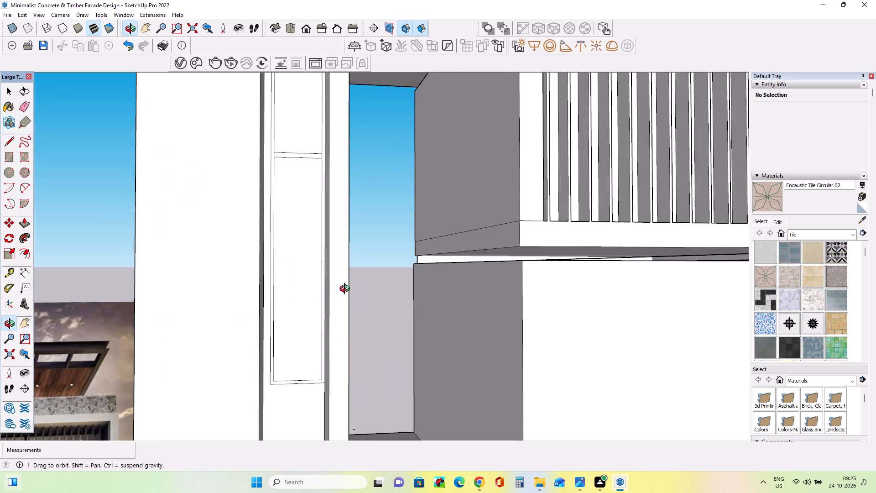
middle_drag(347, 290, 347, 290)
scroll(312, 302, up, 7)
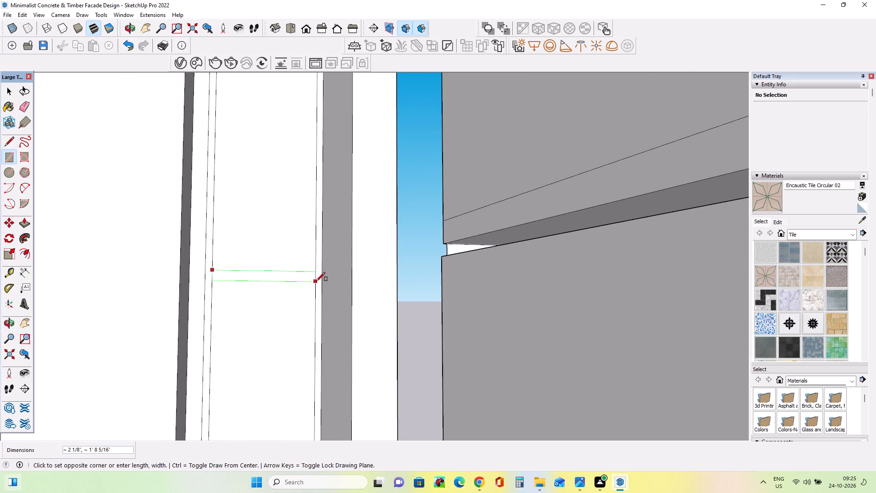
click(317, 278)
Compare the divided window and the whole facade with the reference image, including its roof terrace and entrance.
scroll(272, 307, down, 13)
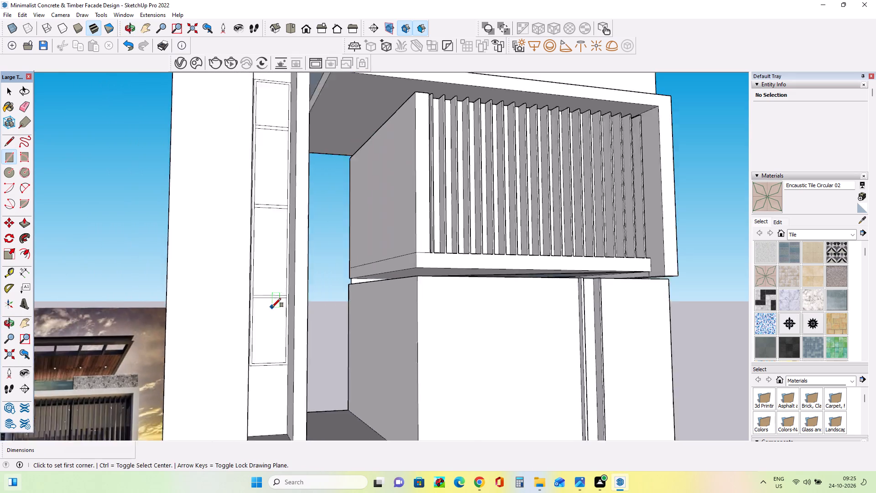
scroll(272, 307, down, 8)
middle_drag(288, 316, 196, 331)
scroll(350, 319, up, 3)
middle_drag(357, 325, 365, 336)
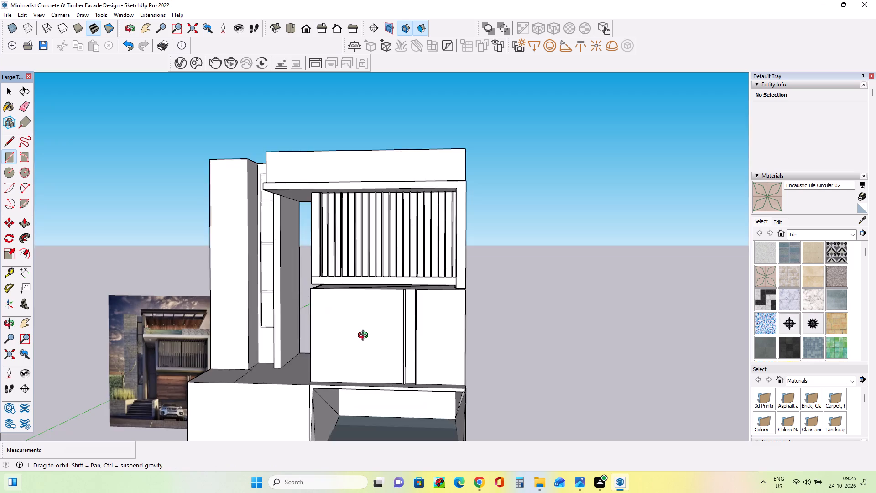
middle_drag(365, 336, 366, 324)
scroll(366, 324, down, 10)
scroll(396, 365, up, 7)
middle_drag(407, 369, 421, 389)
scroll(397, 374, down, 2)
middle_drag(386, 365, 384, 403)
middle_drag(371, 369, 378, 392)
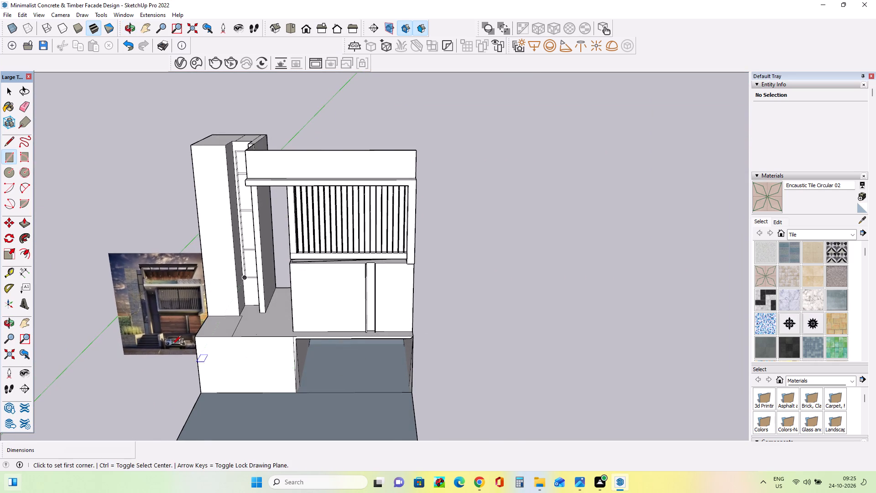
scroll(167, 332, up, 8)
scroll(120, 234, up, 7)
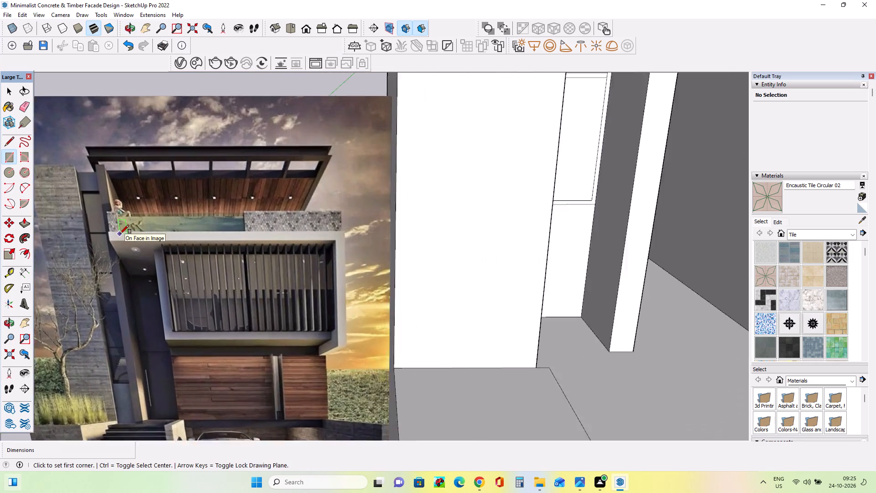
scroll(120, 234, up, 1)
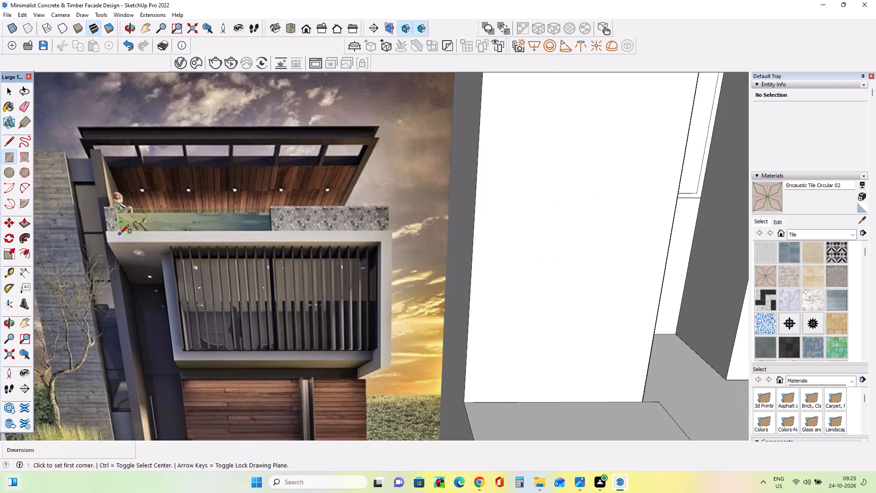
scroll(119, 233, down, 5)
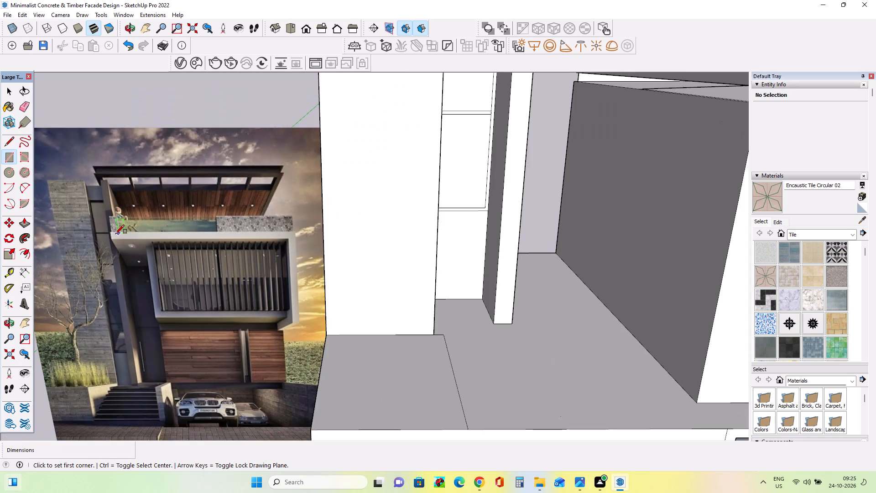
scroll(115, 234, down, 16)
Draw a strip rectangle about 16' 7" by 8" along the roof terrace's rear edge.
middle_drag(336, 266, 0, 322)
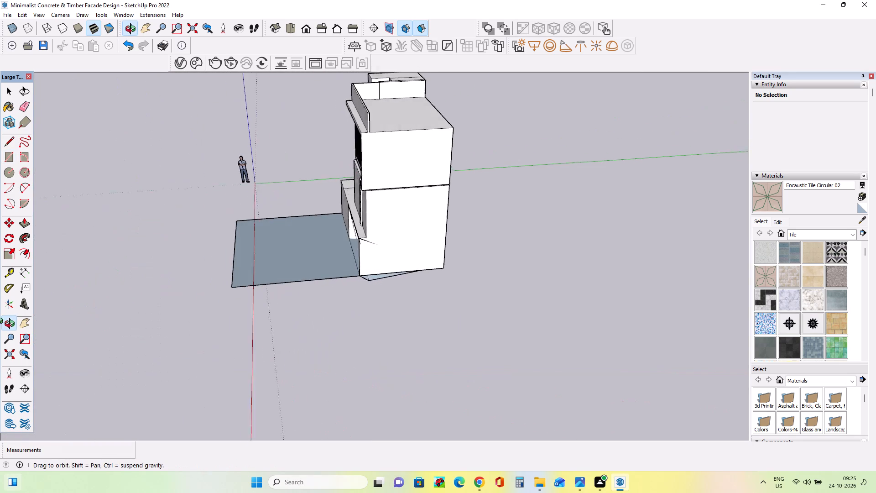
middle_drag(0, 322, 0, 327)
scroll(0, 329, down, 5)
scroll(365, 268, down, 4)
scroll(270, 275, up, 1)
middle_drag(400, 268, 265, 307)
scroll(354, 319, down, 1)
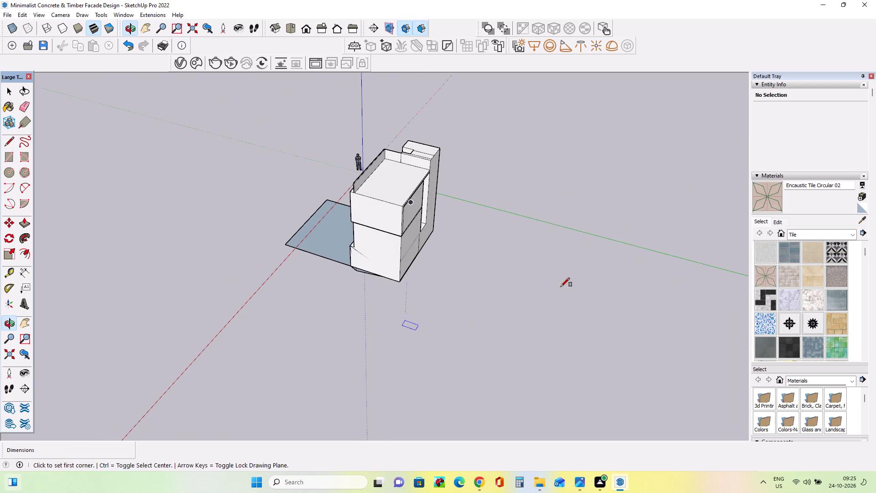
middle_drag(408, 203, 413, 220)
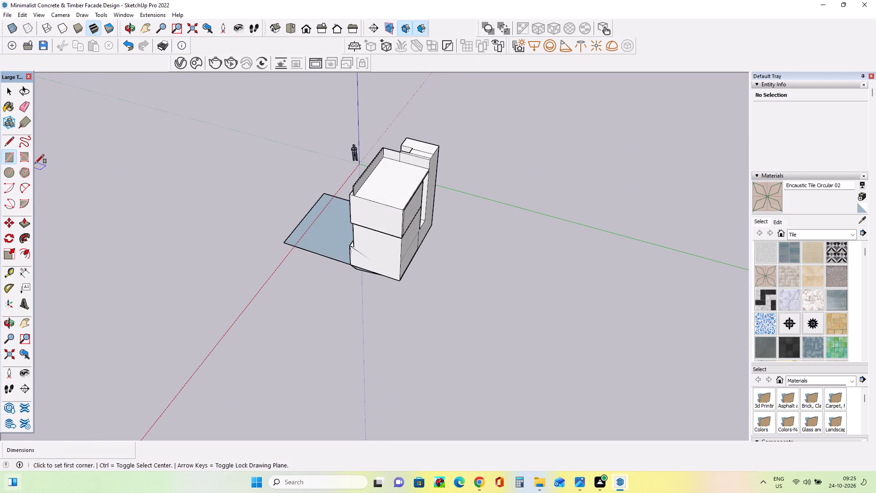
click(8, 157)
middle_drag(530, 235, 515, 260)
scroll(413, 209, up, 9)
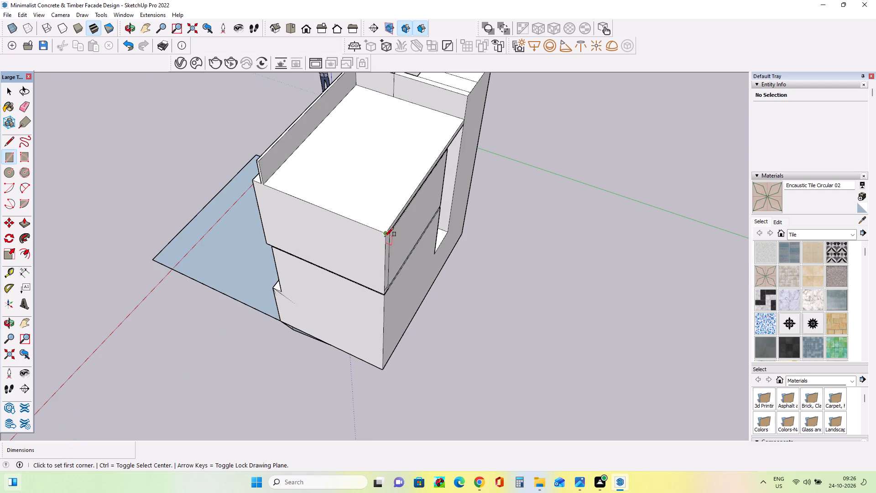
click(385, 235)
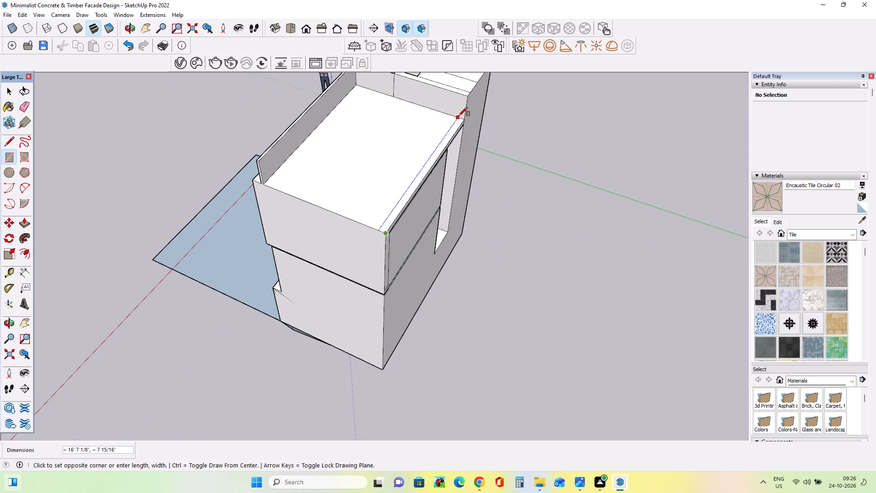
click(459, 116)
Push/Pull the strip on the terrace's rear edge up about 2' 7" to form a rear wall.
middle_drag(458, 164, 389, 194)
scroll(330, 259, up, 2)
middle_drag(339, 262, 362, 266)
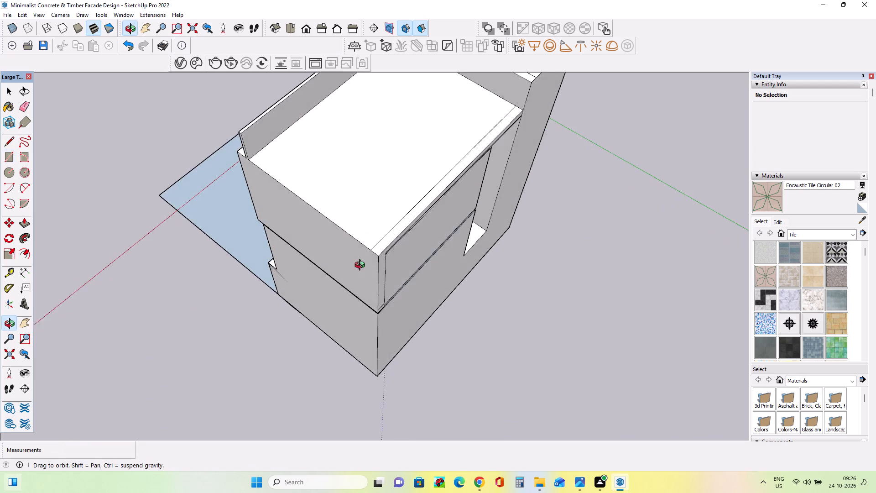
middle_drag(362, 266, 363, 266)
click(24, 223)
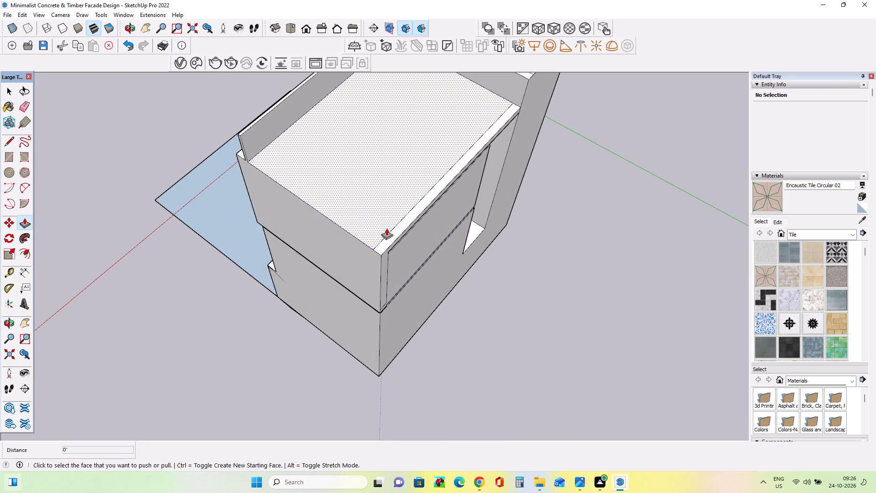
drag(390, 236, 382, 214)
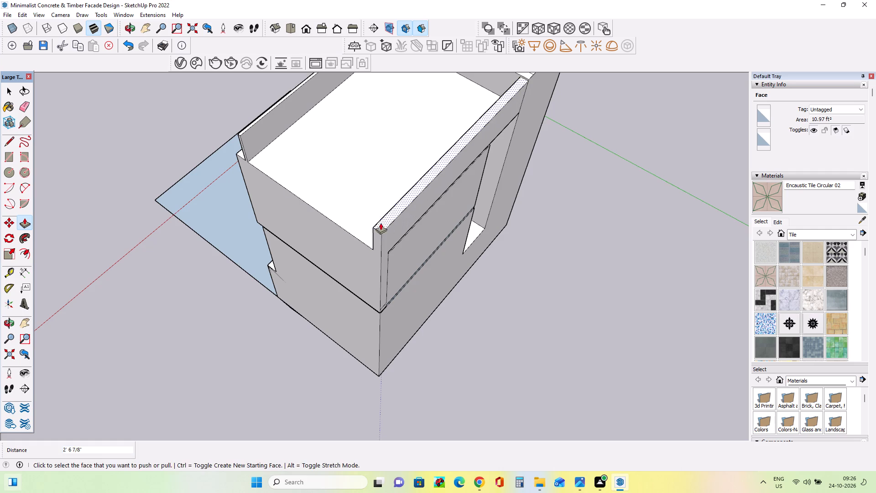
Raise the top face of the terrace's rear wall further, with a final pull of about 1' 6".
middle_drag(393, 227, 771, 244)
scroll(758, 247, down, 5)
scroll(462, 207, down, 9)
middle_drag(491, 197, 508, 183)
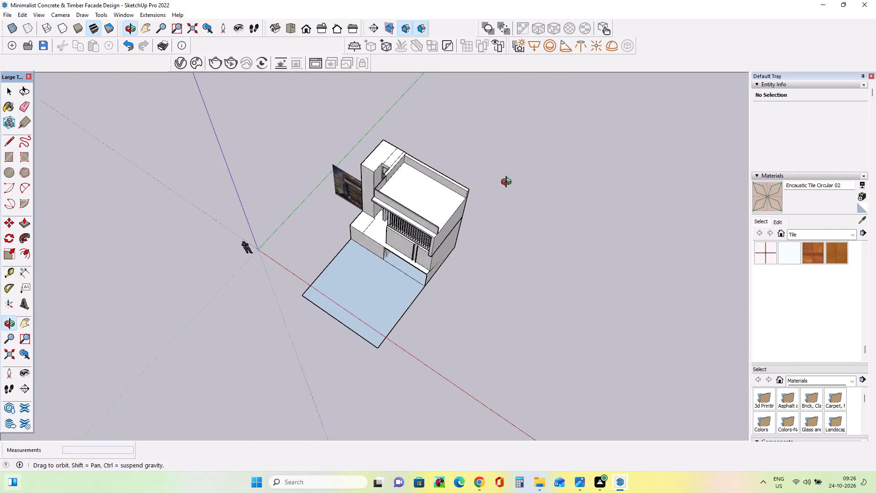
middle_drag(508, 183, 612, 98)
scroll(344, 167, up, 9)
scroll(392, 189, up, 1)
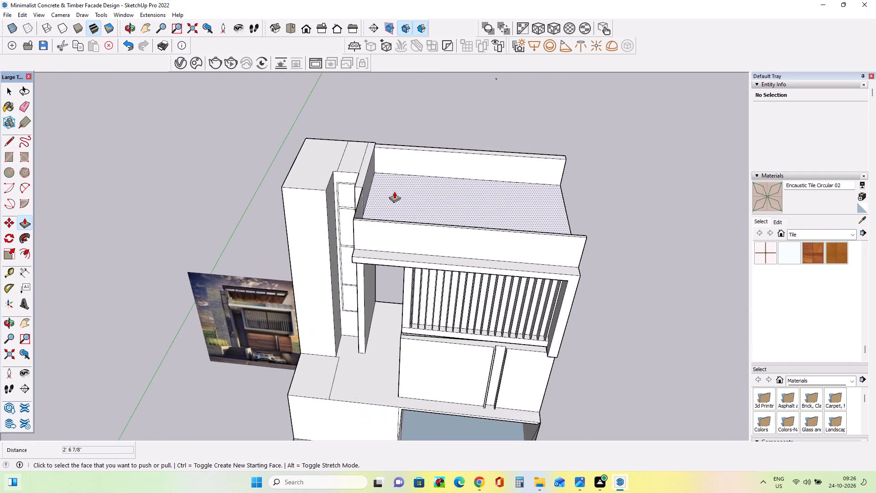
middle_drag(398, 193, 418, 204)
scroll(369, 147, up, 5)
scroll(370, 147, down, 1)
scroll(370, 147, up, 2)
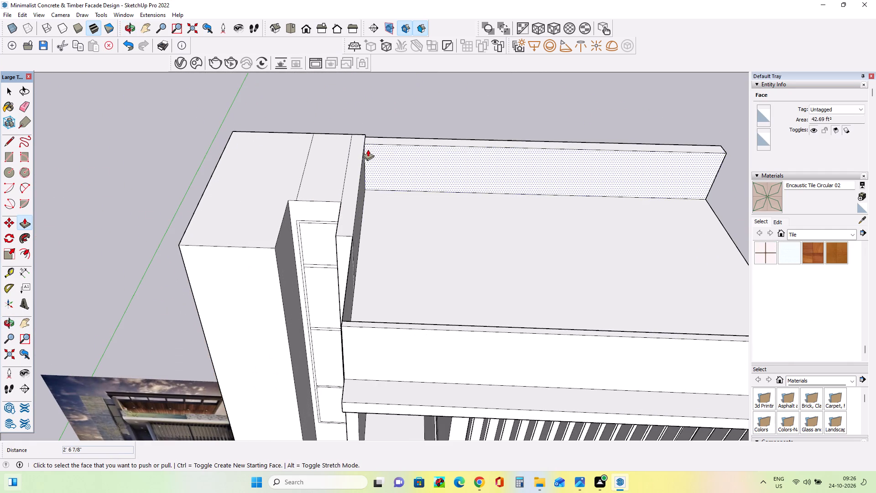
drag(387, 138, 389, 122)
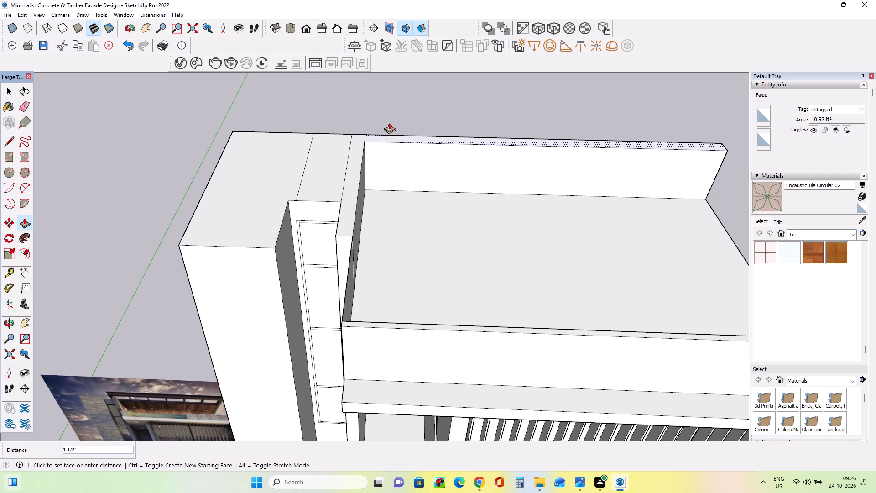
drag(389, 122, 389, 115)
drag(391, 137, 388, 109)
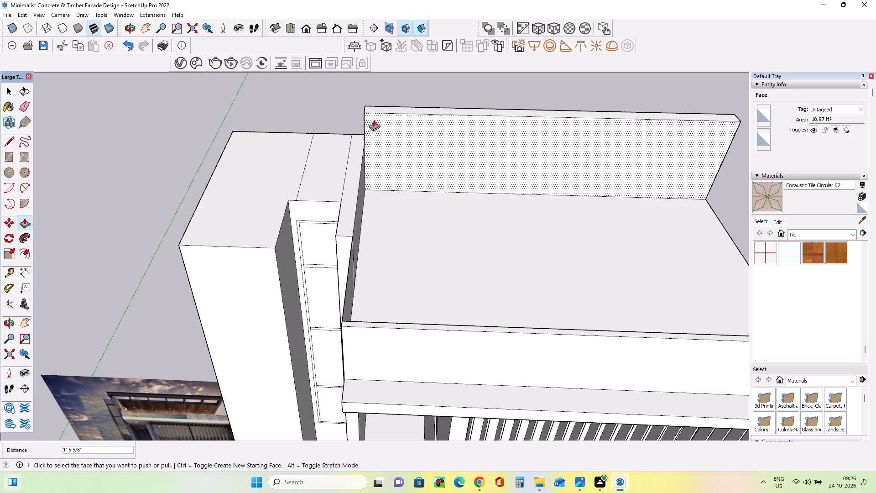
Draw a rectangle about 16' 7" by 6" along the top edge of the rear wall's terrace-facing side.
scroll(284, 160, down, 8)
middle_drag(456, 214, 473, 176)
scroll(311, 167, up, 4)
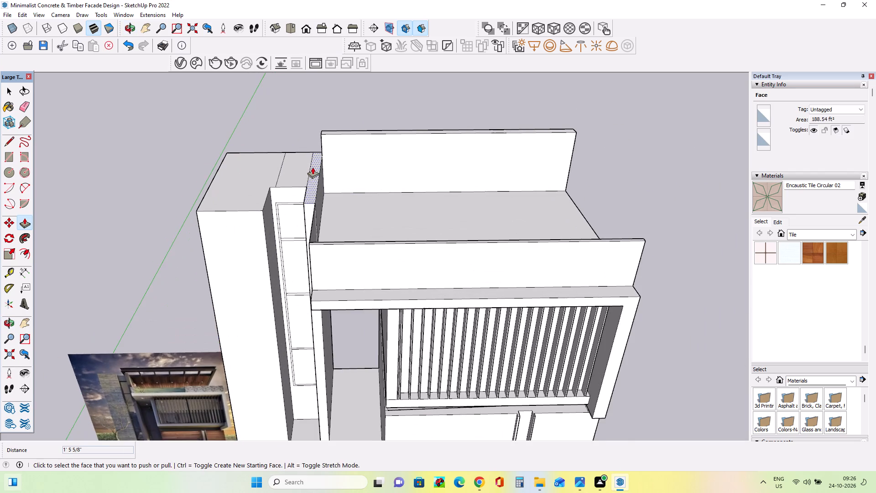
middle_drag(323, 167, 329, 175)
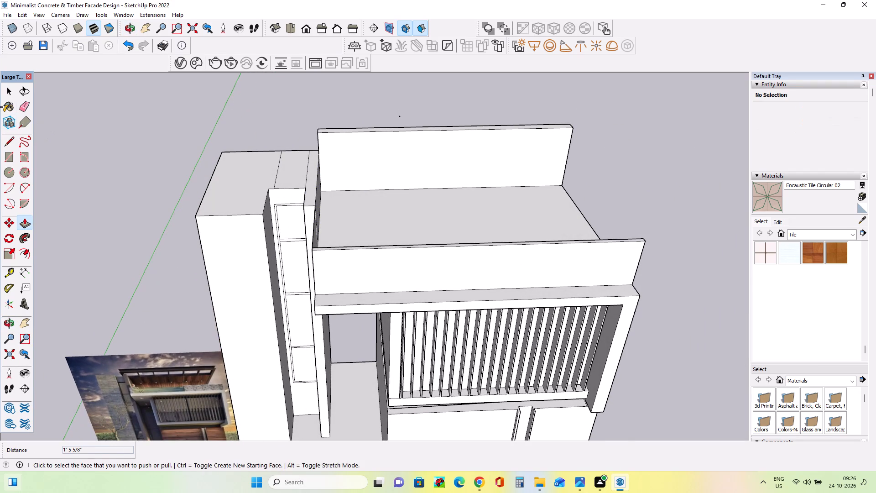
click(9, 156)
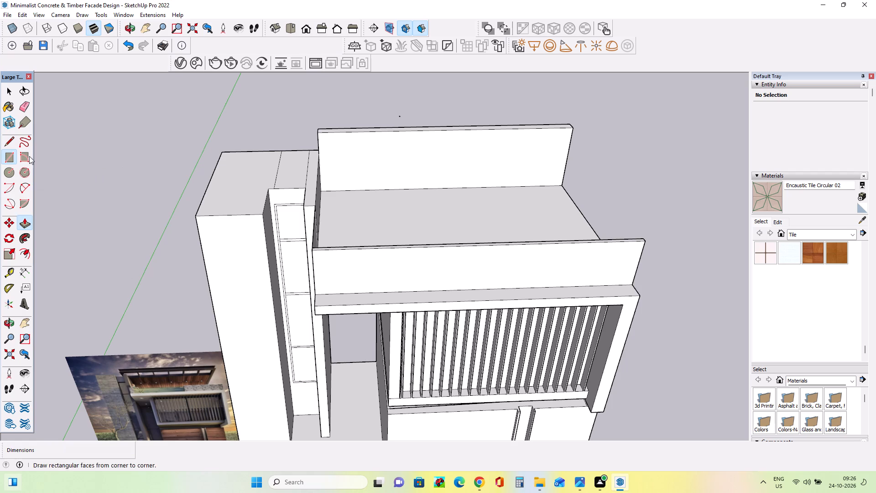
click(318, 133)
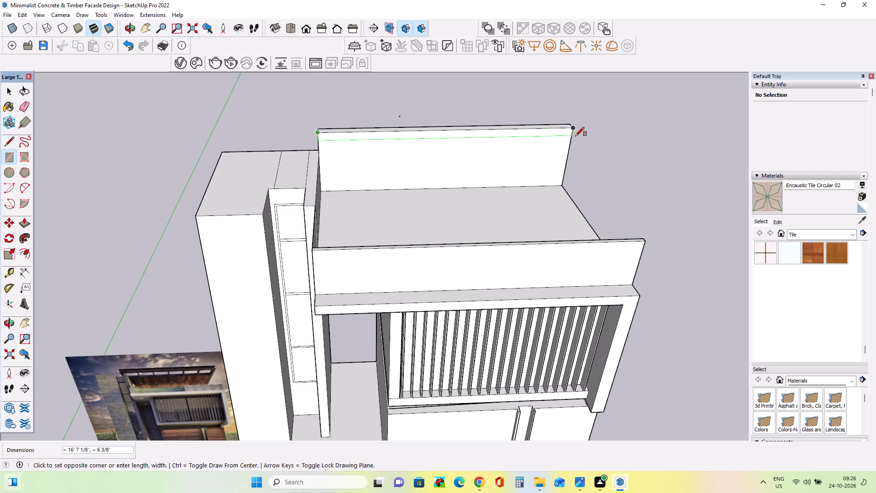
click(575, 136)
Draw diagonal lines about 9" long across both ends of the rear wall's top strip to form slanted ends.
middle_drag(560, 163, 552, 152)
scroll(347, 158, up, 4)
middle_drag(341, 171, 445, 240)
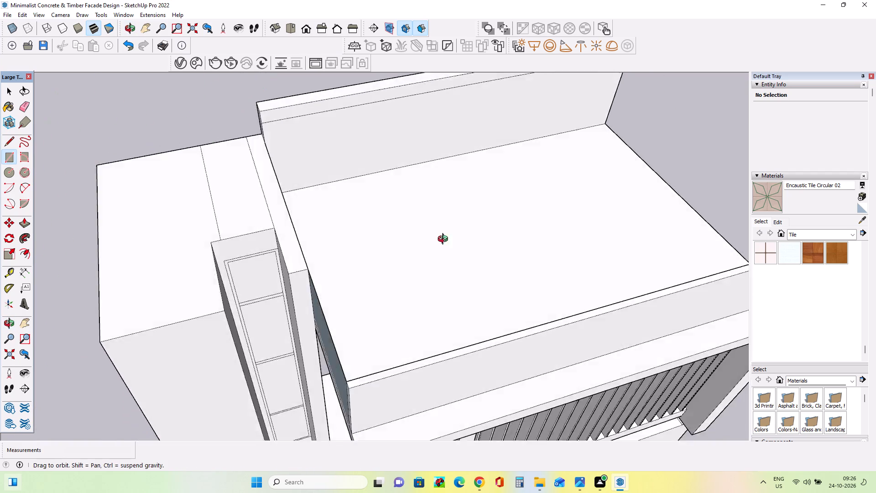
middle_drag(445, 240, 428, 221)
scroll(438, 223, down, 4)
middle_drag(487, 192, 458, 169)
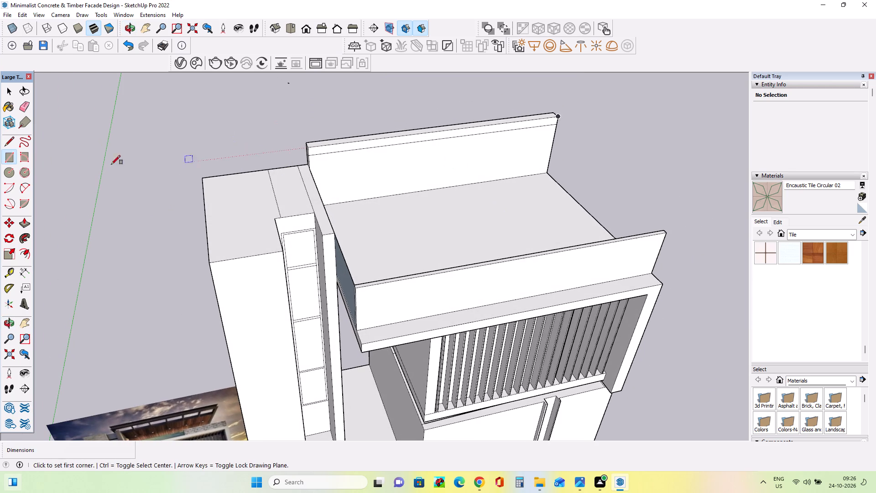
click(7, 142)
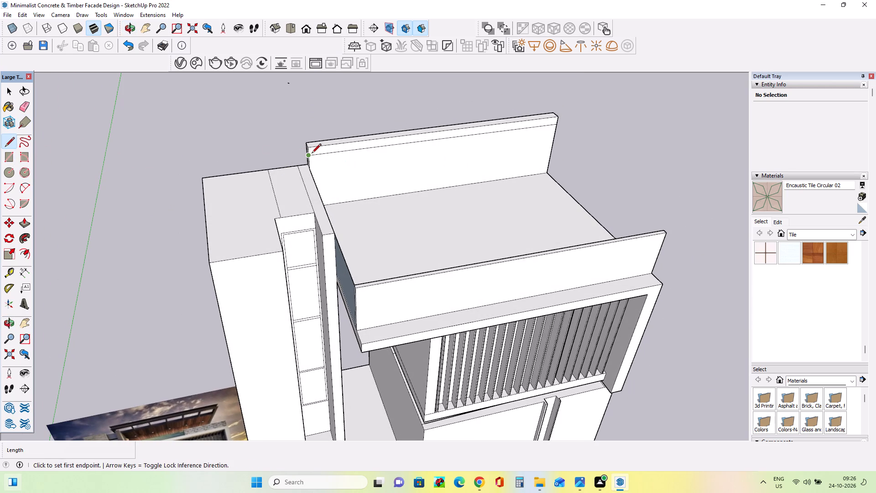
click(310, 148)
click(317, 155)
click(557, 117)
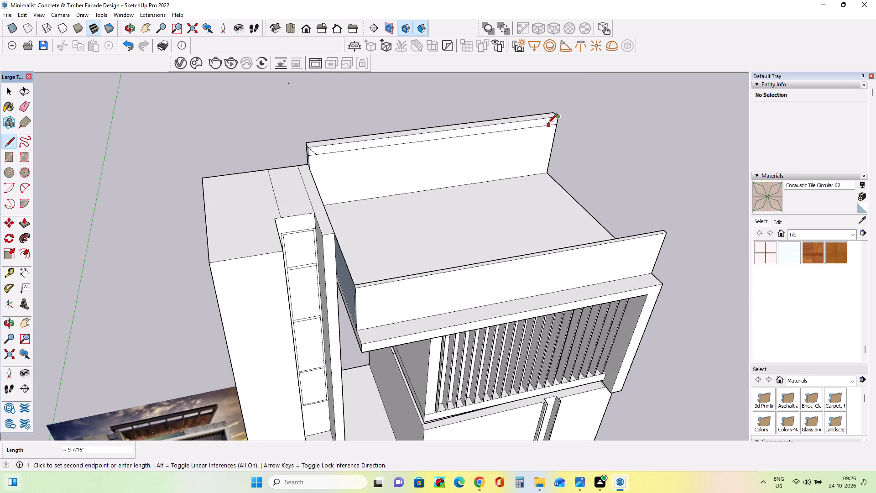
click(550, 123)
middle_drag(535, 171, 505, 162)
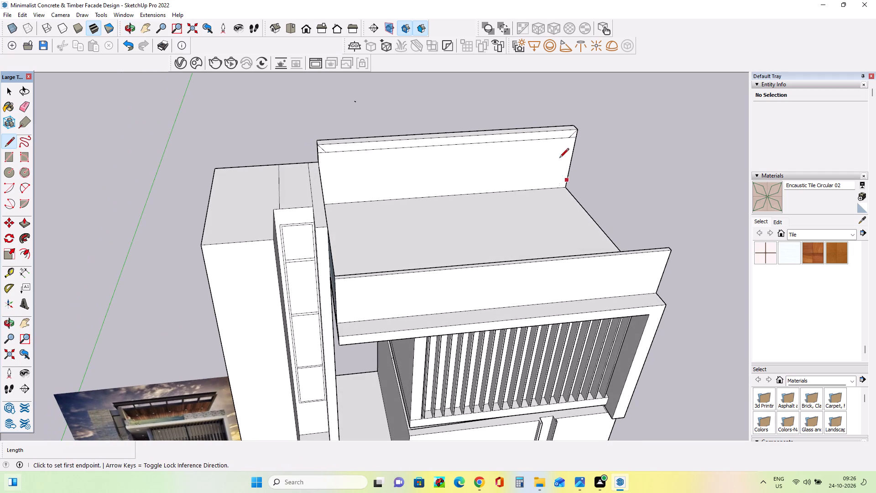
Push/Pull the slant-ended strip forward about 10' 6" over the terrace to form the roof canopy.
click(26, 226)
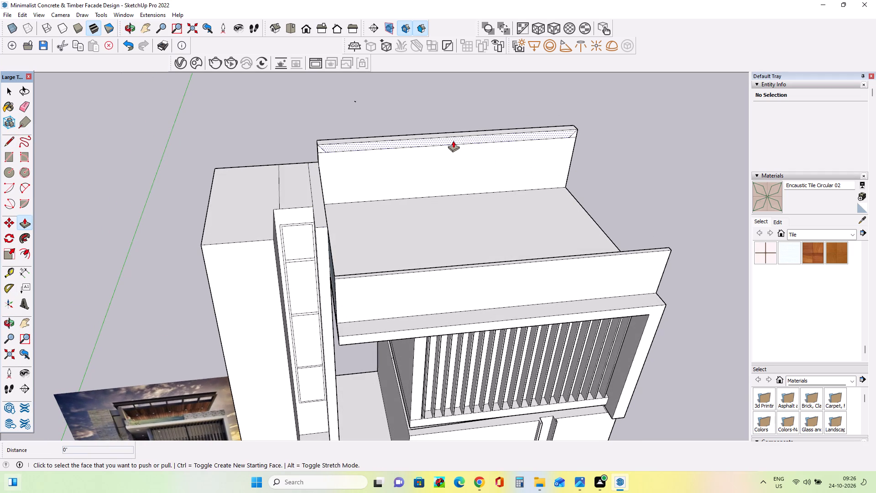
drag(453, 141, 493, 238)
Examine the roof canopy from the front and above, comparing its shape and reach with the reference image.
middle_drag(506, 268, 453, 141)
scroll(429, 164, up, 4)
scroll(432, 186, down, 8)
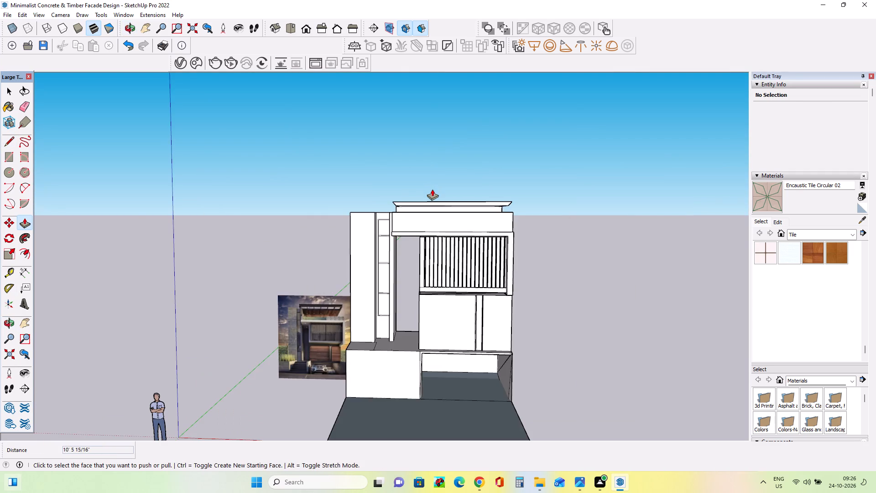
middle_drag(433, 193, 440, 181)
scroll(440, 182, down, 1)
scroll(449, 209, up, 8)
middle_drag(449, 209, 452, 210)
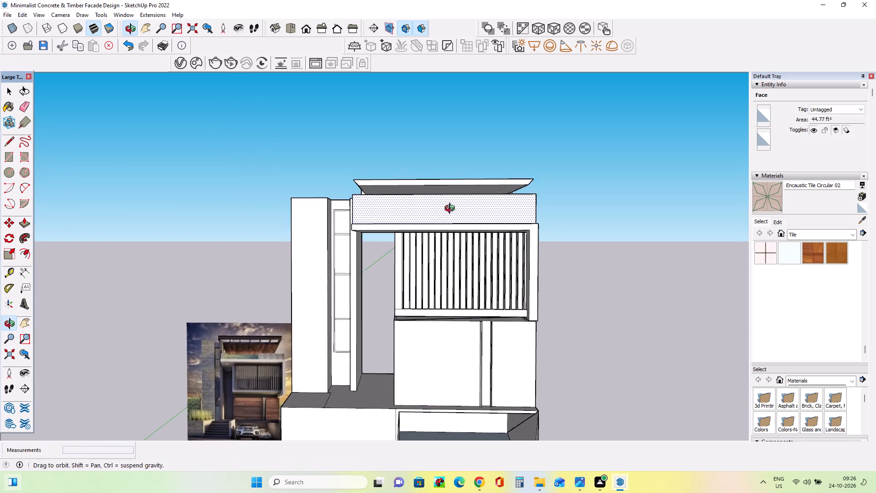
middle_drag(452, 210, 472, 226)
scroll(471, 243, up, 3)
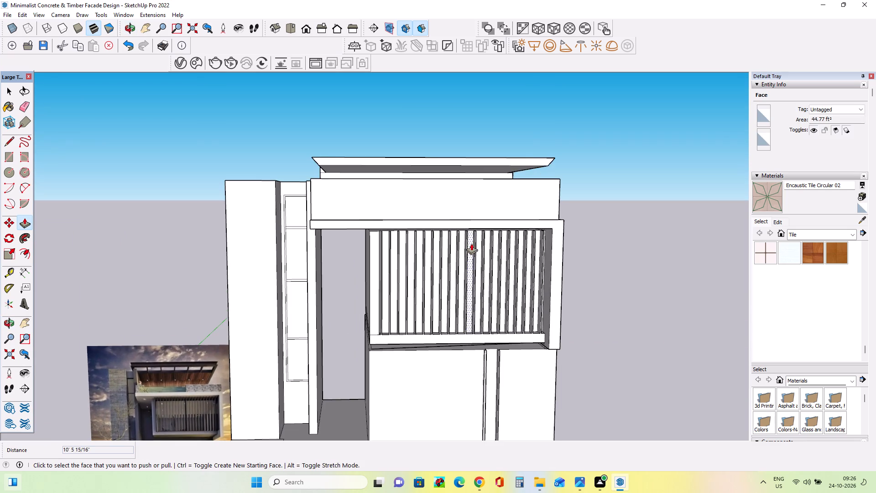
scroll(381, 226, down, 1)
middle_drag(381, 226, 383, 236)
middle_drag(409, 196, 419, 214)
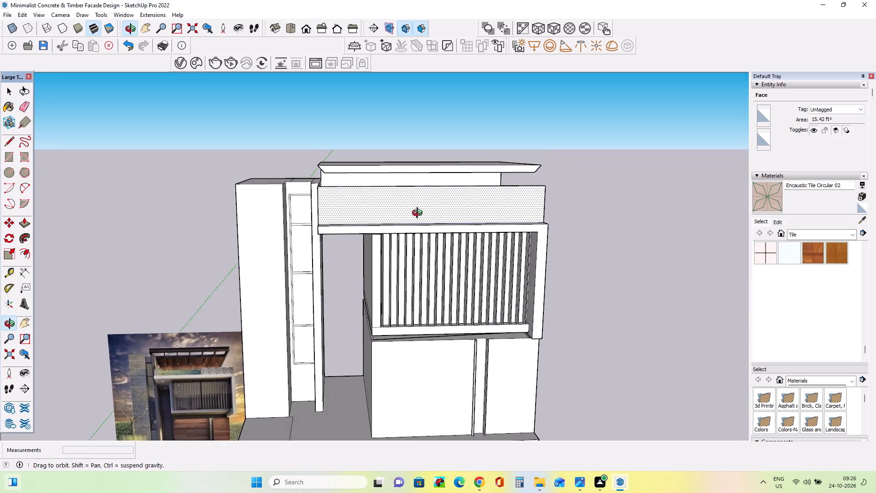
middle_drag(419, 214, 429, 231)
scroll(276, 155, down, 3)
middle_drag(381, 164, 385, 168)
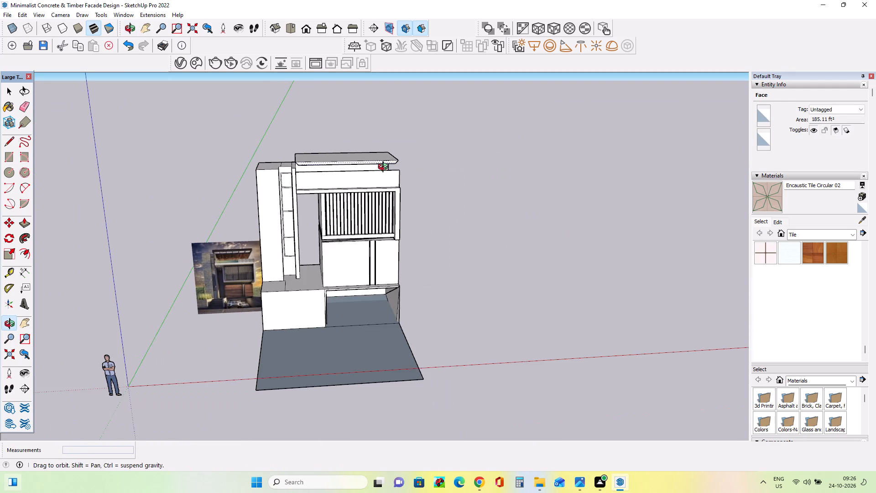
middle_drag(385, 168, 386, 170)
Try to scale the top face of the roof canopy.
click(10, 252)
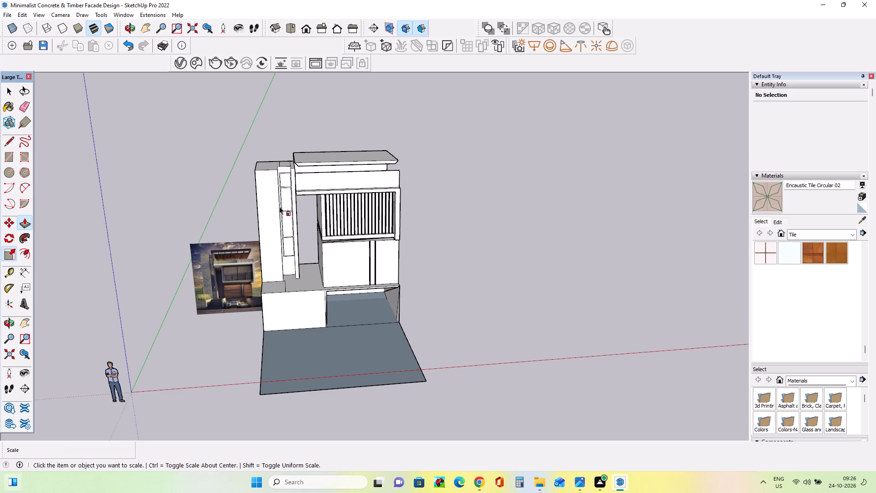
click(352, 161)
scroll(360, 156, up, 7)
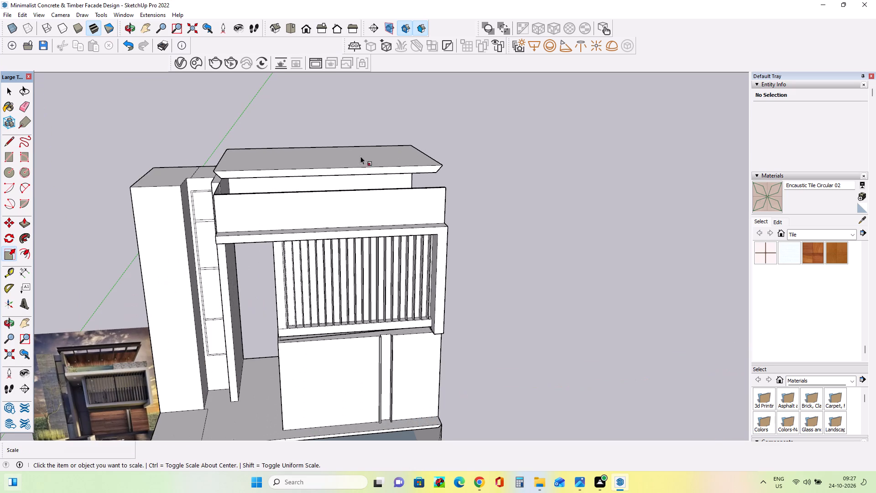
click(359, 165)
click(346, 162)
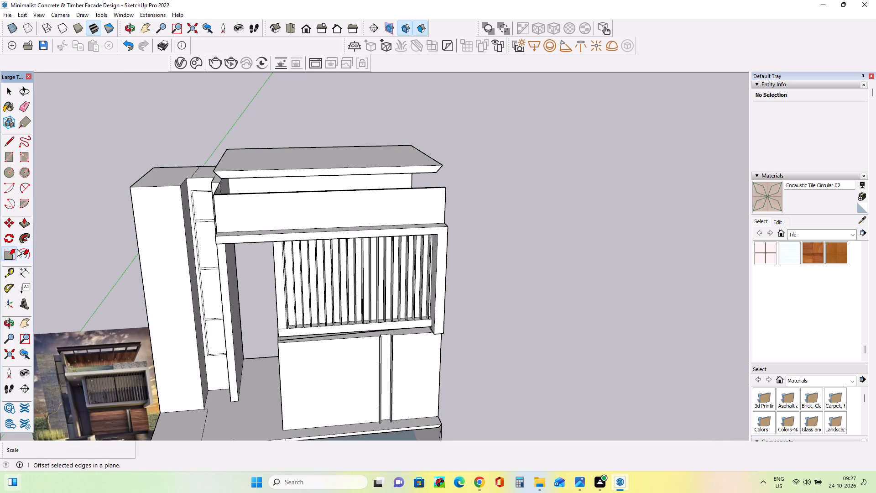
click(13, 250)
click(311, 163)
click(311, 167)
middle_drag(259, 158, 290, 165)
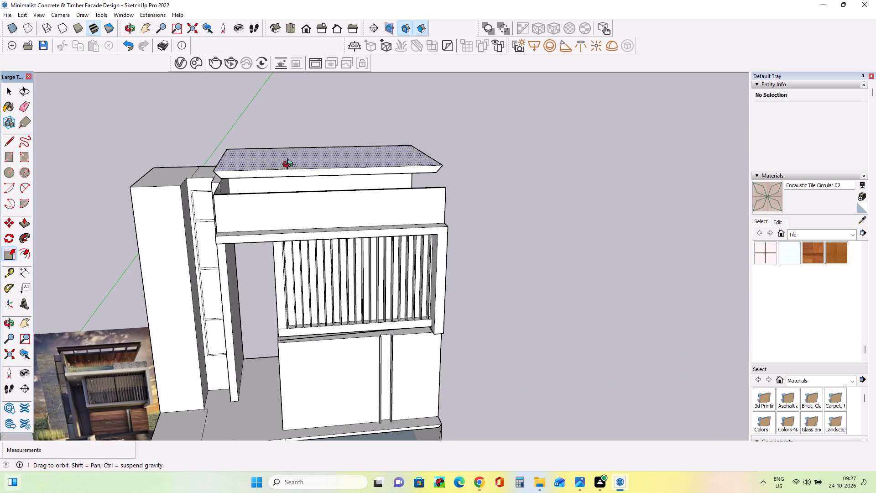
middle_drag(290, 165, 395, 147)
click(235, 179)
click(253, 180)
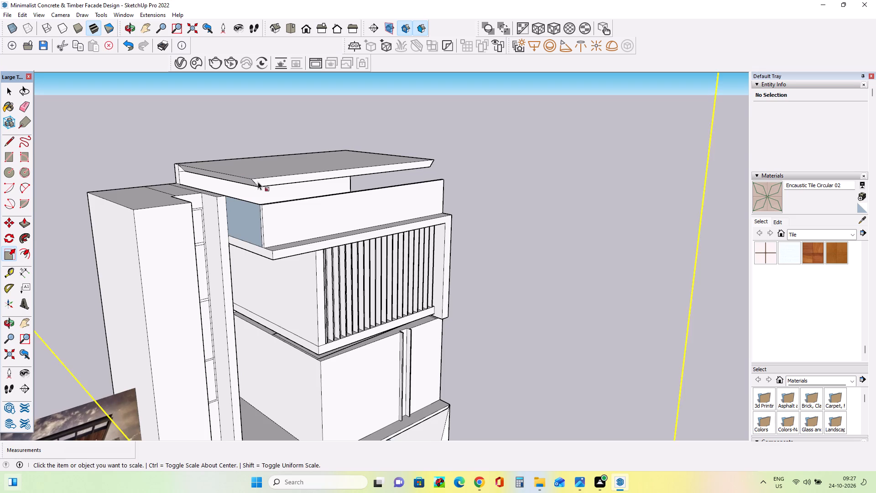
Undo the roof canopy's extrusion and the slanted end lines on the rear wall's top strip.
middle_drag(311, 179, 202, 147)
scroll(202, 147, down, 3)
middle_drag(292, 191, 255, 203)
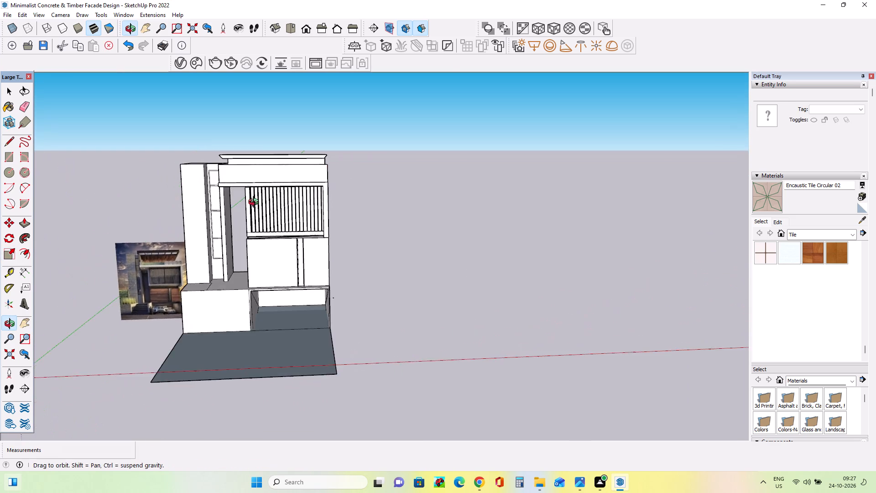
middle_drag(255, 203, 255, 198)
scroll(270, 177, up, 3)
middle_drag(281, 194, 287, 209)
key(ctrl+z)
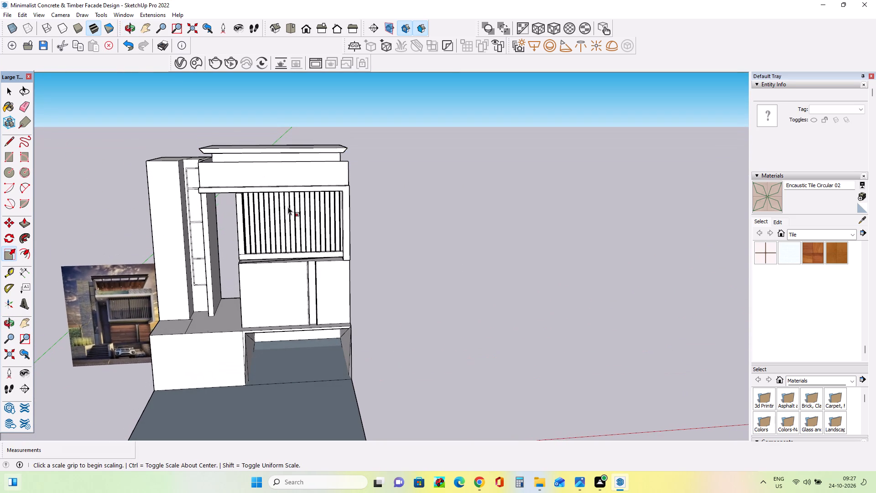
key(ctrl+z)
key(ctrl+z)
middle_drag(293, 196, 310, 226)
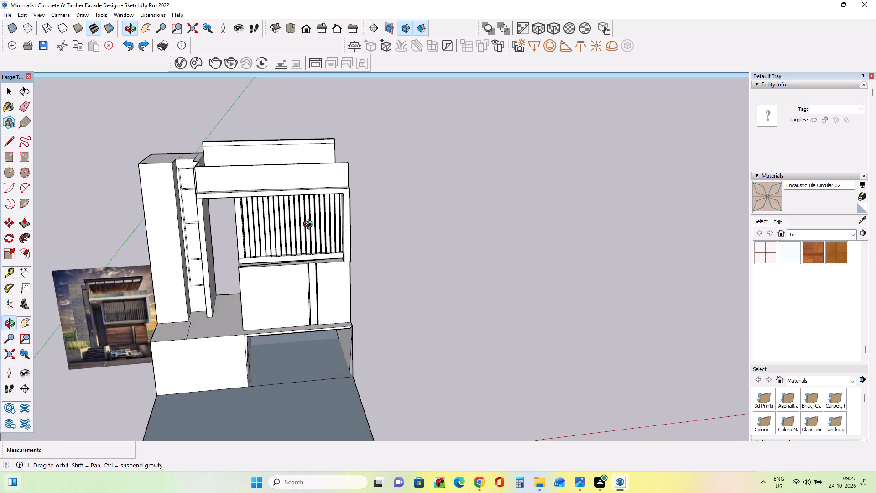
middle_drag(310, 226, 310, 226)
Erase the remaining horizontal strip line just below the rear wall's top edge.
scroll(242, 145, up, 5)
click(20, 105)
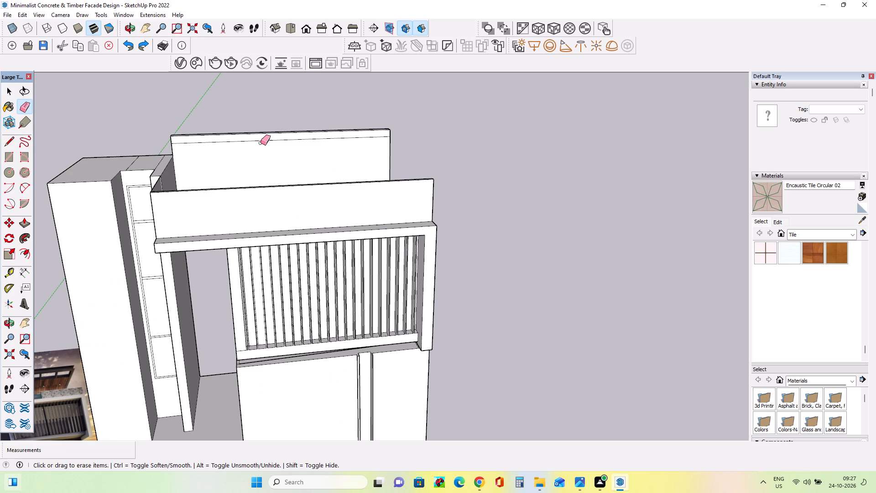
drag(261, 138, 264, 142)
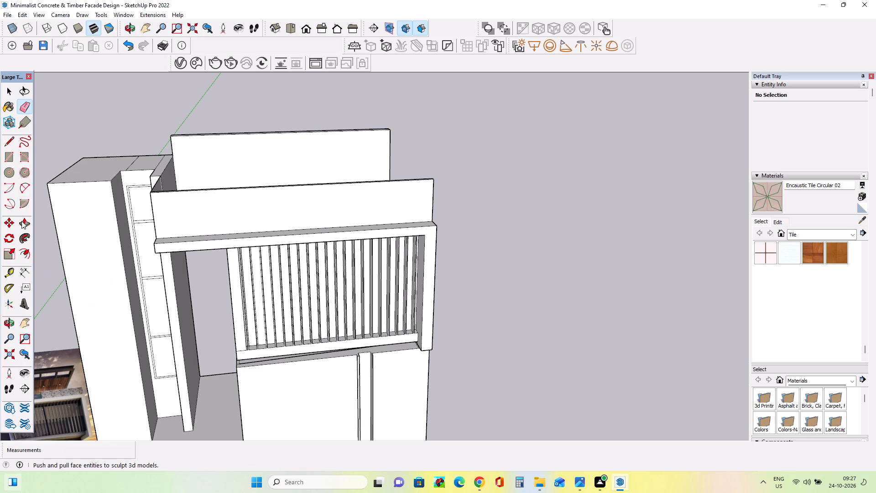
Push/Pull the top face of the terrace's rear wall upward about 9 7/8".
click(21, 220)
middle_drag(188, 181, 225, 267)
drag(190, 119, 191, 107)
scroll(177, 158, down, 3)
middle_drag(180, 193, 177, 186)
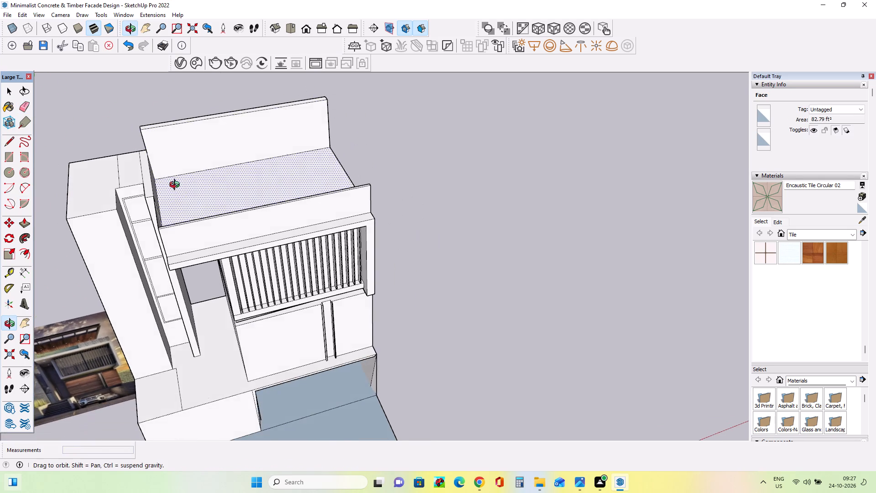
middle_drag(177, 186, 174, 173)
scroll(174, 173, down, 6)
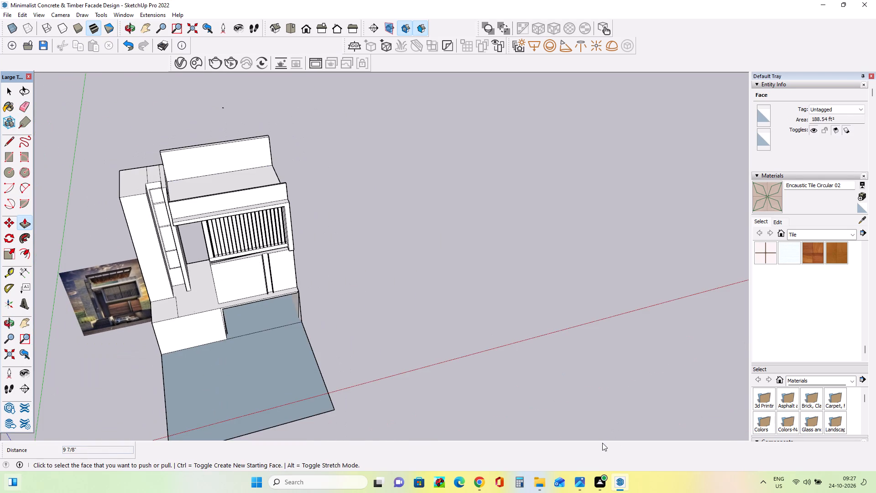
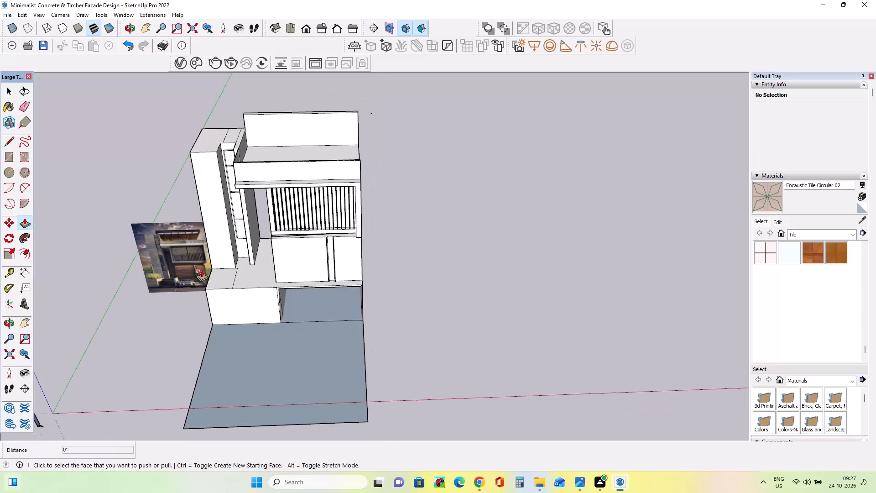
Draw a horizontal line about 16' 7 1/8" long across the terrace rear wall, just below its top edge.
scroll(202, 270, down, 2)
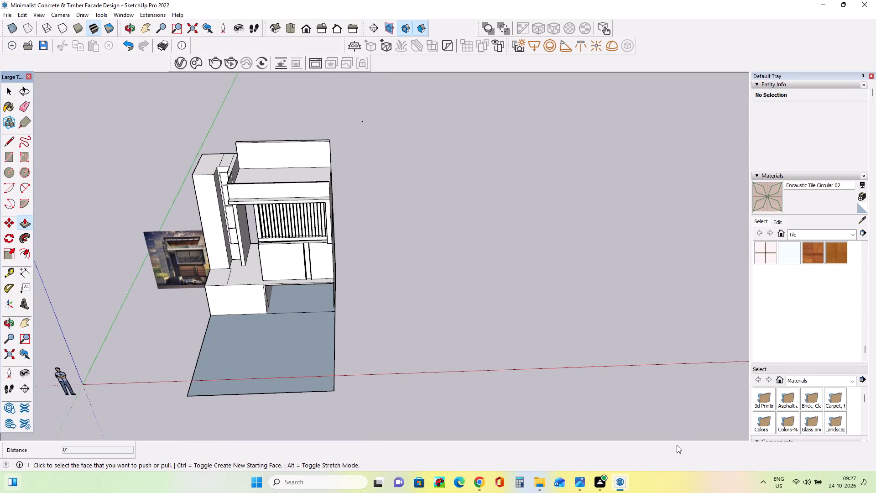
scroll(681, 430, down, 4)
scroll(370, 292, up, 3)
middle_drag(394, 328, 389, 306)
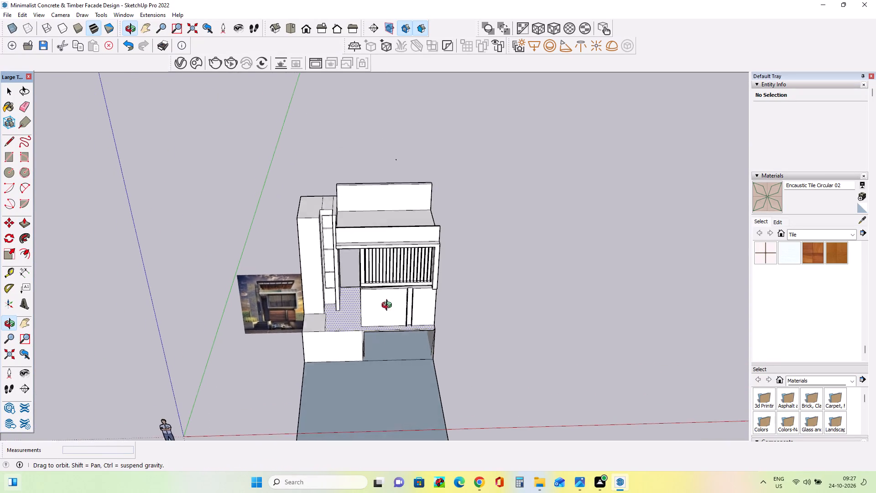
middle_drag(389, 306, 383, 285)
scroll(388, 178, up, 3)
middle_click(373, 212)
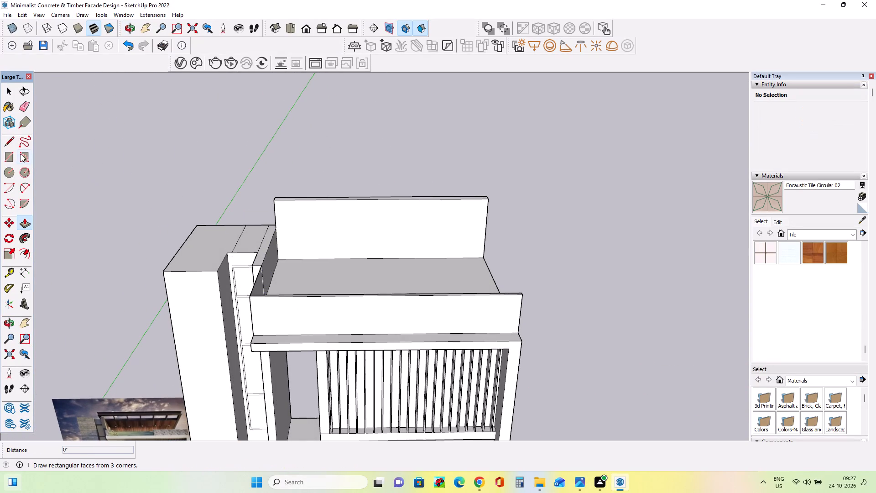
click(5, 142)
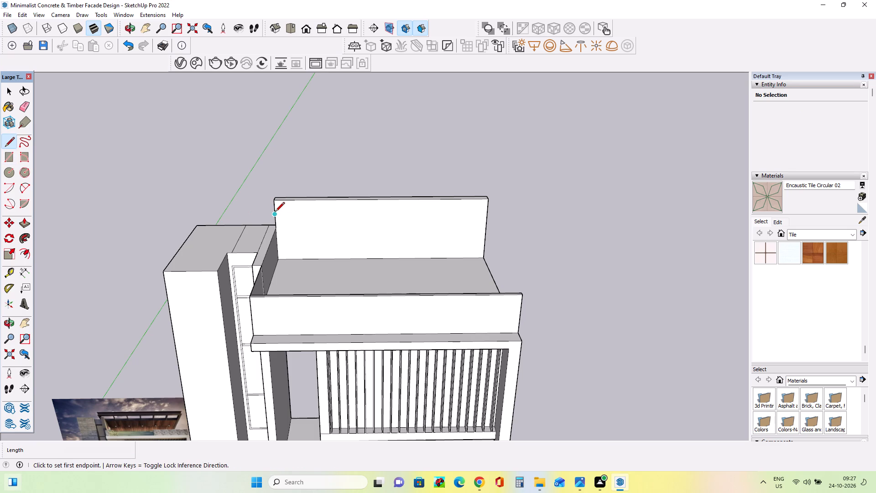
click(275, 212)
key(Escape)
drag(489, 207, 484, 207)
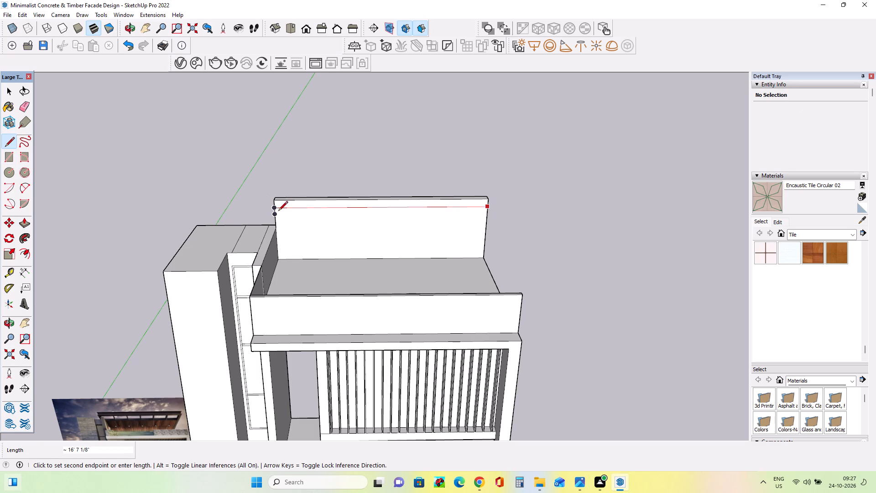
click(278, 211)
Draw slanted lines across both ends of the rear wall's top strip, about 8 15/16" and 8 1/2" long.
middle_drag(329, 235, 334, 239)
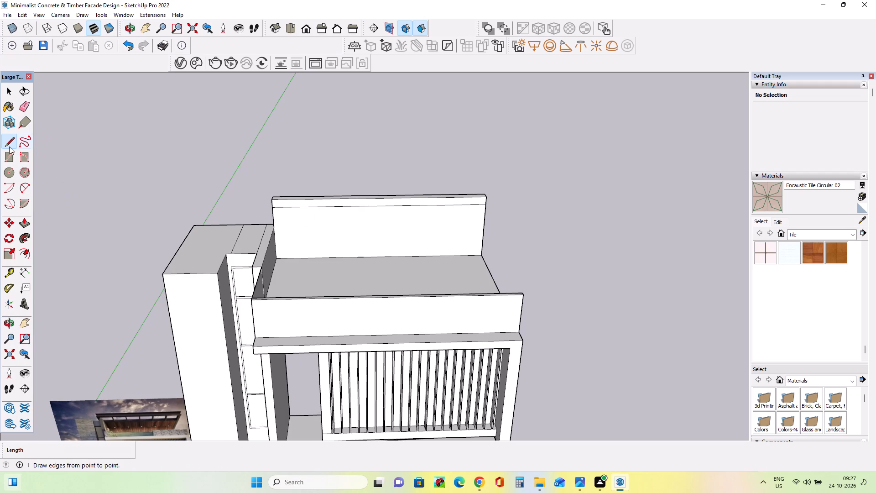
click(9, 143)
click(277, 201)
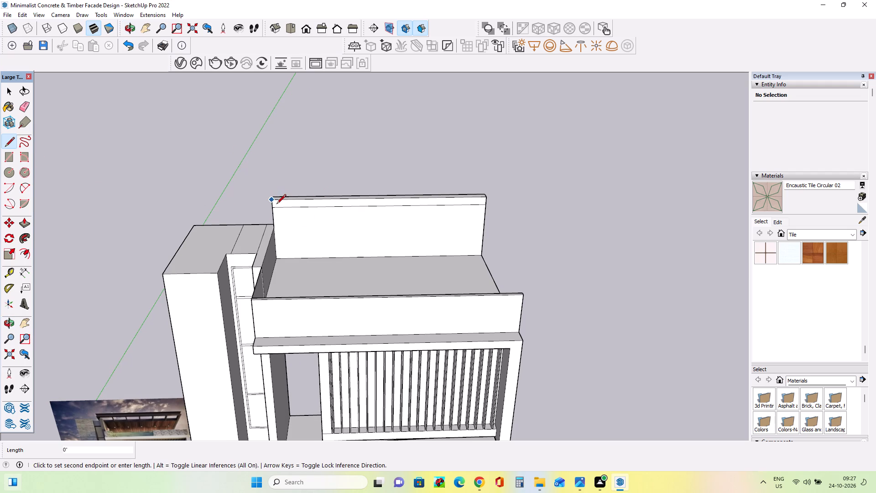
scroll(273, 210, up, 7)
click(273, 206)
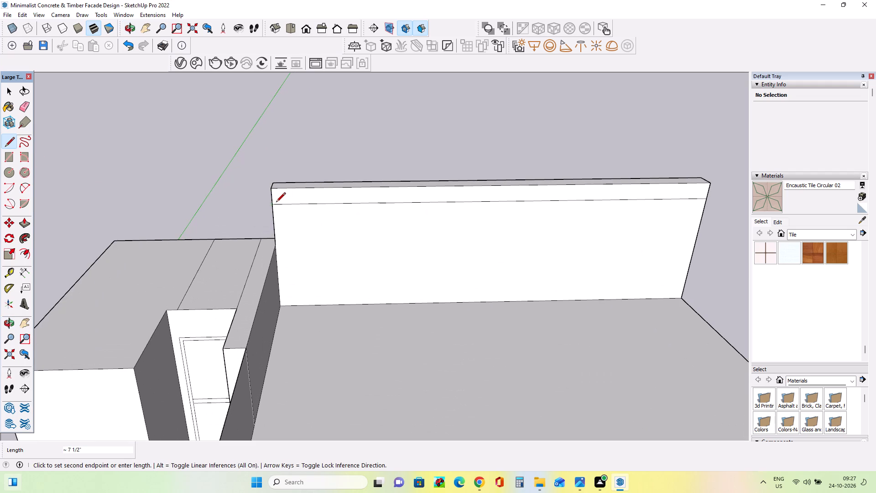
click(282, 190)
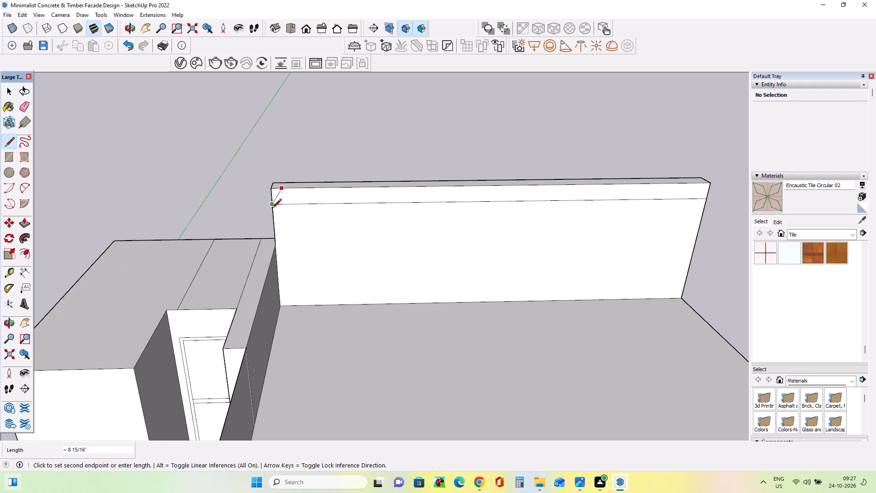
click(273, 206)
scroll(297, 237, down, 10)
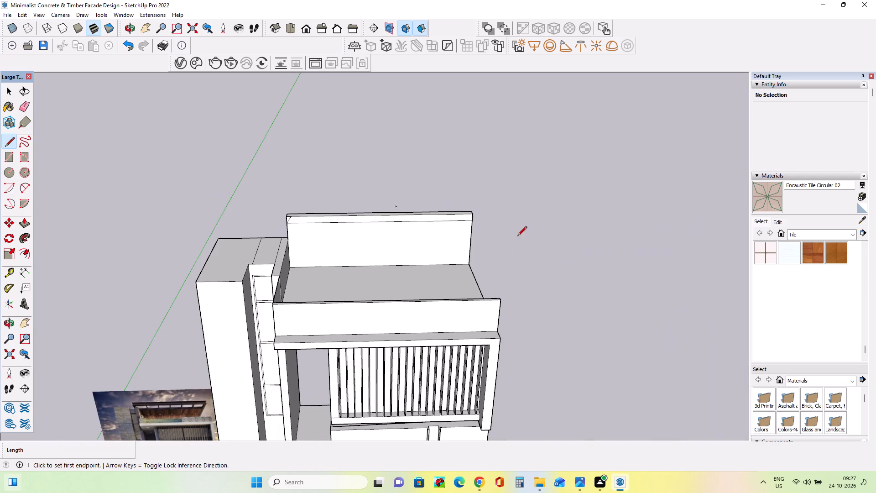
scroll(473, 231, up, 7)
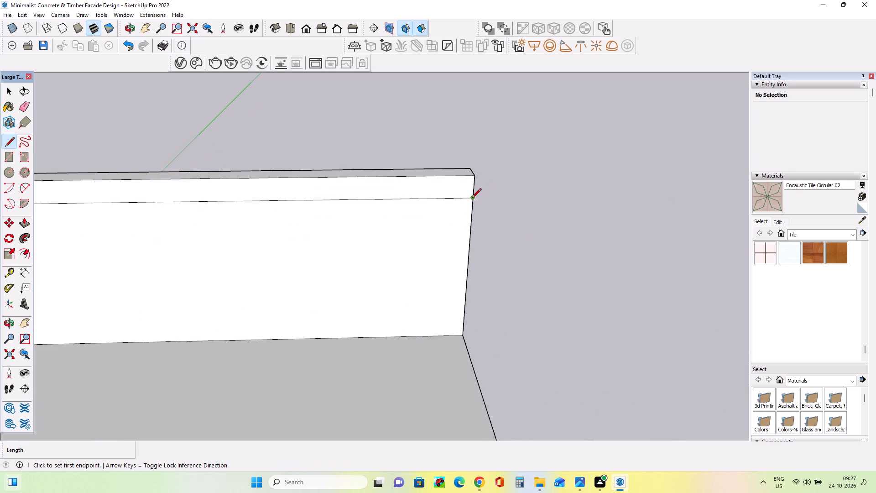
click(472, 199)
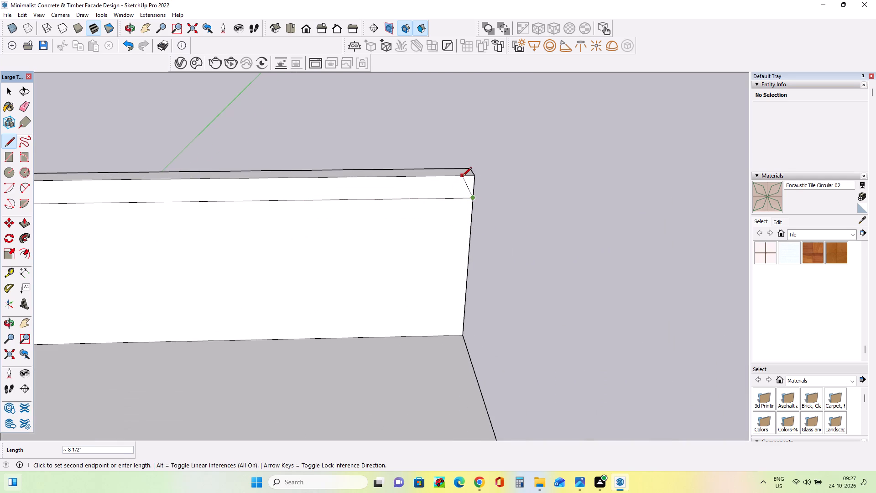
click(462, 177)
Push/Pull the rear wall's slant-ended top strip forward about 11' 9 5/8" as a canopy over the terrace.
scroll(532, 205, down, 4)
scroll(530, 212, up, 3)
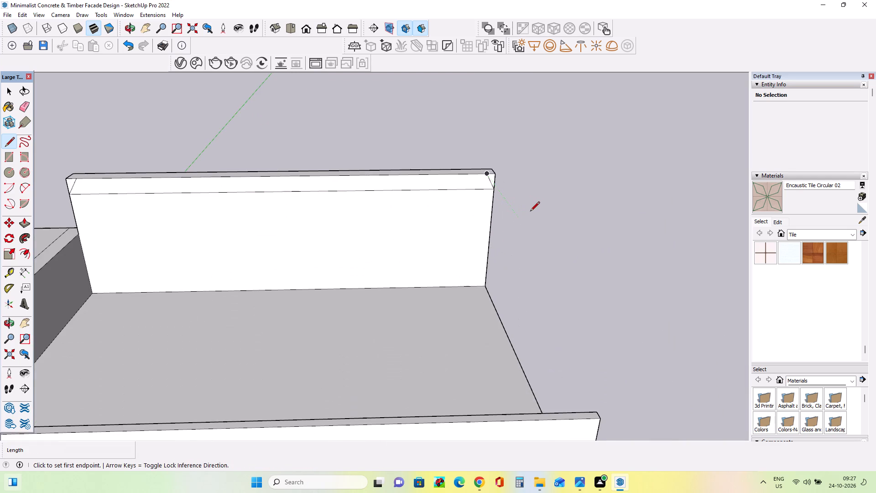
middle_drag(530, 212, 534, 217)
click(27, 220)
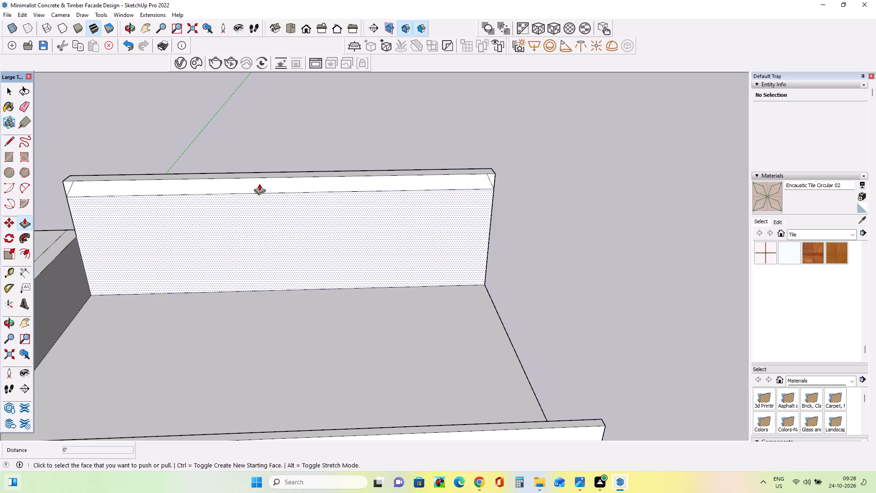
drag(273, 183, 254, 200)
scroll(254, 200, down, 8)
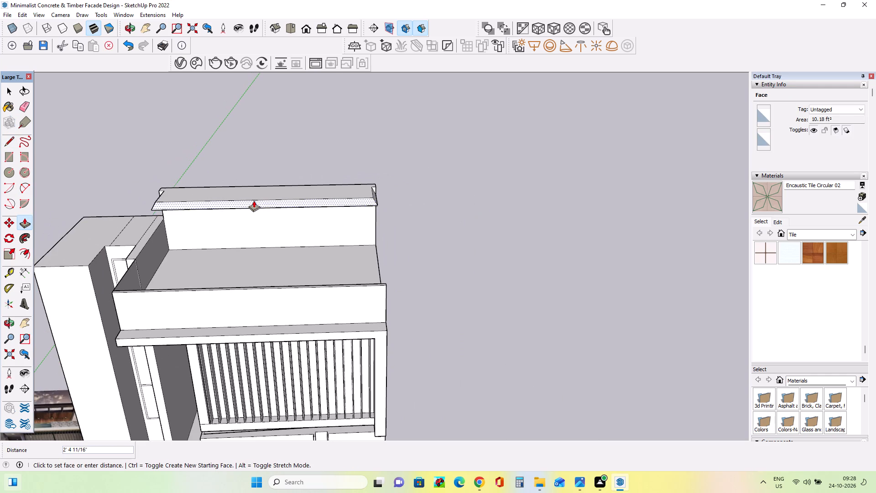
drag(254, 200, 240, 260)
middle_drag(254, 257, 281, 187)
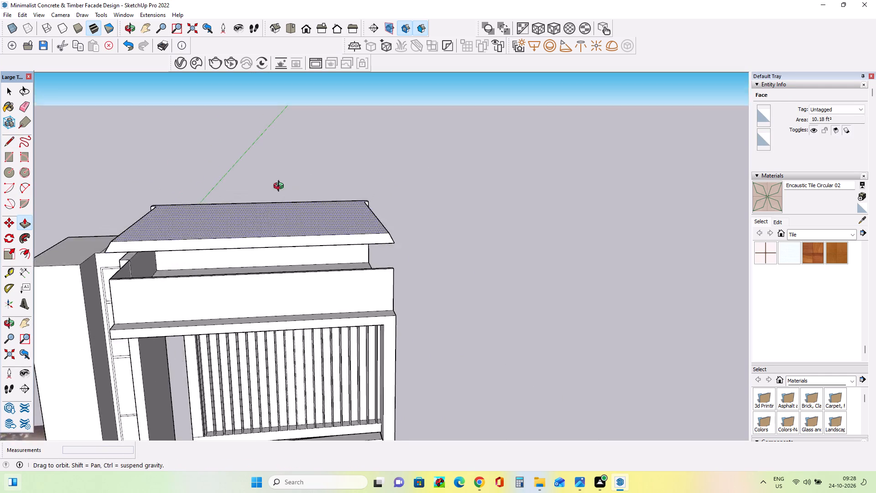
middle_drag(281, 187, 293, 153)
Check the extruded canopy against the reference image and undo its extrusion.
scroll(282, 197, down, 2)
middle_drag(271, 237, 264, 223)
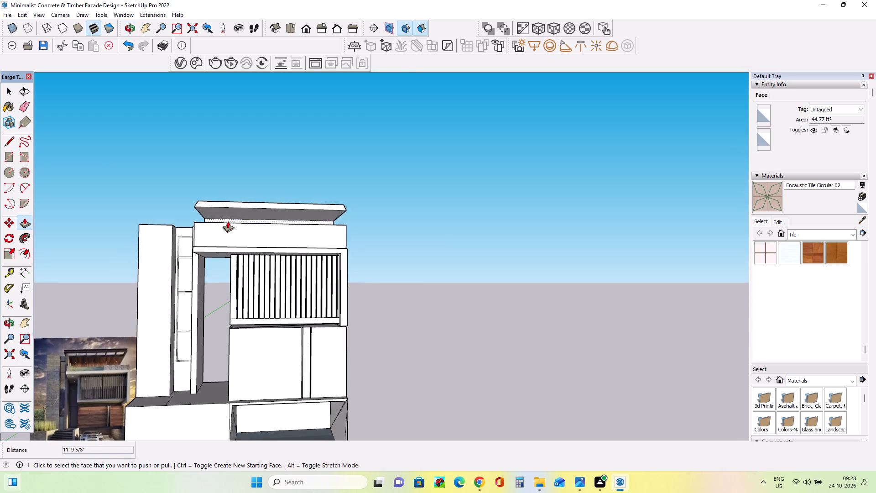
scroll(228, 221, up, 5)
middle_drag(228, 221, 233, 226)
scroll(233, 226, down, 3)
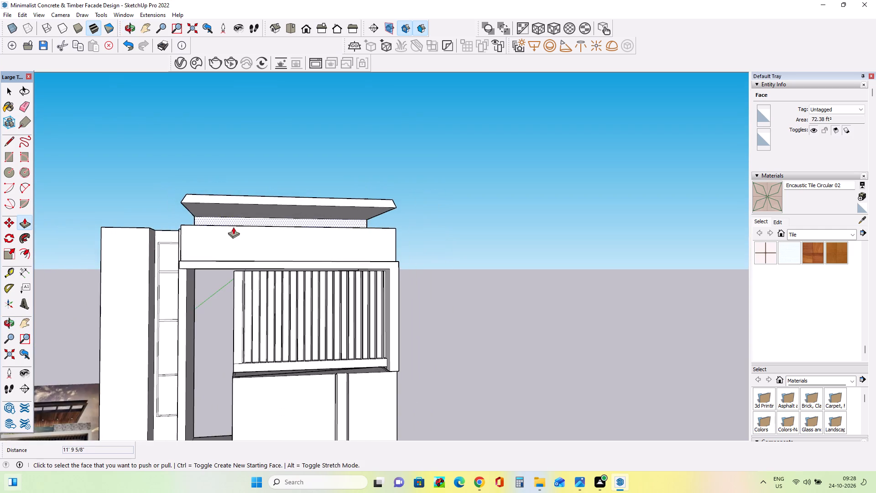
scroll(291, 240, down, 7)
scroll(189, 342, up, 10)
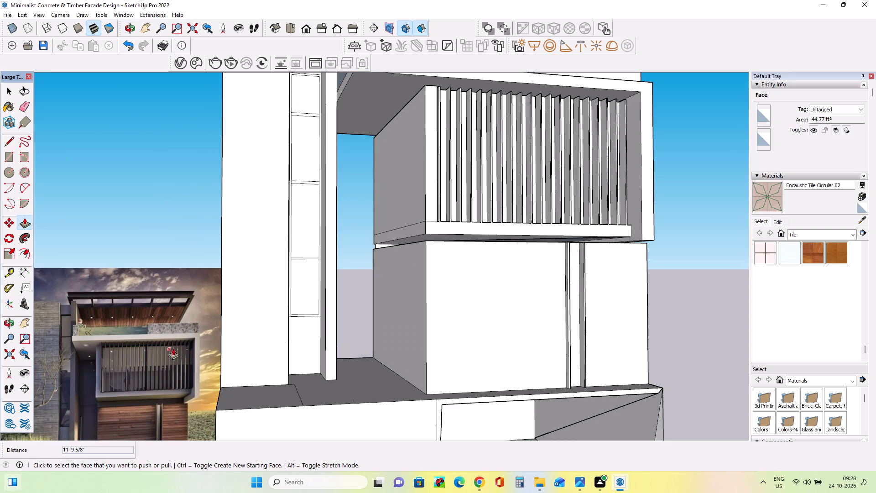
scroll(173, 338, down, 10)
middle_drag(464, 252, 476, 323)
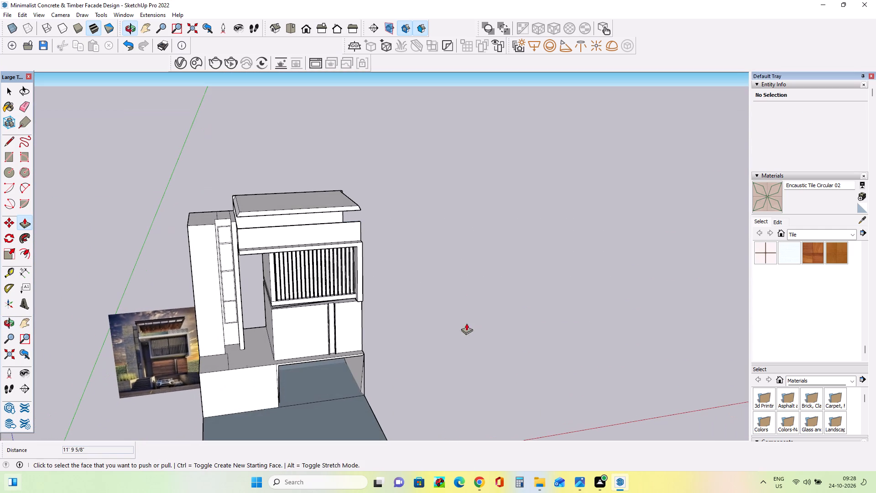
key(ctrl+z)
Push/Pull the rear wall's top face up about 4' 7", and back down about 2' 1/4".
scroll(271, 196, up, 1)
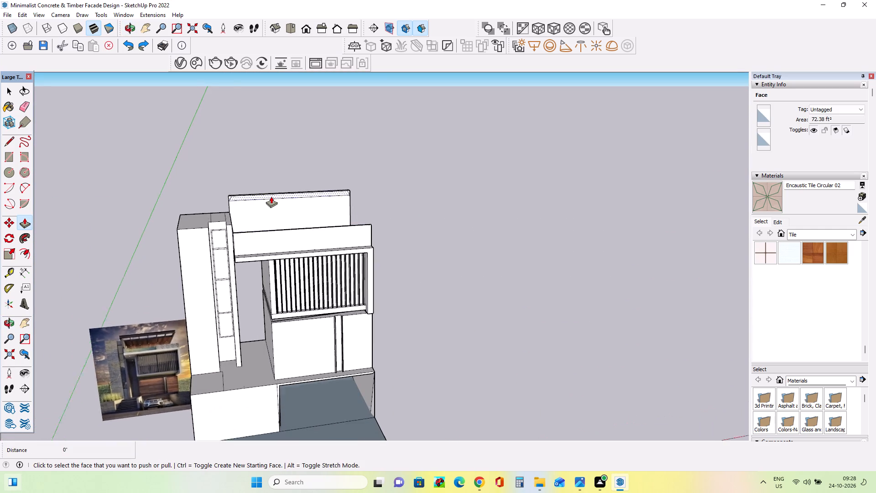
scroll(271, 196, up, 6)
middle_drag(271, 196, 274, 273)
drag(269, 169, 266, 147)
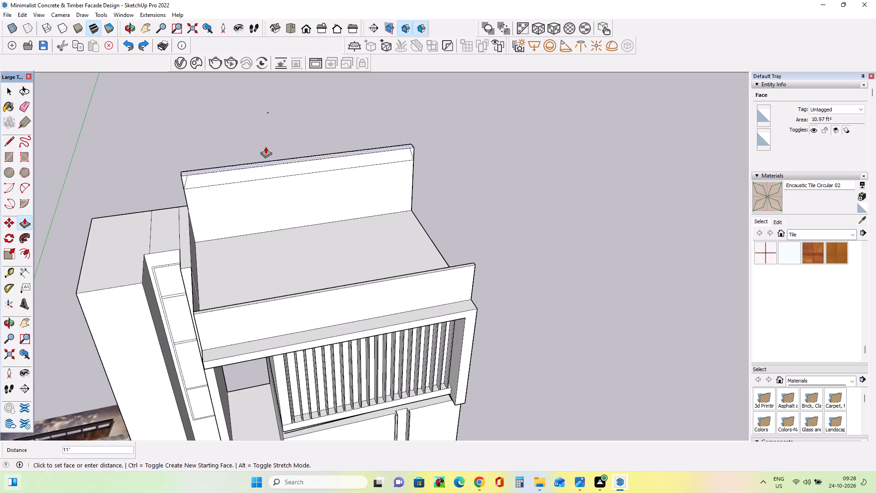
drag(266, 147, 266, 105)
scroll(294, 121, down, 4)
middle_drag(312, 134, 323, 167)
scroll(323, 167, down, 1)
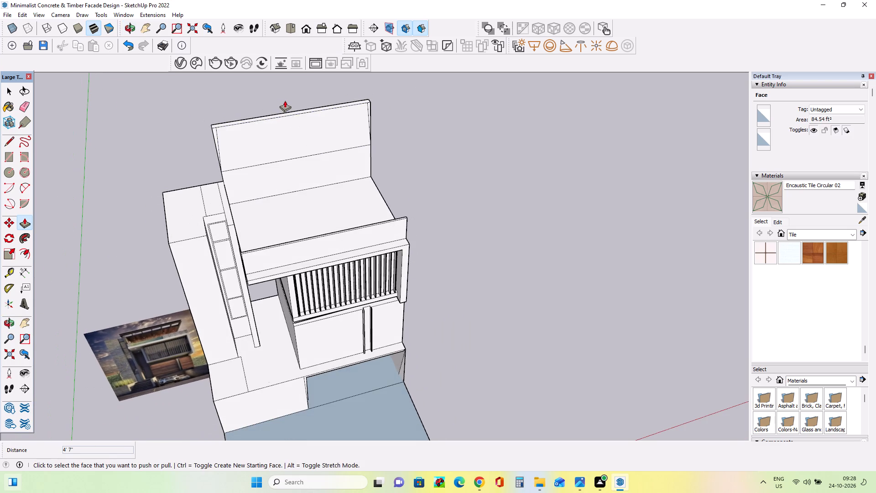
drag(294, 112, 301, 129)
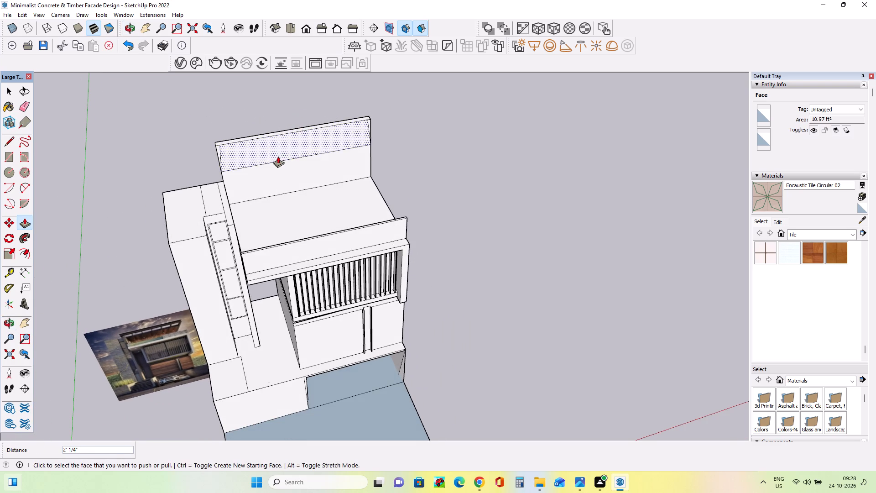
Draw a horizontal line about 16' 7 1/8" long across the rear wall, just below its raised top edge.
middle_drag(278, 156, 241, 86)
scroll(241, 86, down, 3)
scroll(253, 110, up, 7)
scroll(243, 132, down, 4)
scroll(219, 153, up, 3)
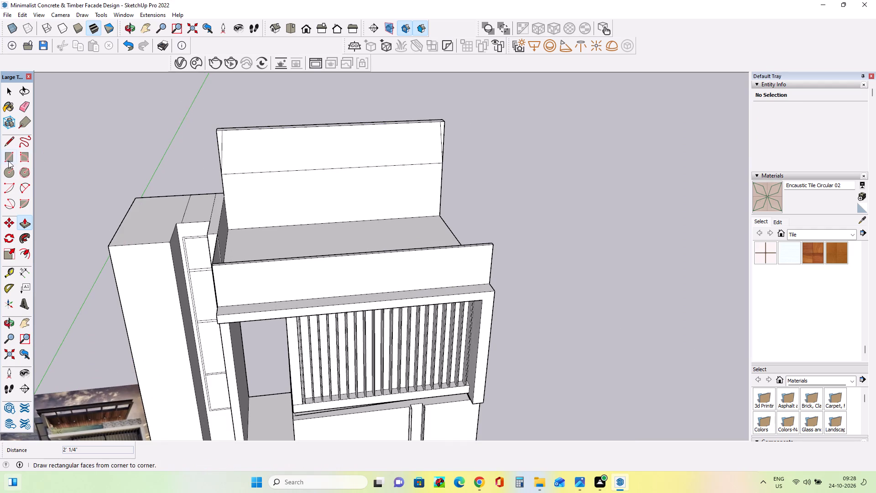
click(8, 159)
click(10, 142)
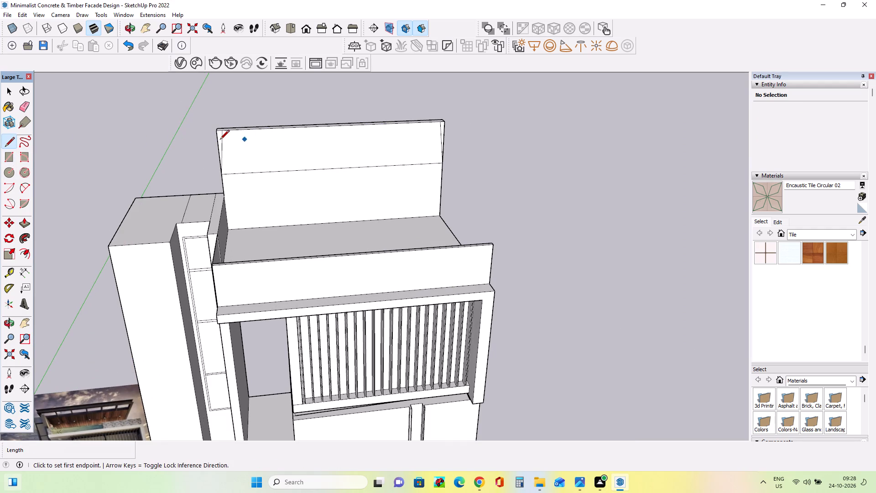
click(219, 140)
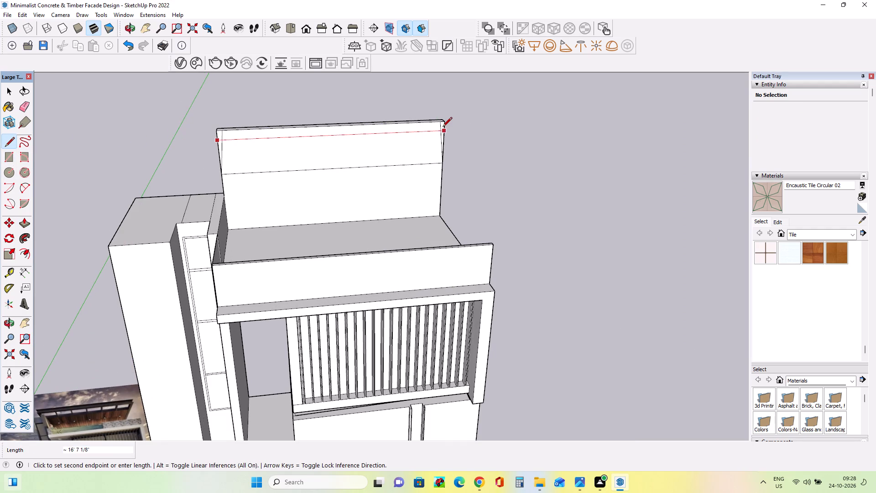
key(Escape)
scroll(442, 128, up, 4)
click(446, 127)
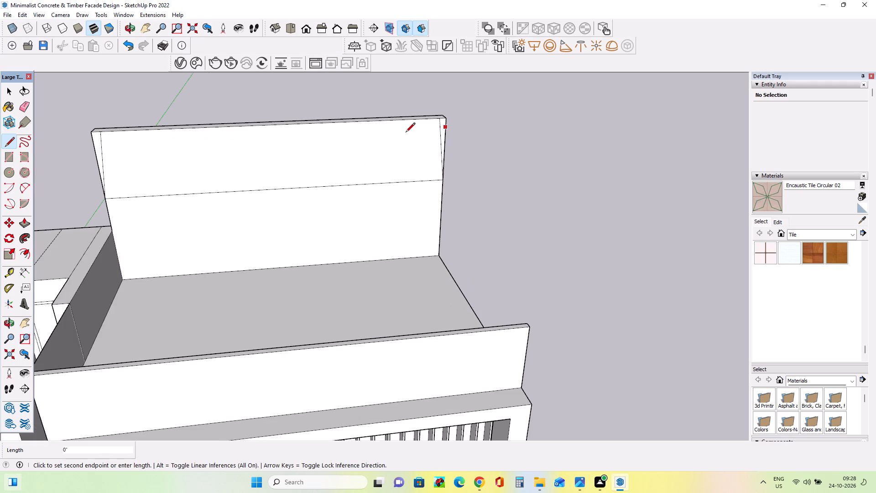
click(94, 145)
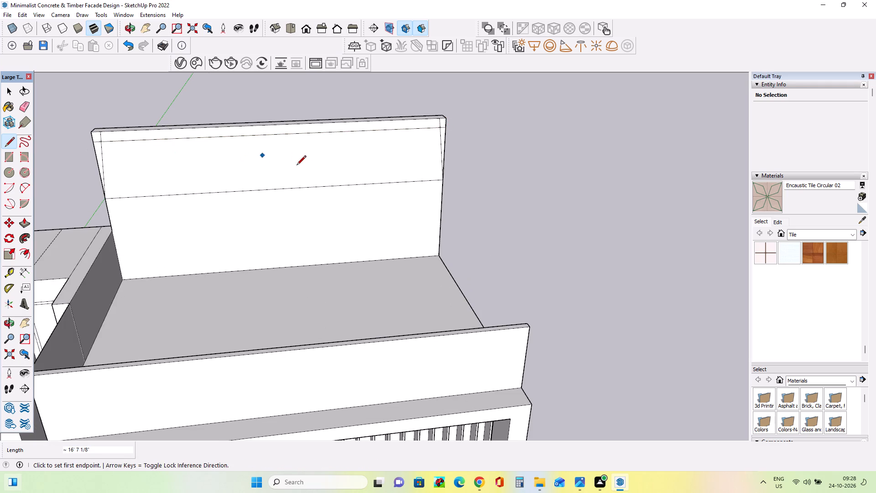
Erase the lower horizontal line and both slanted end segments beneath the new top strip on the rear wall.
middle_click(315, 166)
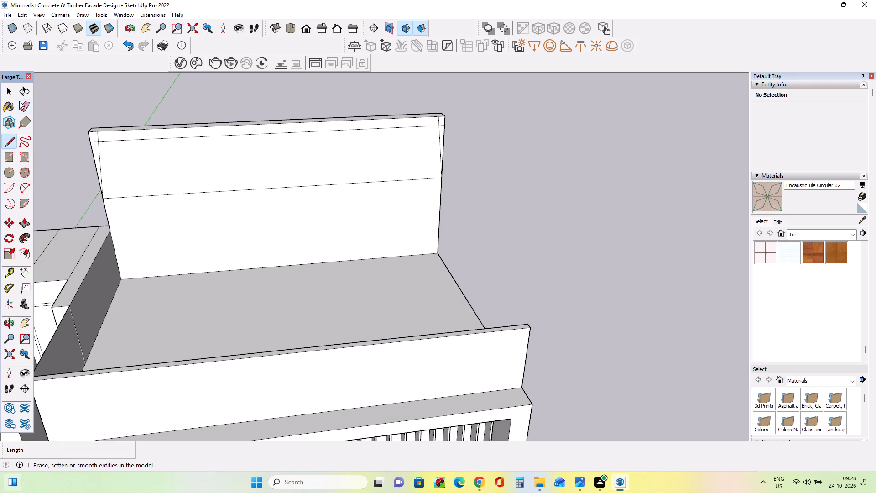
click(22, 105)
drag(96, 150, 123, 178)
drag(144, 182, 146, 185)
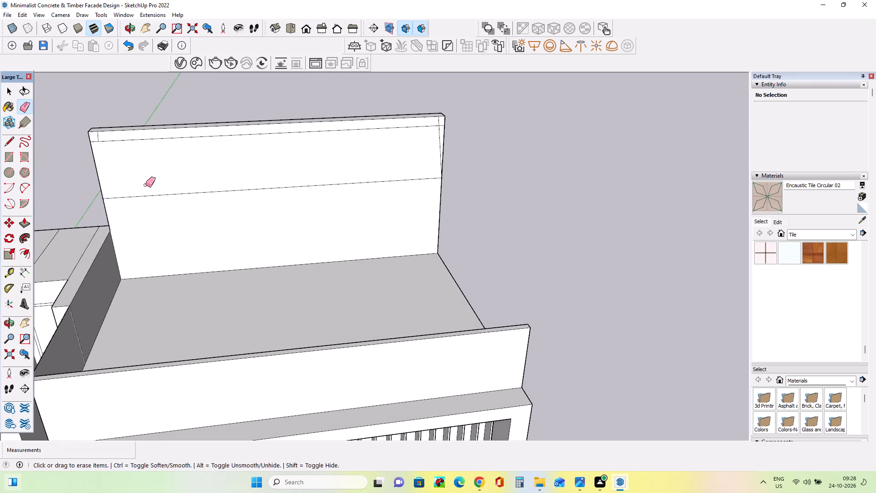
drag(146, 185, 151, 207)
drag(438, 142, 443, 144)
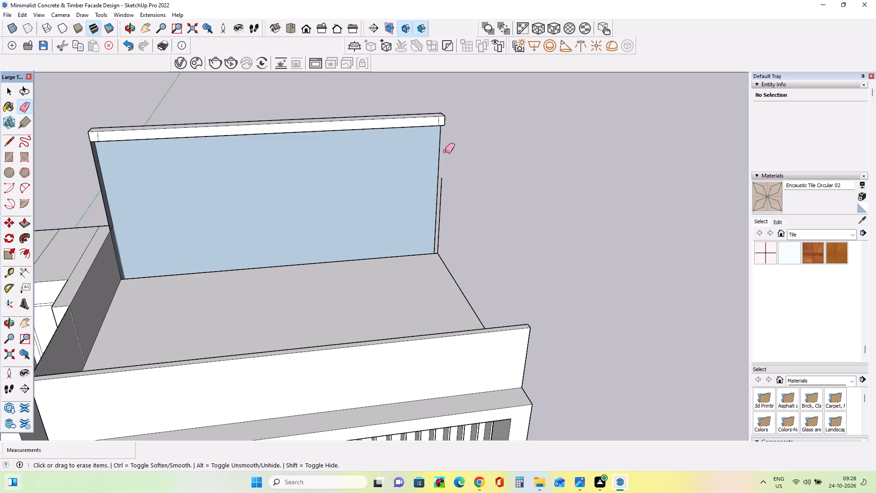
key(ctrl+z)
scroll(438, 143, up, 3)
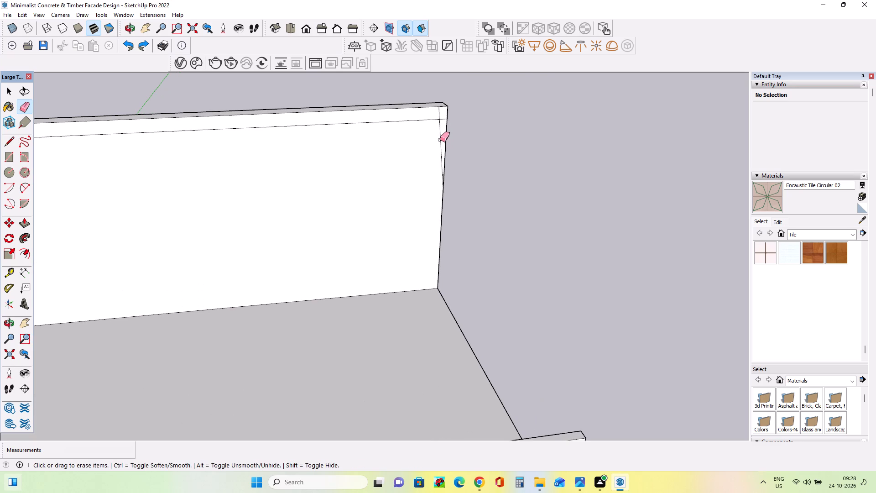
click(440, 140)
scroll(460, 143, down, 2)
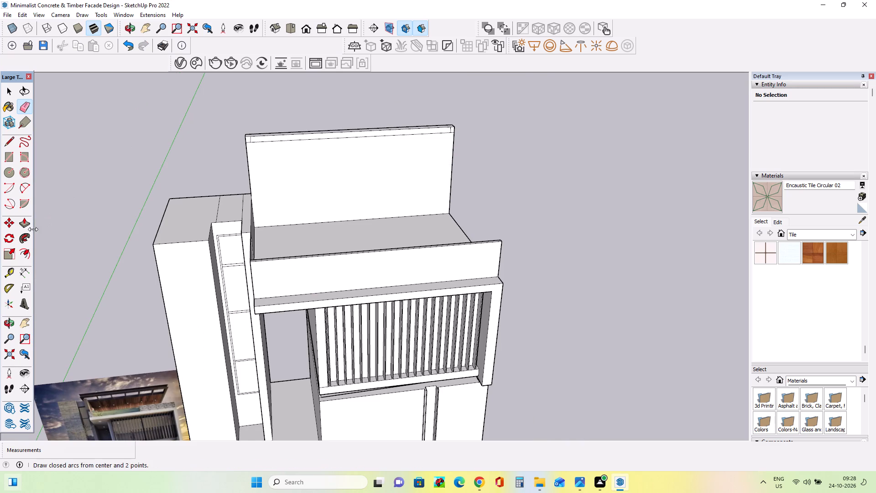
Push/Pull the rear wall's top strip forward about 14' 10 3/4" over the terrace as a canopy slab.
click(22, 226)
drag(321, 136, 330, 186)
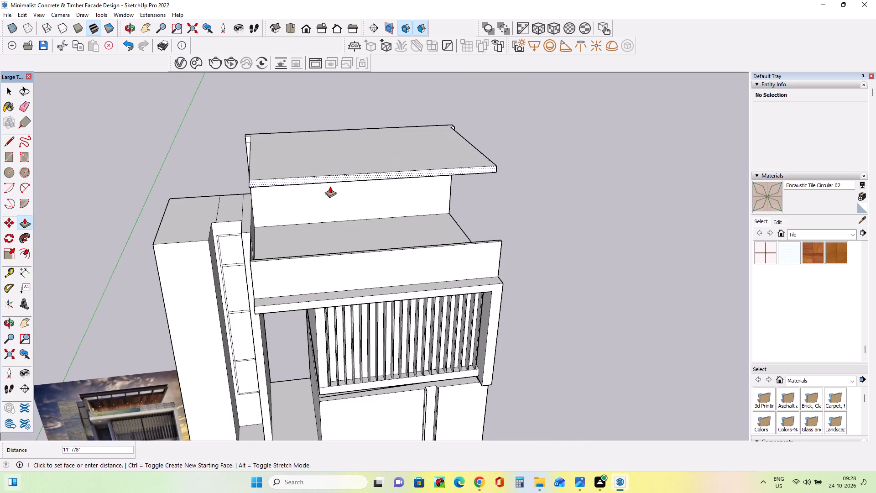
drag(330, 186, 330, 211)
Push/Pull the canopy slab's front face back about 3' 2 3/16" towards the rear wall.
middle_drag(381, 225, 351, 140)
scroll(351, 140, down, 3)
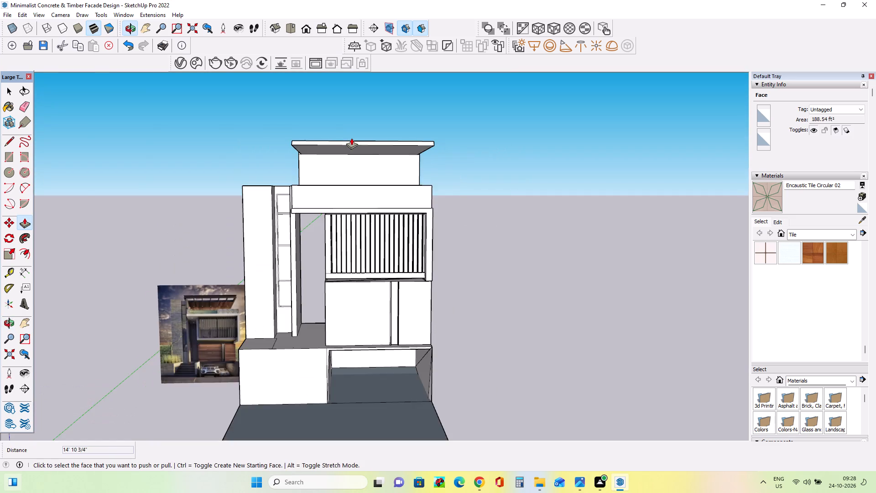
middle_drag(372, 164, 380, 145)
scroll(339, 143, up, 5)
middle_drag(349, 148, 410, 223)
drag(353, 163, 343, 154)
Examine the shortened canopy slab from the front, below and the side against the reference image.
middle_drag(401, 170, 362, 144)
scroll(364, 146, up, 4)
scroll(361, 153, down, 4)
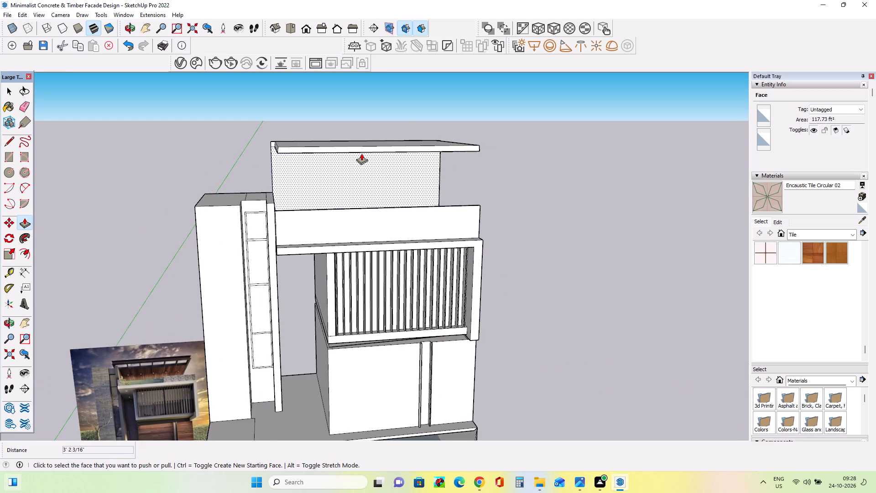
middle_drag(387, 196, 380, 127)
scroll(380, 127, up, 1)
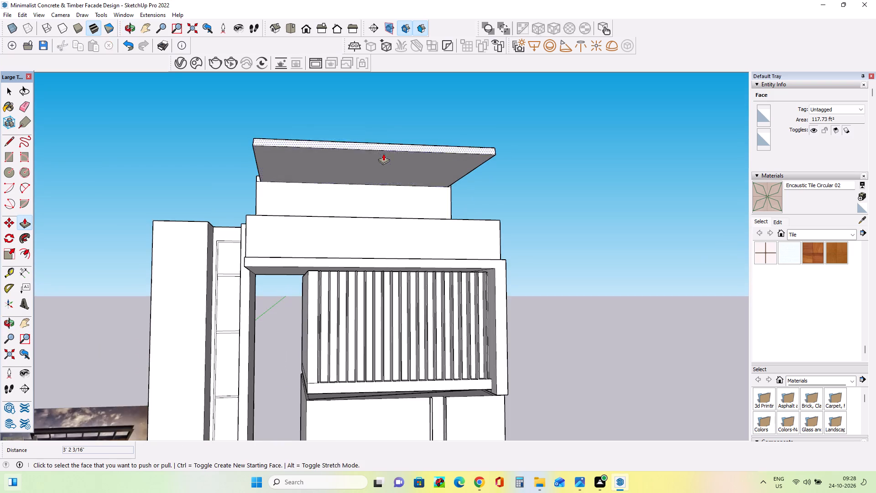
scroll(384, 157, down, 2)
middle_drag(455, 194, 454, 187)
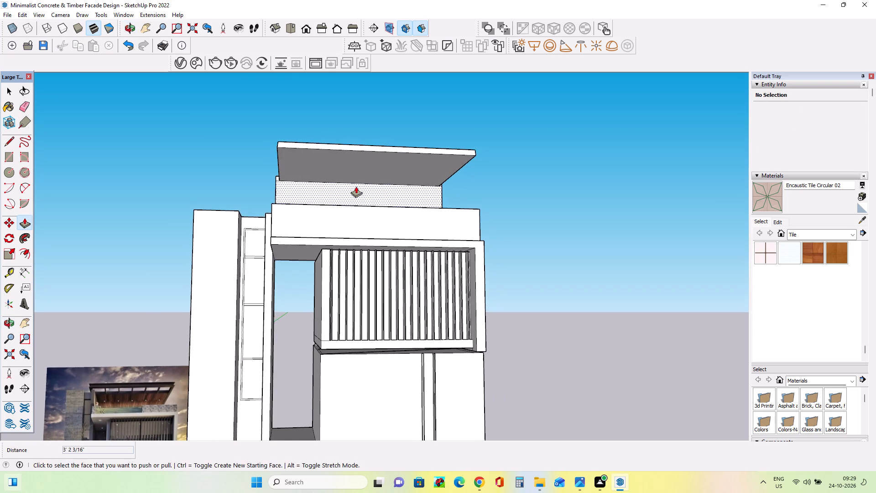
middle_drag(361, 189, 511, 267)
scroll(249, 135, up, 2)
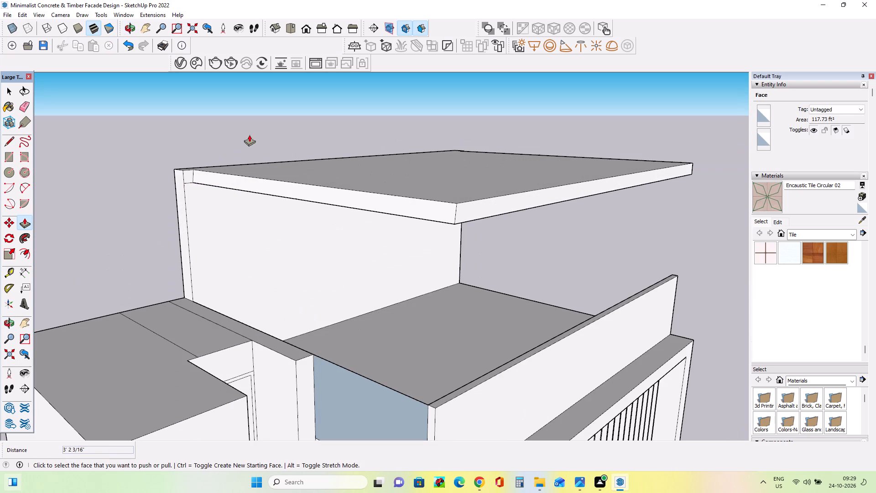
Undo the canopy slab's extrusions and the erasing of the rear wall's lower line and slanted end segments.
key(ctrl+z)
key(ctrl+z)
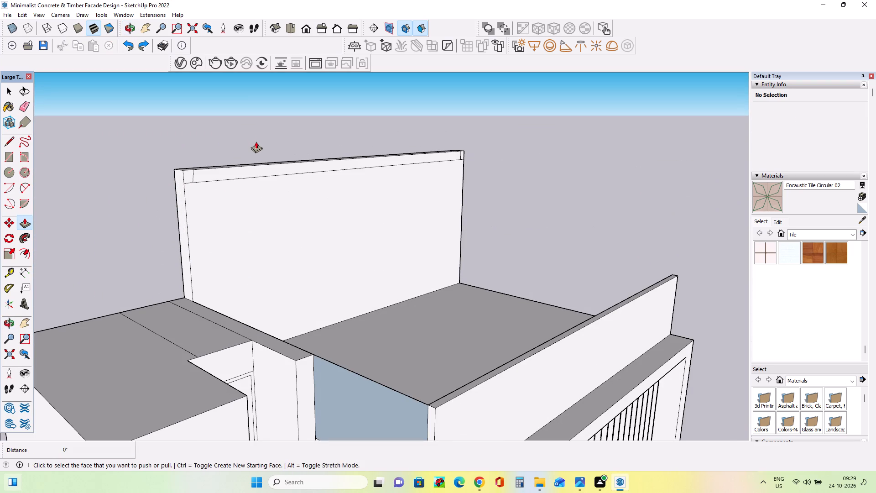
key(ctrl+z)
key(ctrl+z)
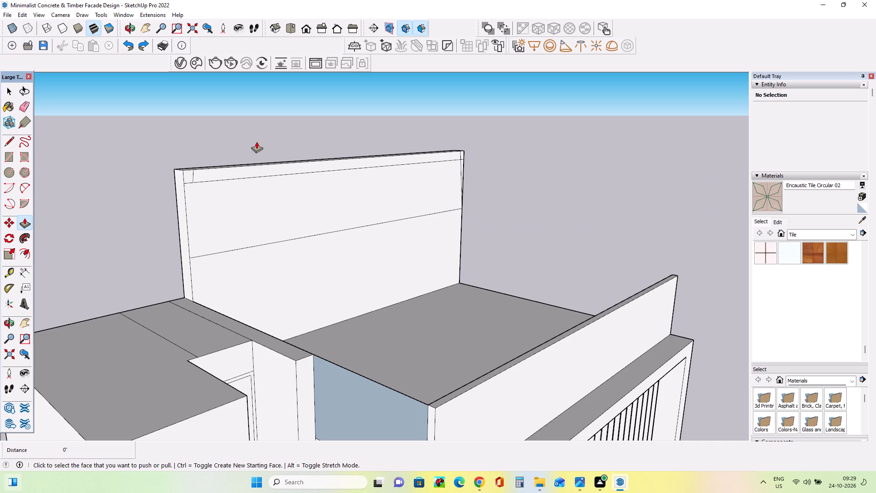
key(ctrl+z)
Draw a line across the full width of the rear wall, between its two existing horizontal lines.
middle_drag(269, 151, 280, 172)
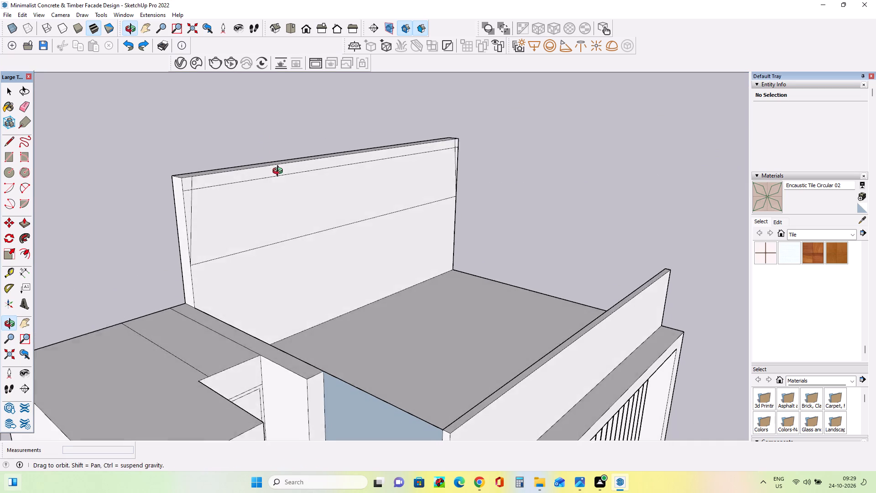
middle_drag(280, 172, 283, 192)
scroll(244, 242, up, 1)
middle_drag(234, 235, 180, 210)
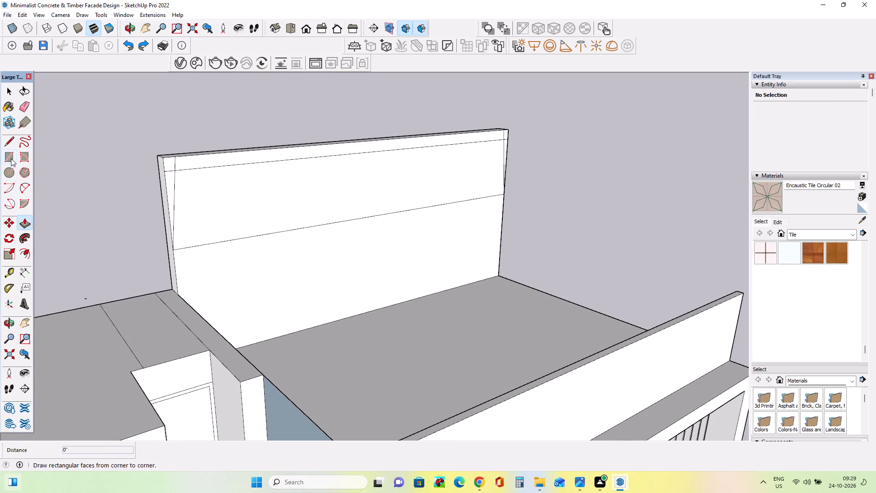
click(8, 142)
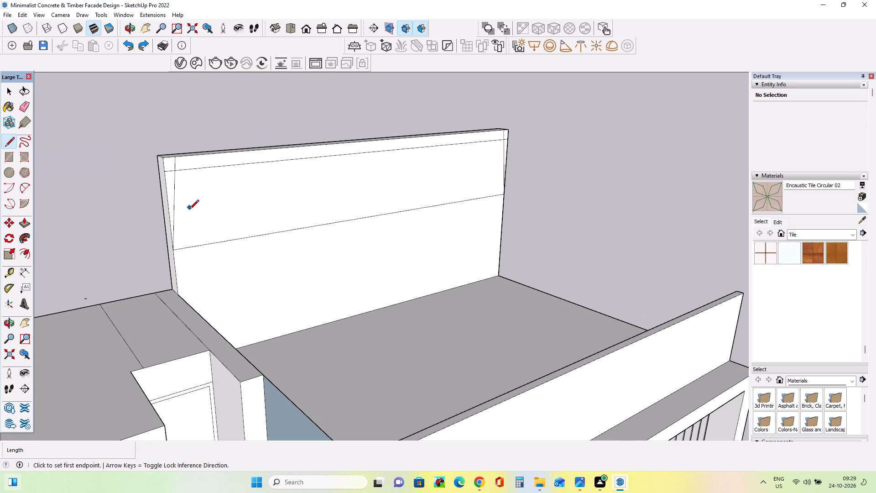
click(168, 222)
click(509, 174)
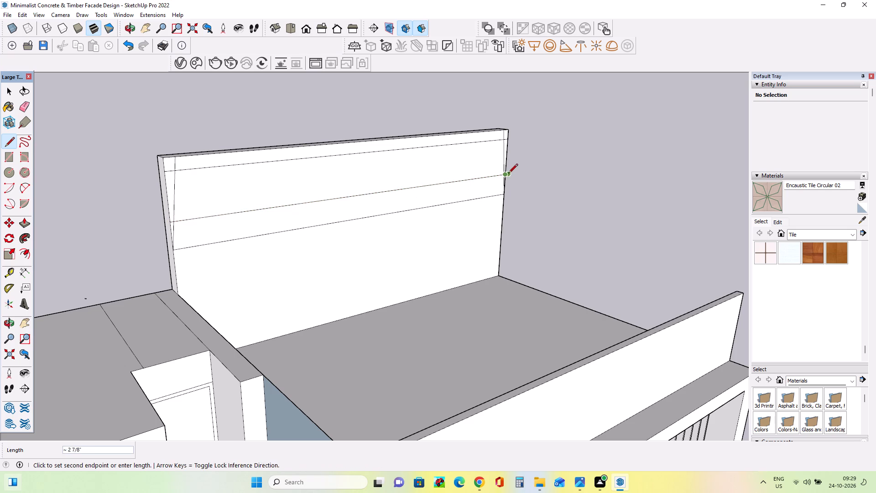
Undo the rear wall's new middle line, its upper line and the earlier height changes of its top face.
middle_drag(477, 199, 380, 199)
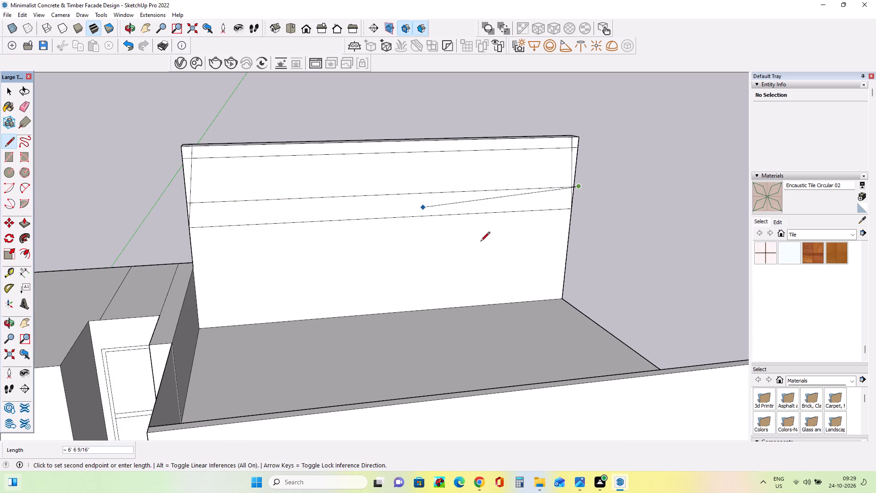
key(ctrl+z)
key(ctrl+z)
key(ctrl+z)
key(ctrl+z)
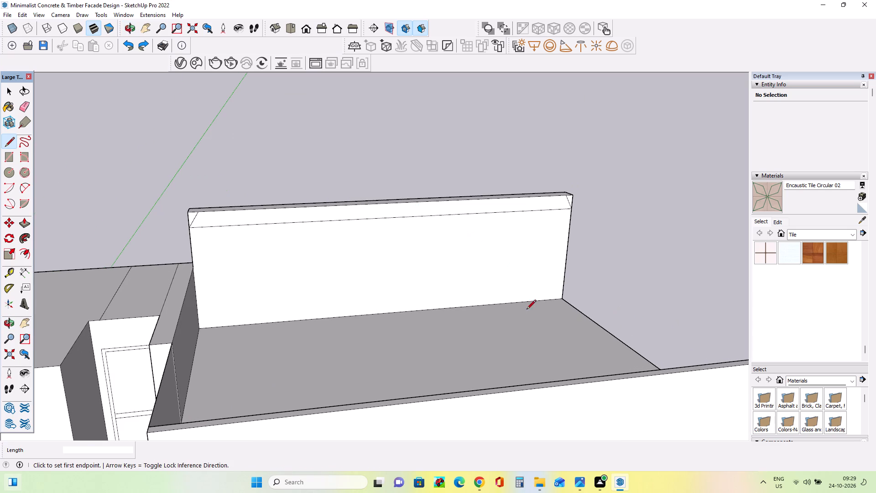
Push/Pull the rear wall's top face up about 10 11/16".
middle_drag(368, 273, 375, 288)
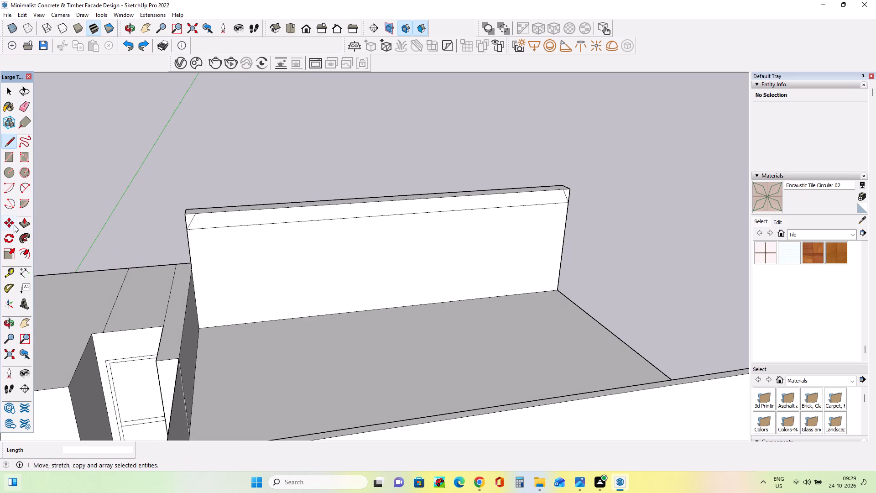
click(21, 221)
drag(285, 205, 287, 184)
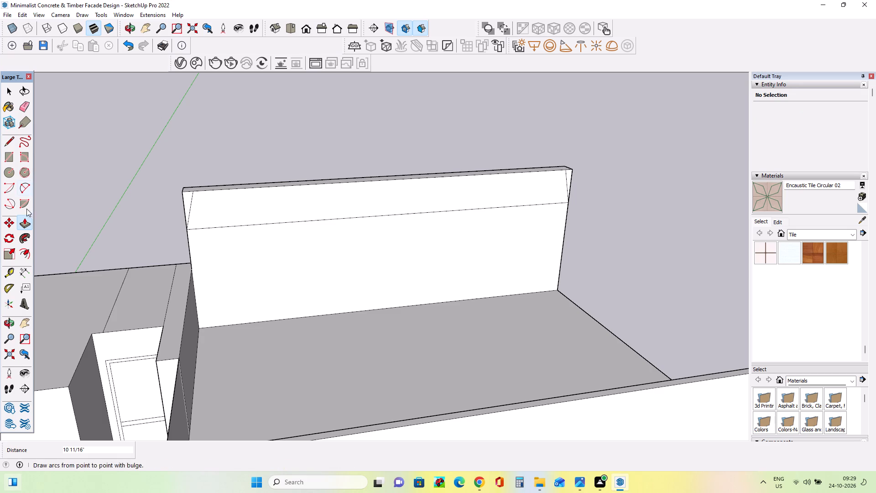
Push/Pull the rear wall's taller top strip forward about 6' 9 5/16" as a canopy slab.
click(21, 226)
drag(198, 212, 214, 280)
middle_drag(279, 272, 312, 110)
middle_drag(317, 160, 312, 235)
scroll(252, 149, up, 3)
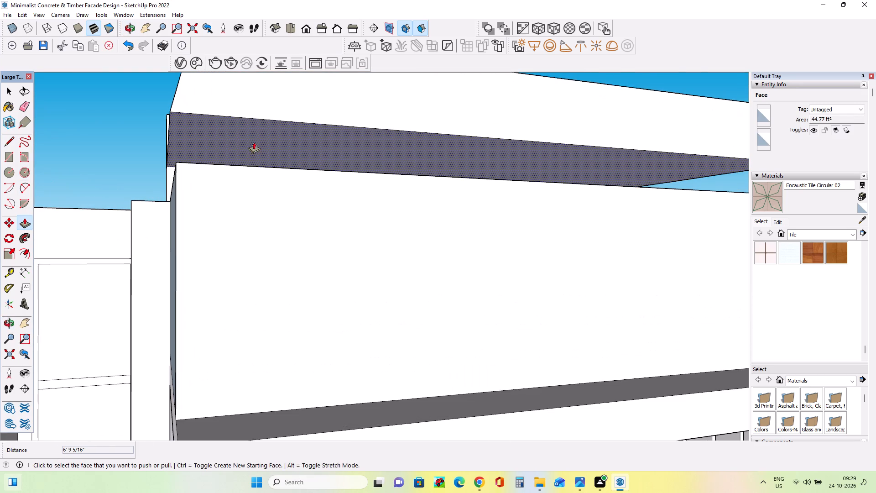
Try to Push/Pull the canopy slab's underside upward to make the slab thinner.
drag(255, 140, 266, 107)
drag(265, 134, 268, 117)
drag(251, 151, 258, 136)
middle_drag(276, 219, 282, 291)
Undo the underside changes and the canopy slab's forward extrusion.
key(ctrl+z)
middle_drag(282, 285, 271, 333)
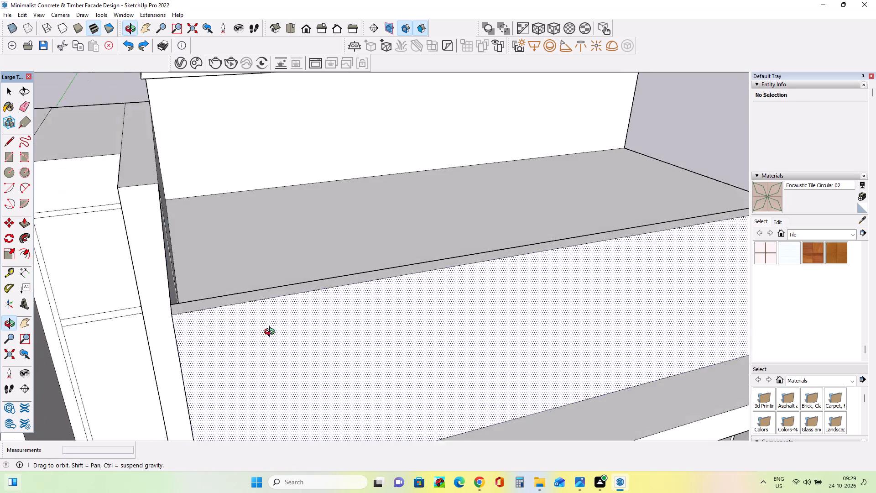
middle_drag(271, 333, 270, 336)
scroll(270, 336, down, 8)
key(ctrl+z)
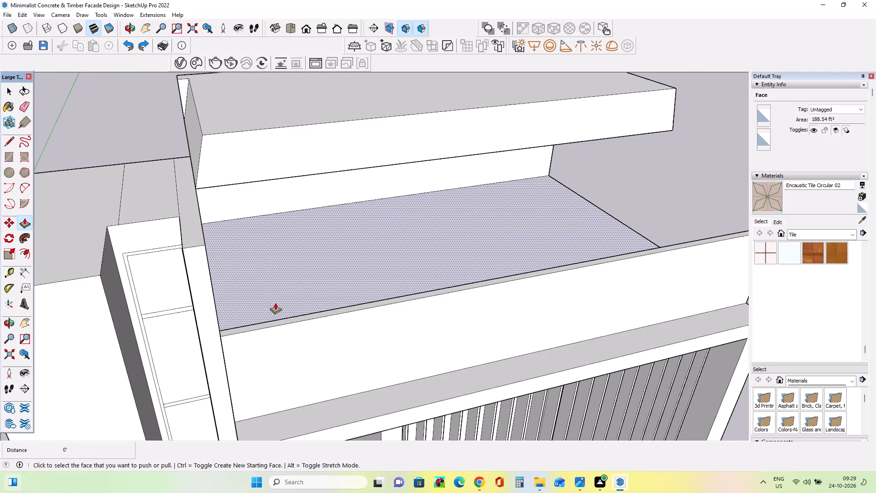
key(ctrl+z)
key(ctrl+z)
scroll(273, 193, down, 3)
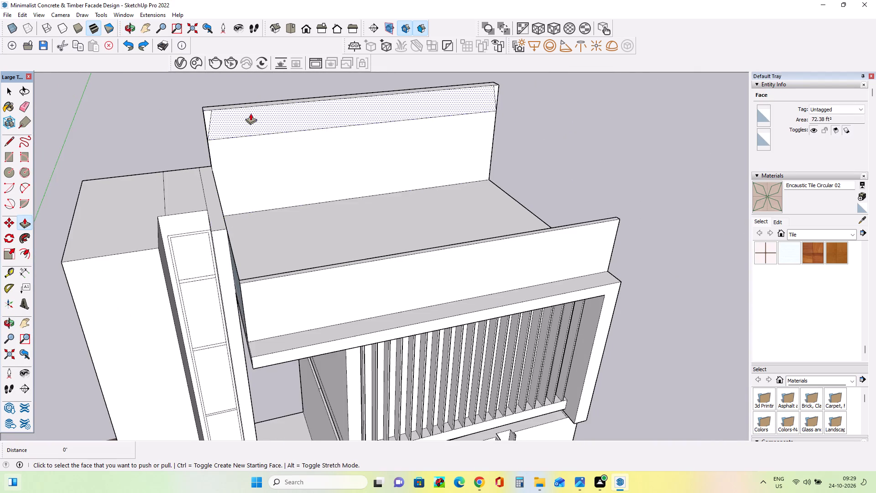
Erase the slanted segments at both ends of the rear wall's top strip and the horizontal line beneath it.
middle_drag(252, 114, 263, 131)
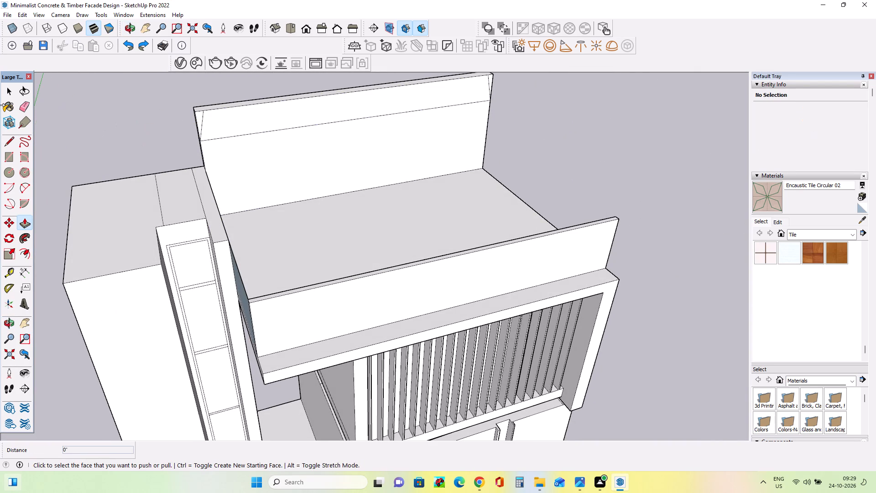
click(29, 107)
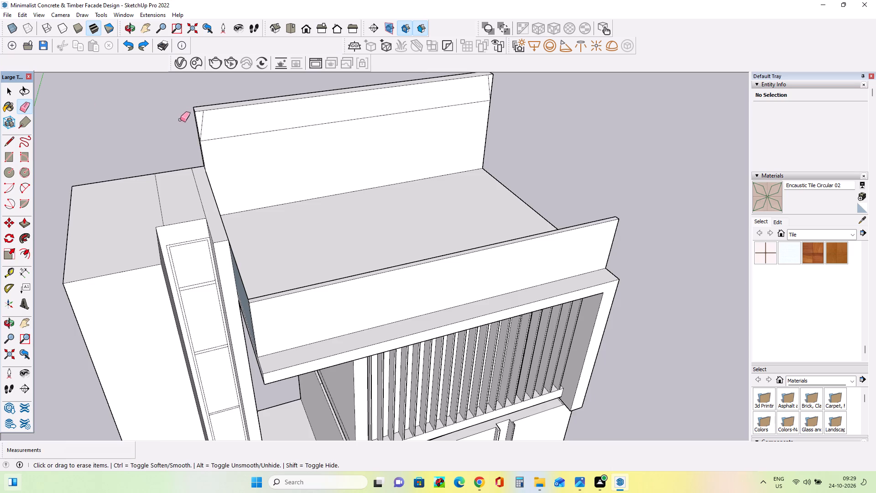
scroll(181, 123, up, 3)
scroll(250, 132, down, 3)
drag(267, 125, 274, 127)
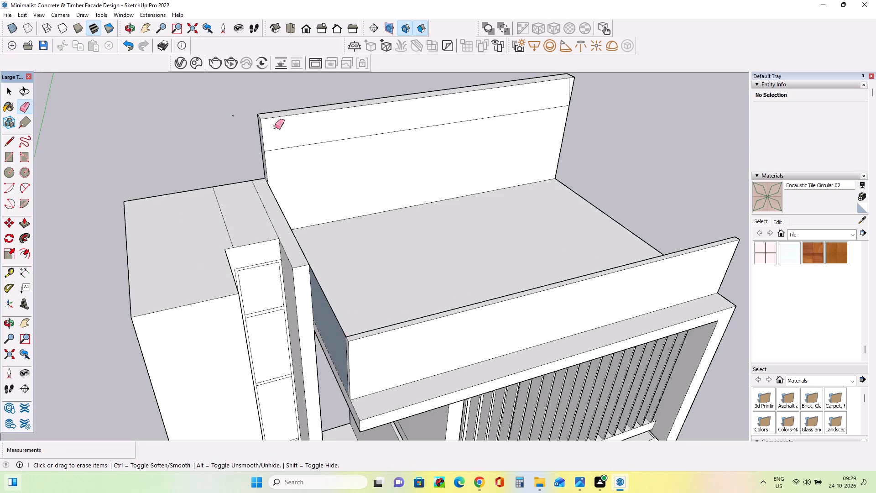
scroll(587, 94, up, 3)
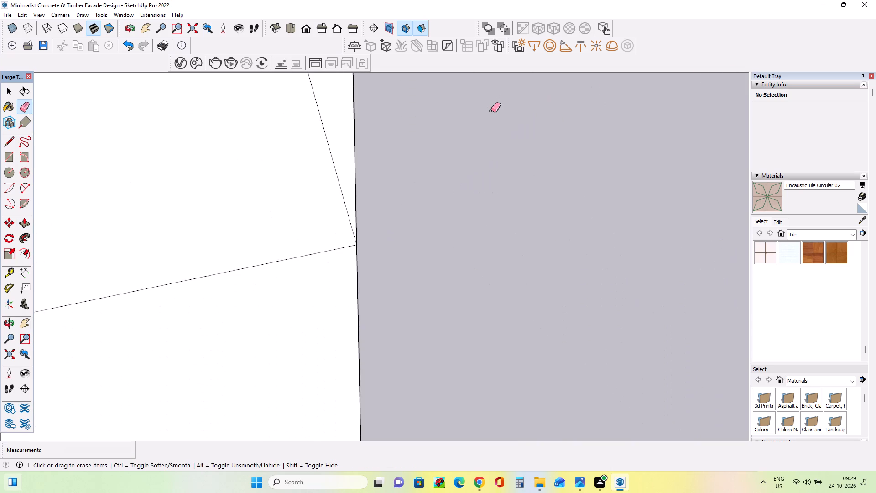
scroll(491, 110, down, 1)
scroll(490, 150, down, 3)
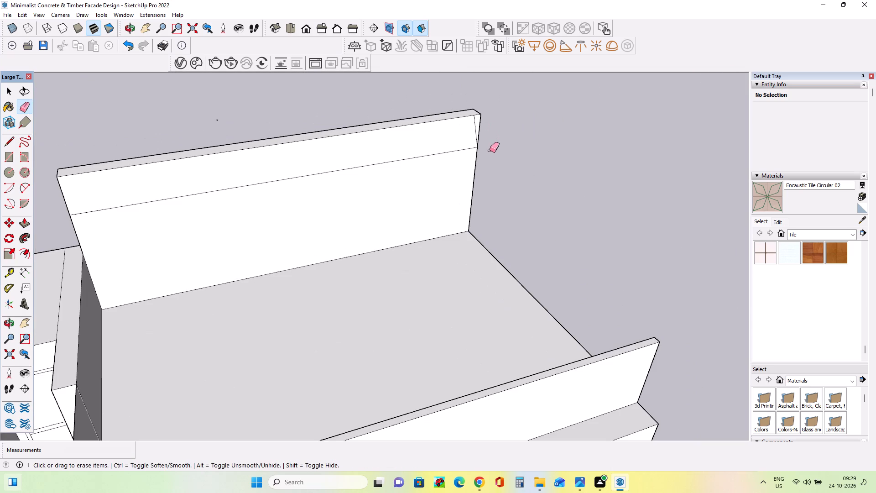
click(476, 132)
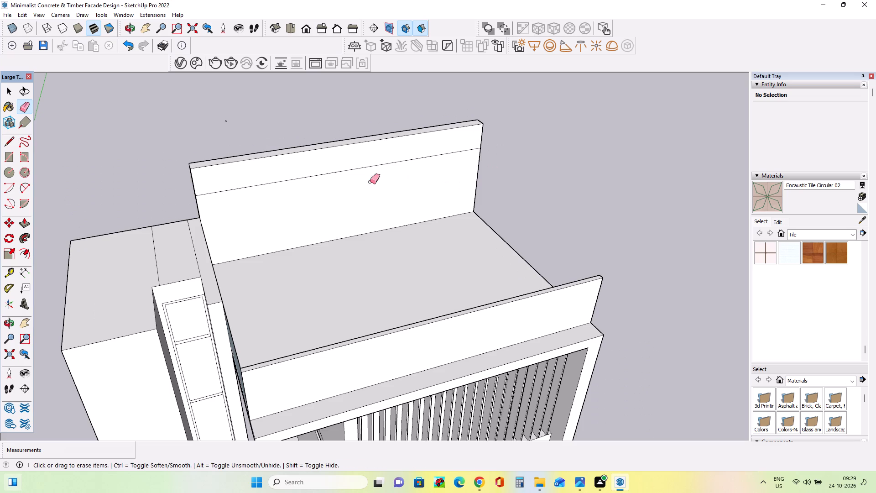
middle_drag(275, 194, 281, 173)
drag(286, 180, 289, 187)
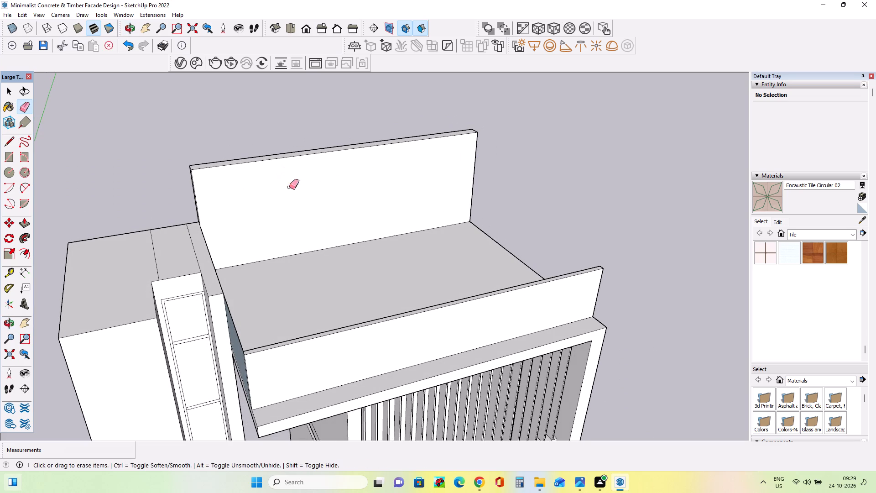
Draw a line across the full width of the rear wall's front face, just below its top edge.
click(5, 147)
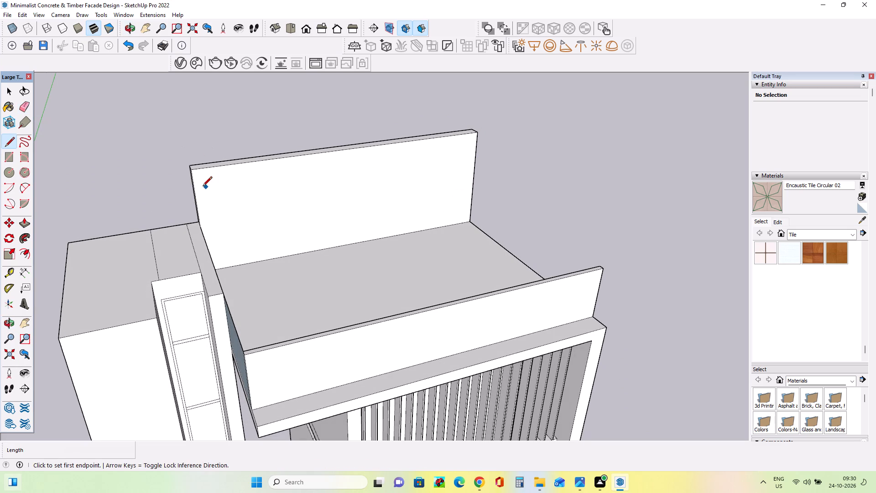
click(193, 182)
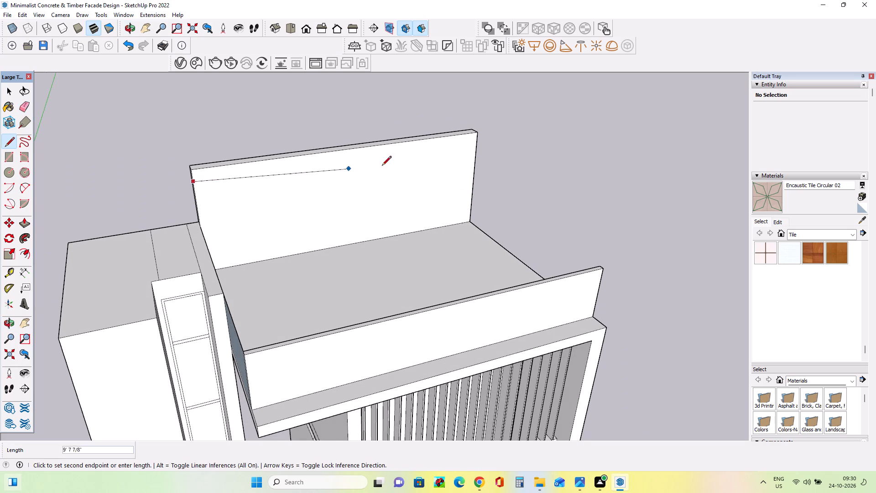
click(482, 143)
Erase the overshoot of the new horizontal line beyond the rear wall's right end.
middle_drag(469, 186, 440, 165)
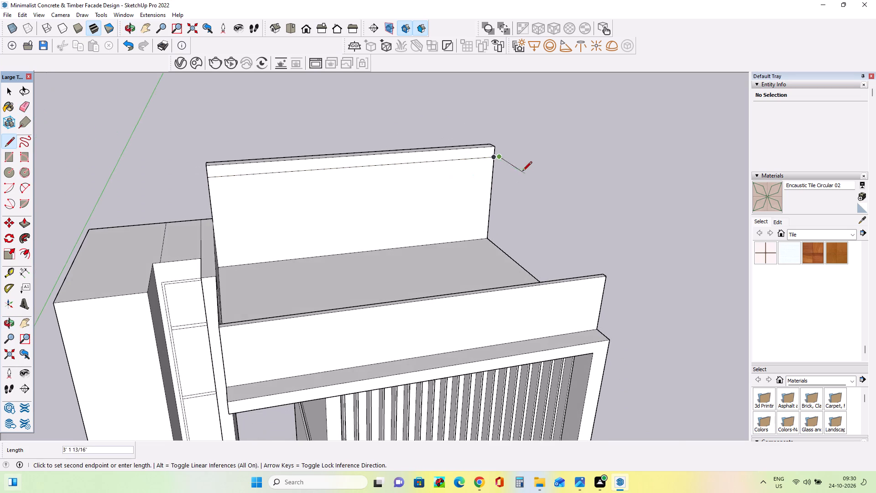
scroll(522, 172, up, 2)
middle_click(512, 178)
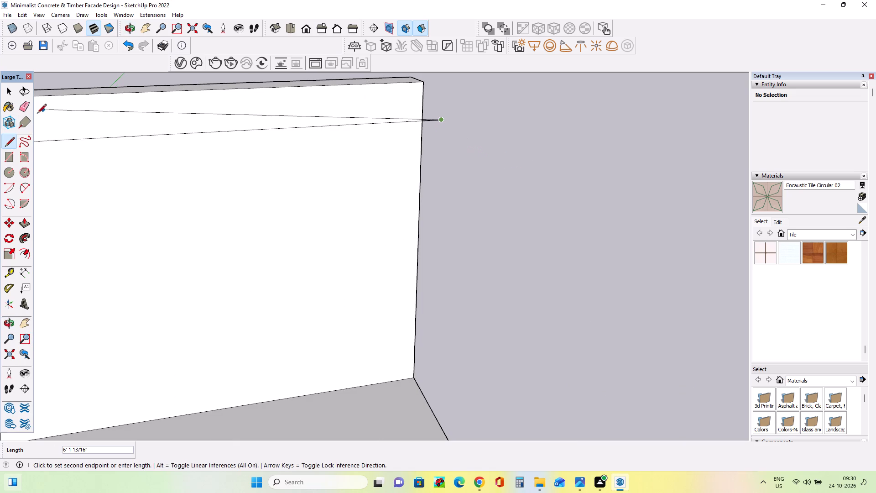
click(26, 109)
drag(430, 110, 431, 116)
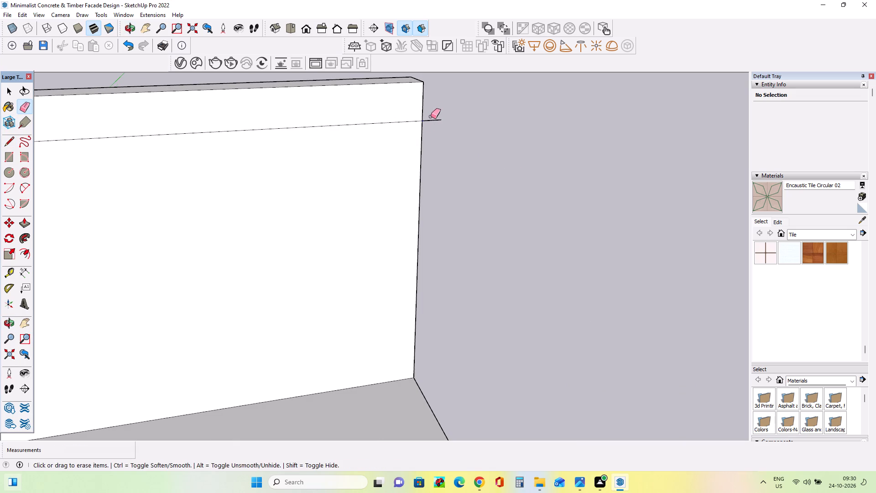
drag(431, 116, 436, 123)
Draw a slanted line about 10 3/4" long from the horizontal line's left end to the rear wall's top edge.
scroll(437, 168, down, 3)
scroll(436, 168, up, 1)
middle_drag(128, 199, 129, 188)
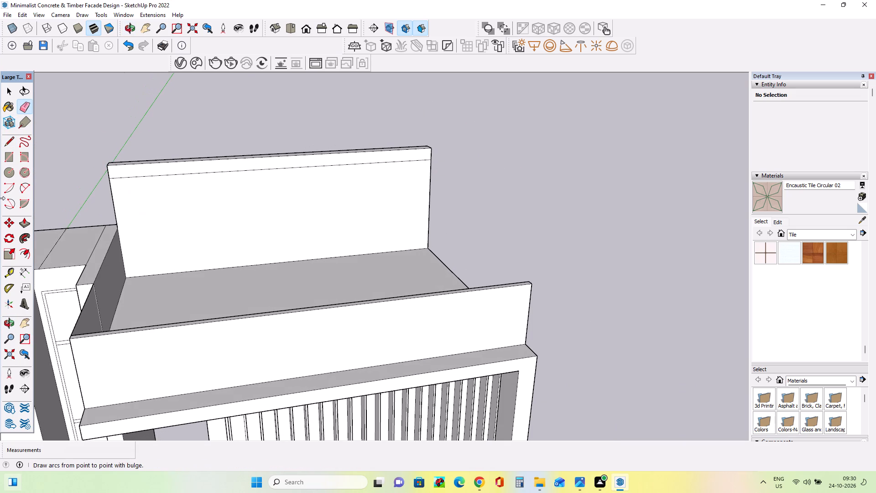
click(8, 144)
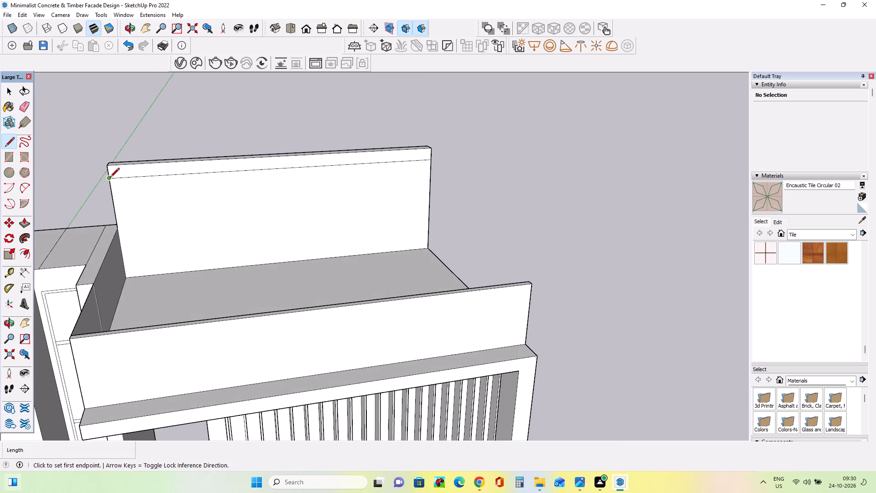
click(110, 178)
click(121, 168)
Draw a slanted line about 11 1/4" long from the horizontal line's right end to the rear wall's top edge.
click(430, 158)
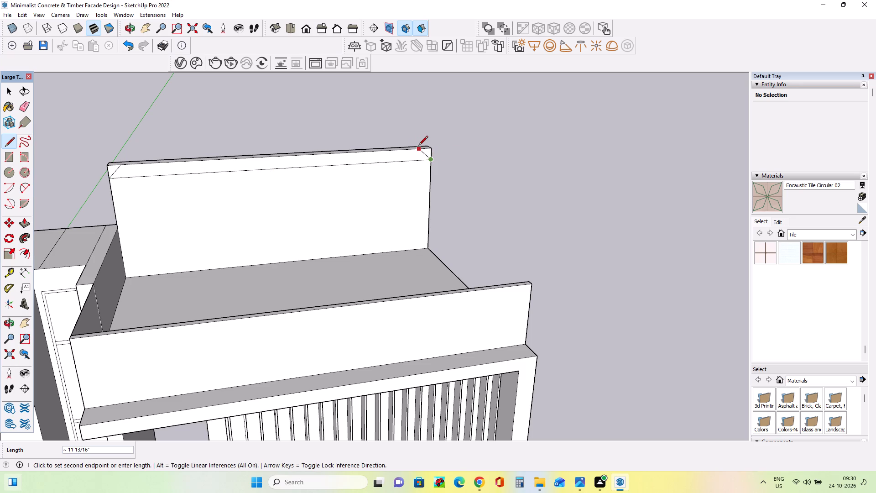
scroll(418, 160, up, 3)
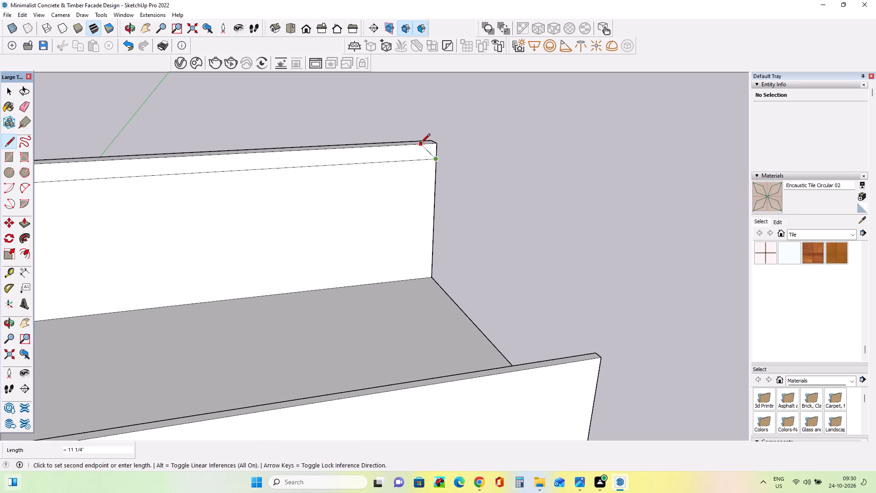
click(421, 144)
Push/Pull the strip between the two slanted lines forward about 12' 3/4" to form the terrace canopy slab.
scroll(435, 163, down, 7)
middle_drag(425, 196, 388, 203)
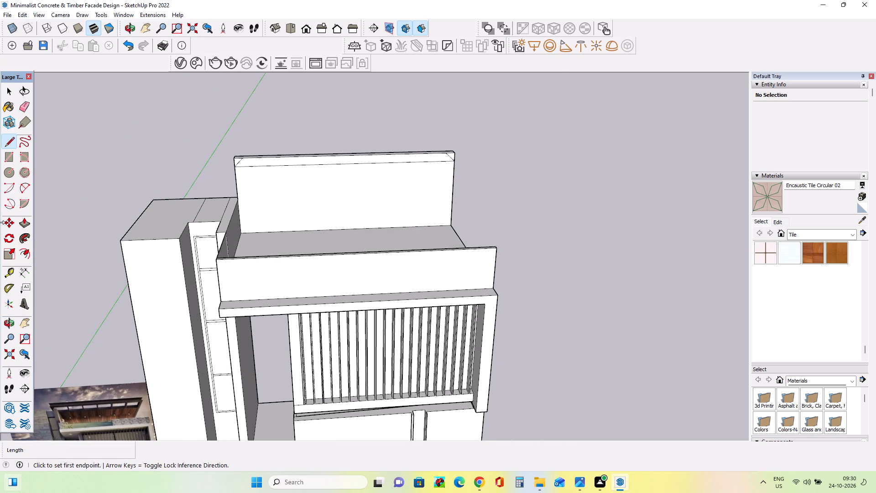
click(26, 222)
drag(296, 164, 298, 216)
Examine the canopy slab from several angles and compare its shape with the reference image's roof.
middle_drag(240, 257, 250, 167)
scroll(250, 167, down, 3)
middle_drag(252, 168, 310, 236)
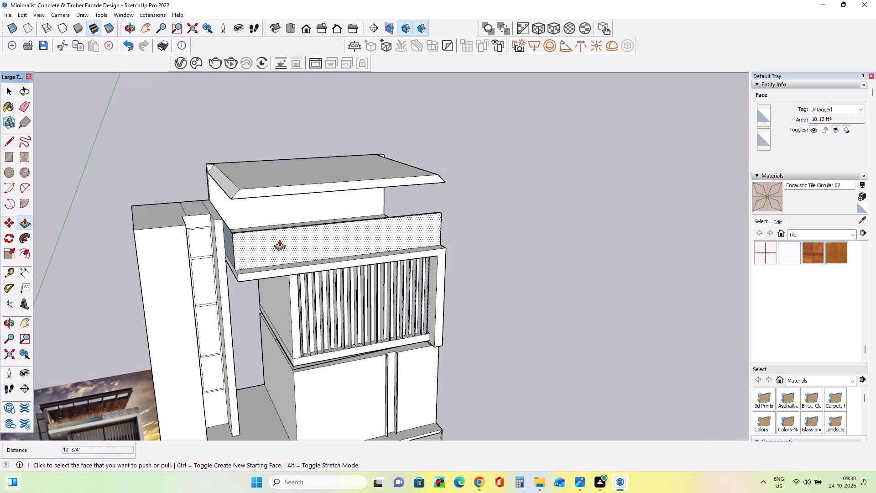
middle_drag(279, 239, 271, 258)
scroll(263, 260, down, 4)
middle_drag(282, 253, 250, 251)
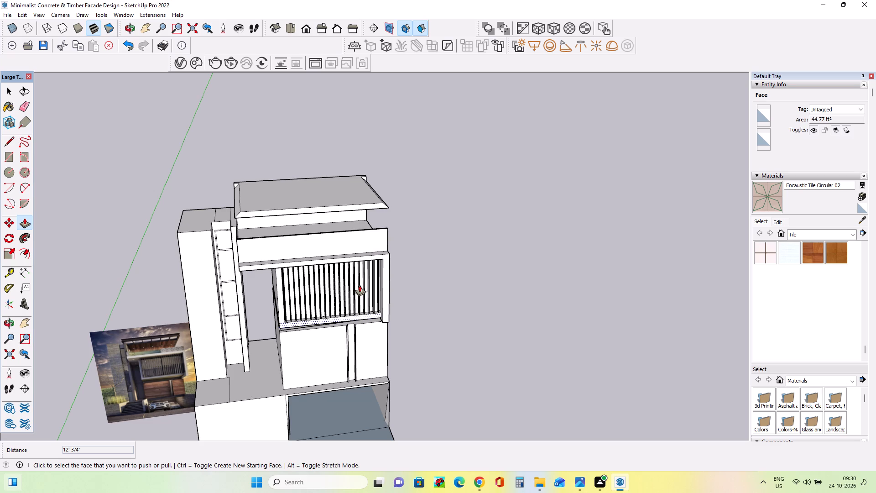
scroll(342, 246, down, 4)
scroll(235, 301, up, 4)
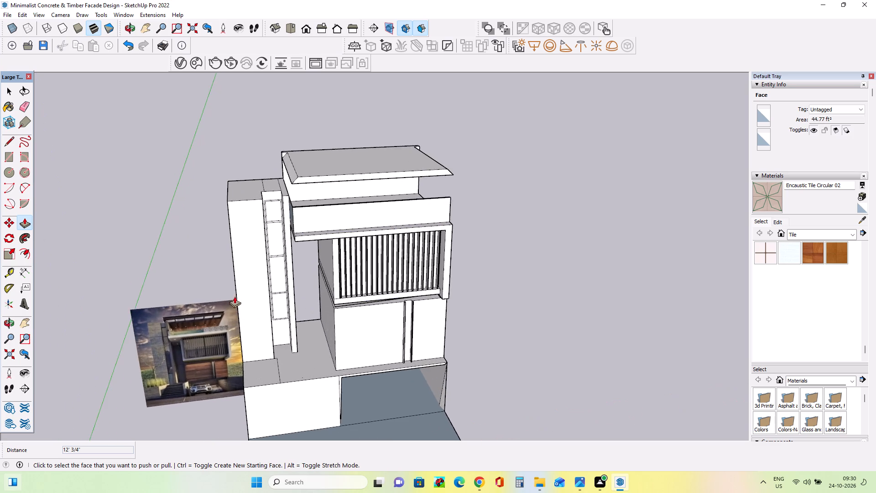
scroll(296, 254, up, 1)
middle_drag(292, 241, 261, 201)
scroll(261, 201, up, 1)
scroll(323, 223, up, 3)
scroll(323, 222, down, 2)
middle_click(323, 222)
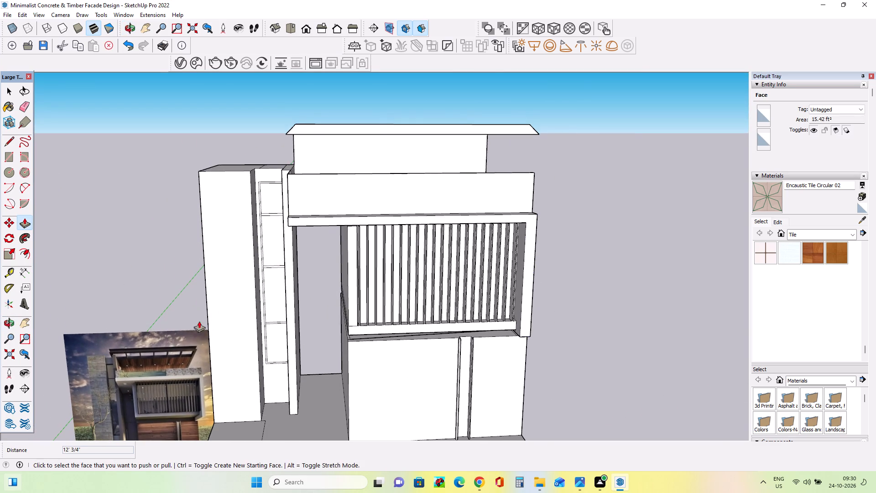
scroll(153, 350, up, 11)
scroll(152, 357, down, 3)
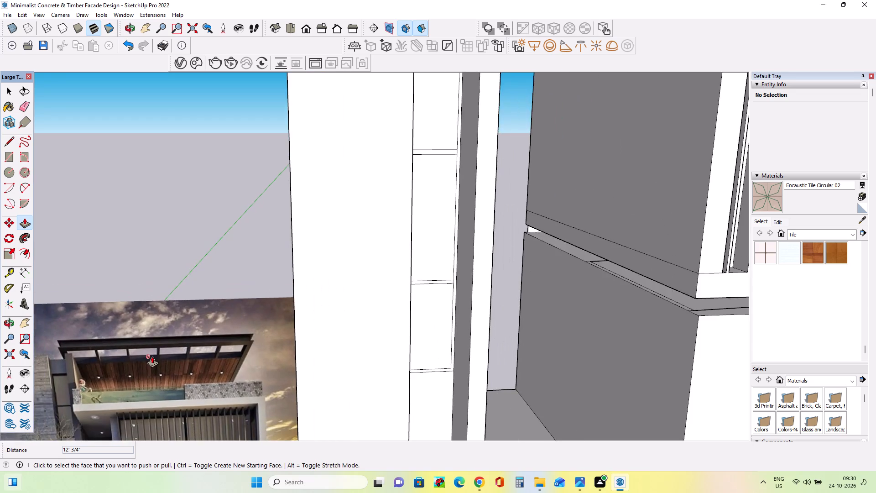
scroll(152, 356, down, 9)
middle_drag(254, 331, 185, 351)
middle_drag(111, 345, 188, 273)
scroll(111, 345, down, 1)
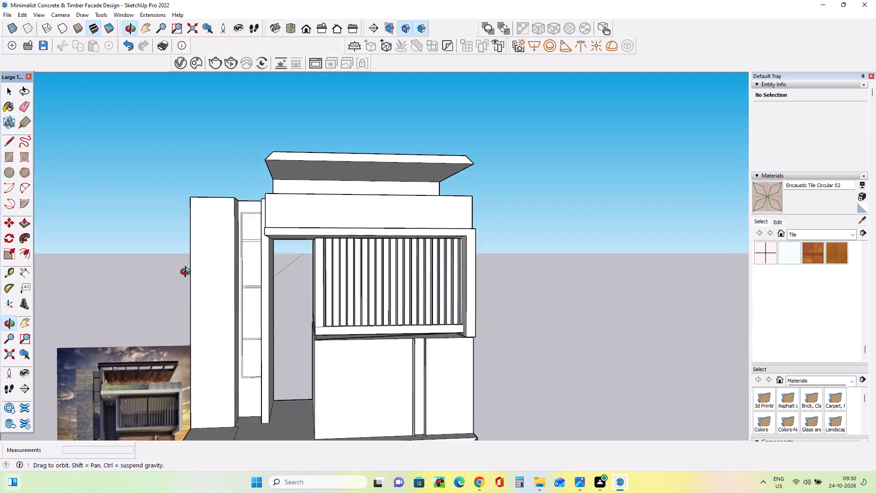
middle_drag(188, 273, 188, 225)
scroll(291, 226, down, 3)
middle_drag(301, 237, 334, 320)
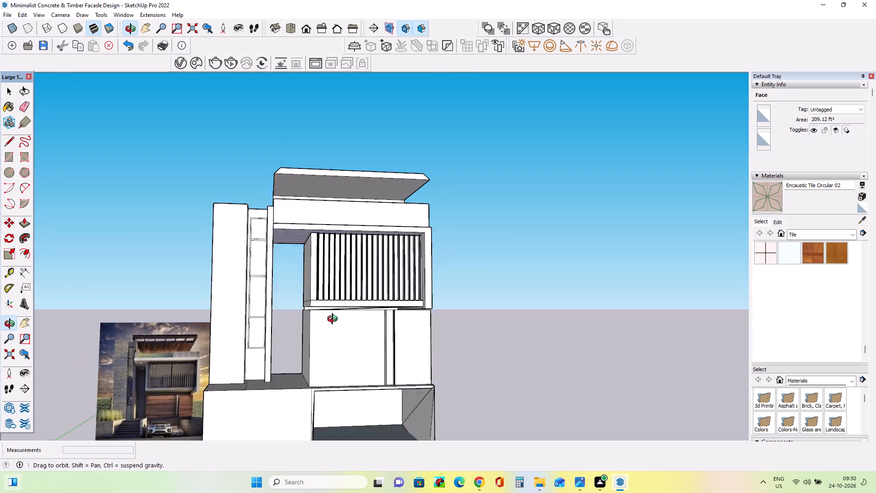
Push/Pull the triangular corner at the rear wall's left end 12' 3/4" forward, flush with the canopy's front edge.
middle_drag(334, 320, 367, 444)
scroll(244, 241, up, 4)
middle_drag(290, 236, 298, 246)
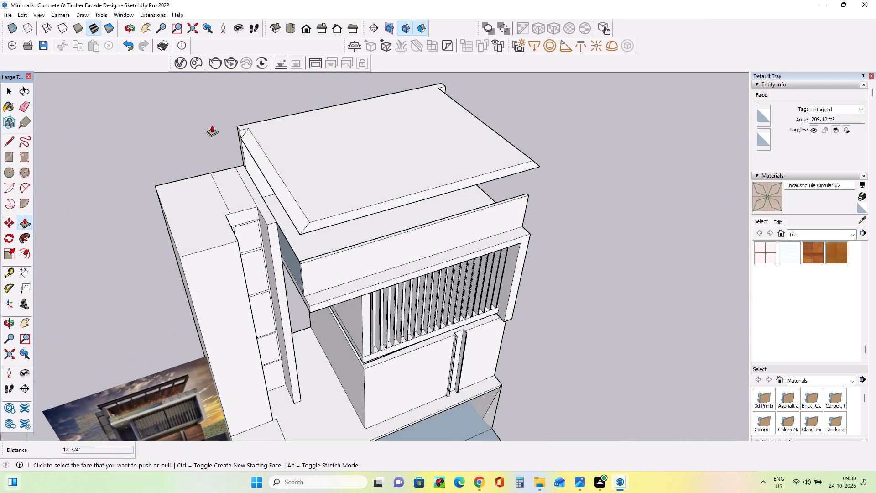
drag(242, 132, 311, 228)
Push/Pull the triangular corner at the rear wall's right end 12' 3/4" forward, flush with the canopy's front edge.
middle_drag(332, 235, 204, 173)
scroll(417, 150, up, 1)
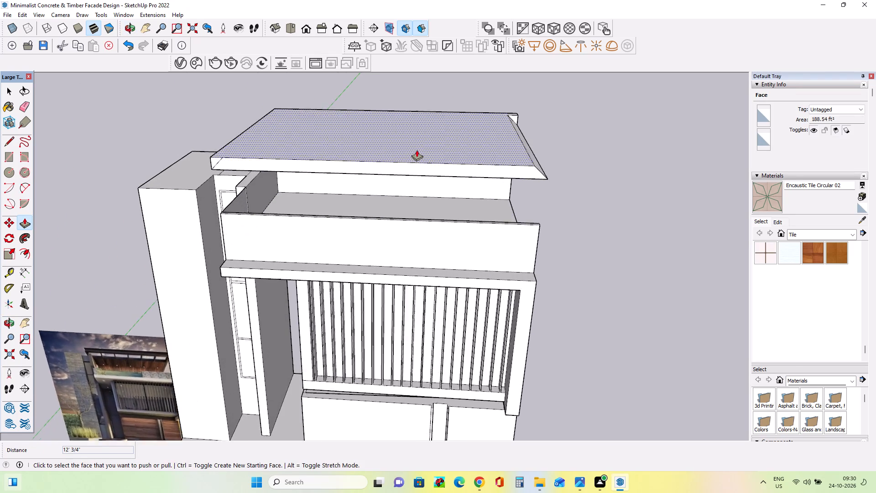
scroll(417, 150, up, 2)
middle_drag(457, 171, 292, 194)
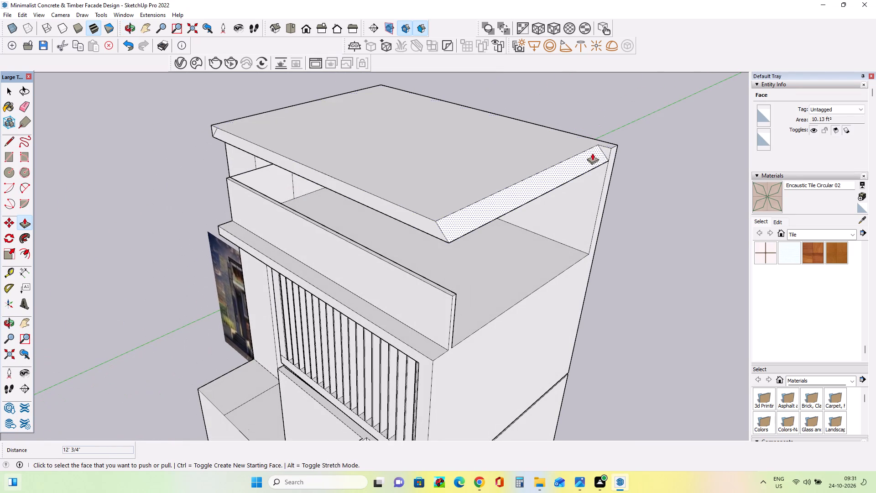
drag(604, 150, 428, 241)
Erase the diagonal line at the left end of the canopy's front face.
middle_drag(413, 246, 540, 199)
scroll(541, 199, down, 3)
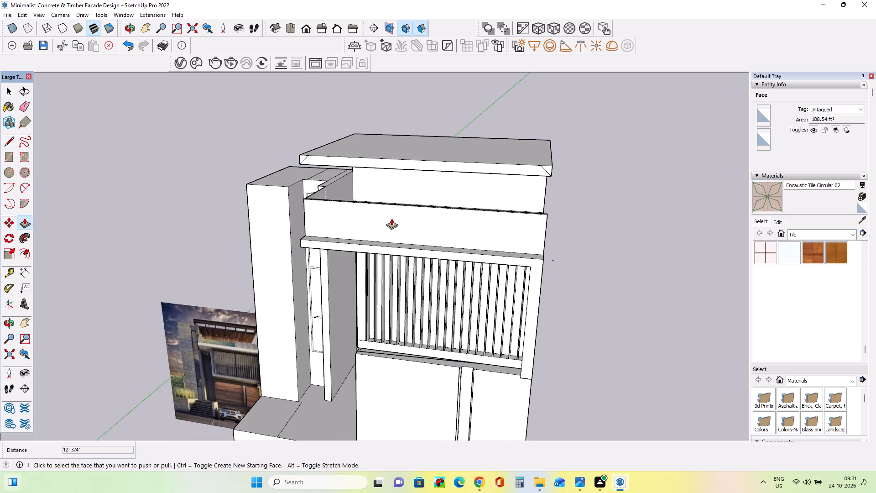
middle_drag(394, 214, 453, 154)
middle_drag(461, 178, 506, 205)
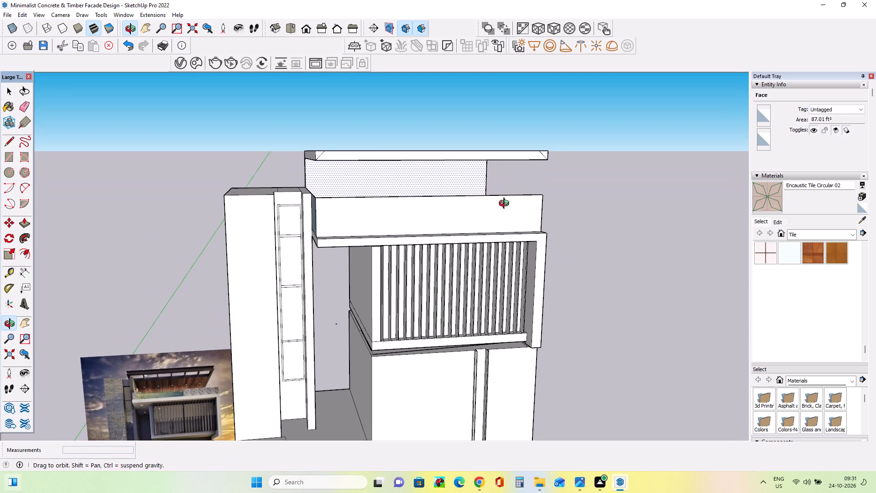
middle_drag(506, 205, 506, 211)
middle_drag(408, 217, 439, 247)
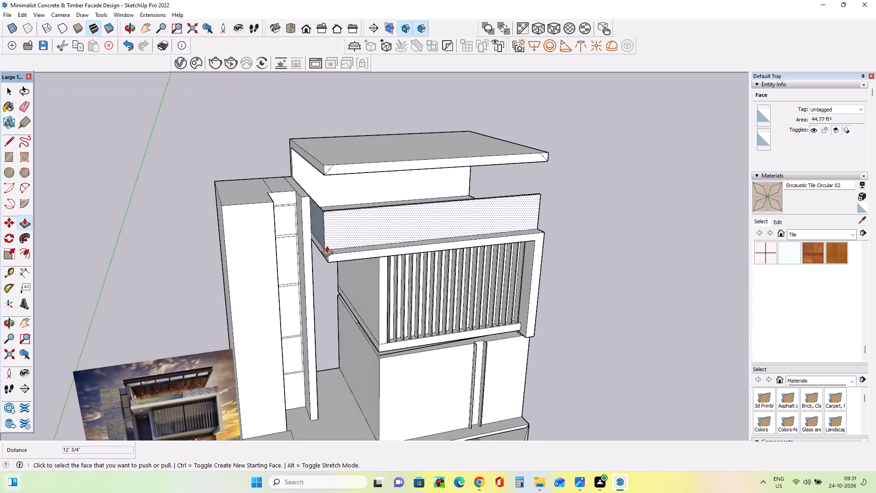
scroll(314, 193, up, 4)
middle_drag(355, 205, 349, 190)
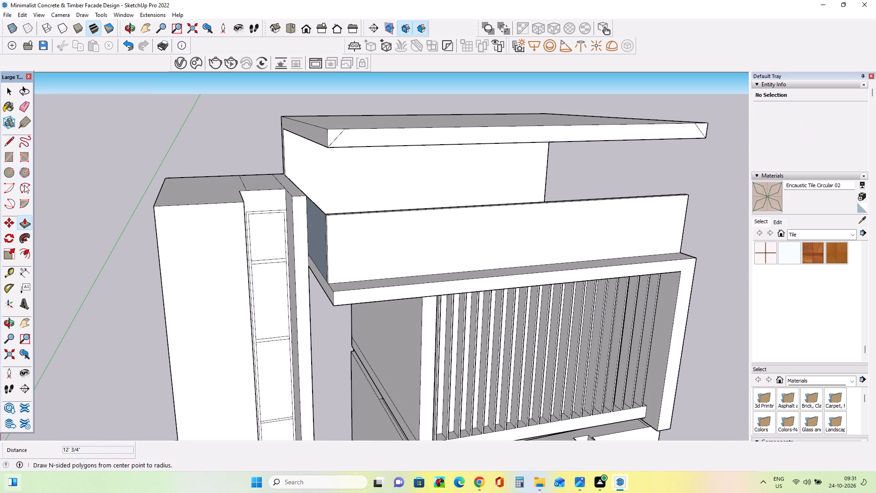
click(23, 106)
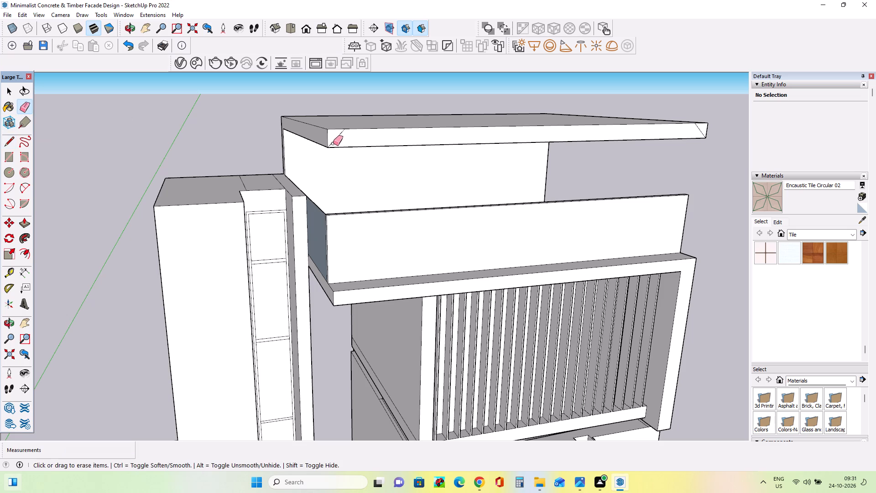
drag(335, 137, 340, 139)
Compare the canopy and overall house massing with the reference image, checking the roof details and the whole facade.
middle_drag(271, 173, 275, 182)
scroll(274, 181, down, 3)
middle_drag(285, 178, 363, 158)
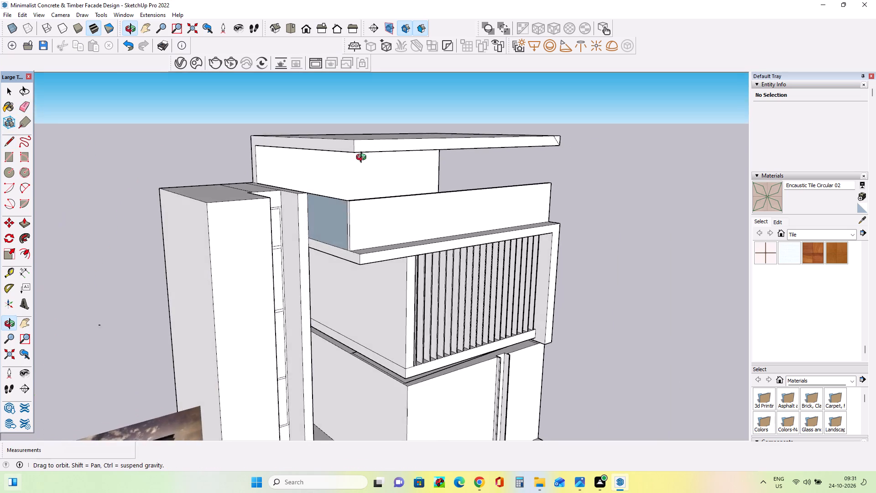
middle_drag(363, 158, 373, 163)
scroll(366, 164, down, 3)
middle_drag(499, 234, 392, 183)
scroll(165, 365, up, 13)
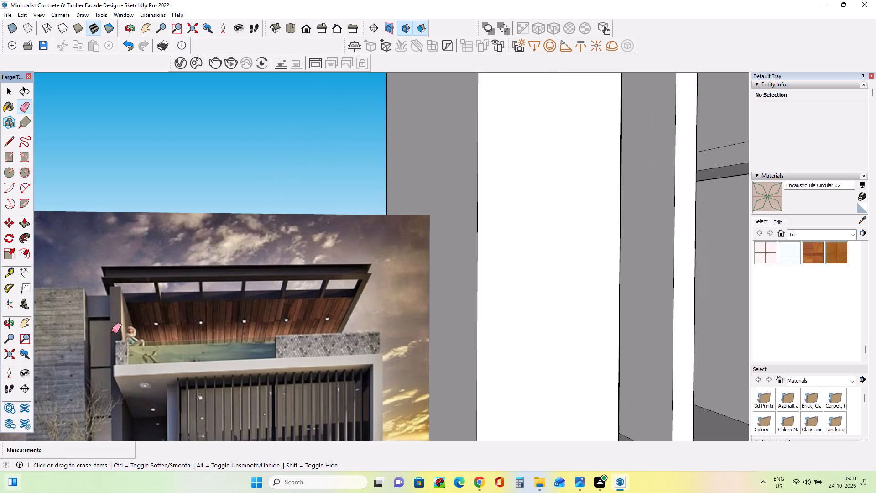
scroll(106, 327, down, 2)
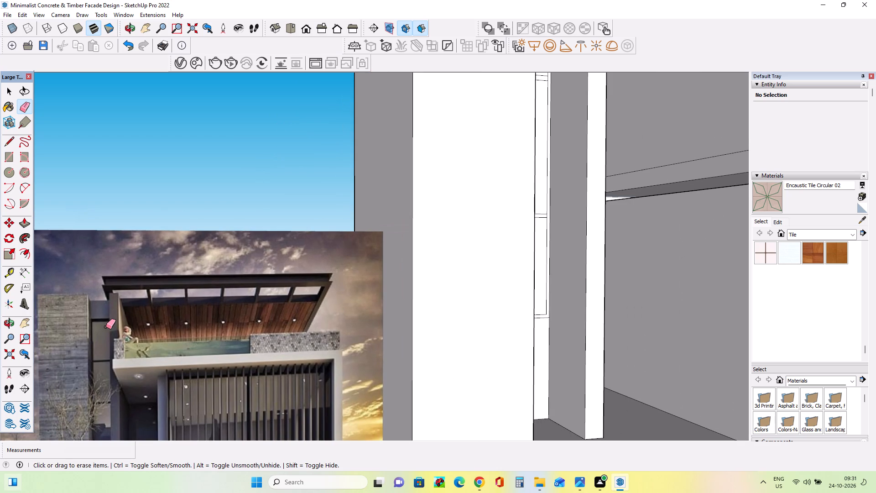
scroll(114, 353, down, 4)
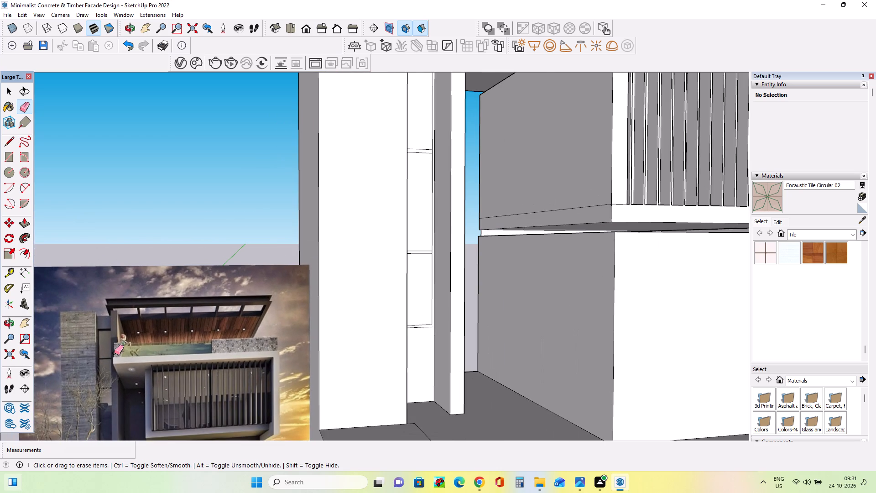
scroll(114, 349, down, 9)
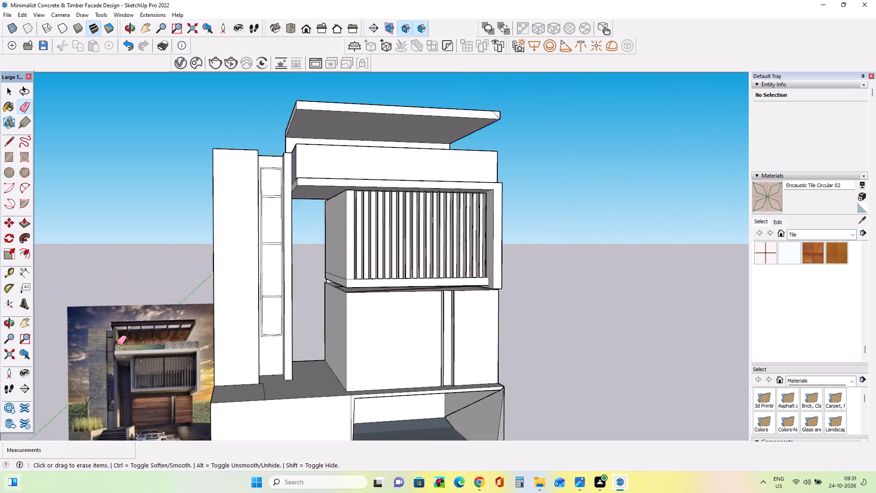
scroll(117, 343, down, 5)
middle_drag(189, 336, 193, 354)
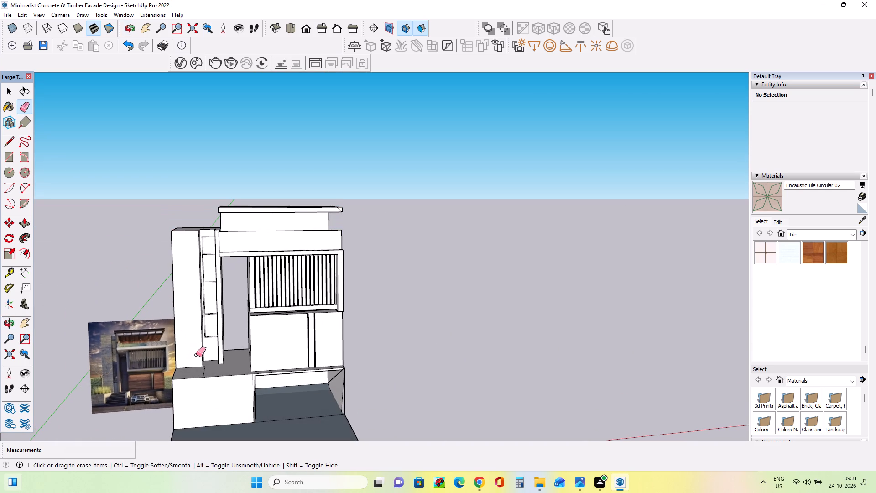
scroll(196, 355, down, 5)
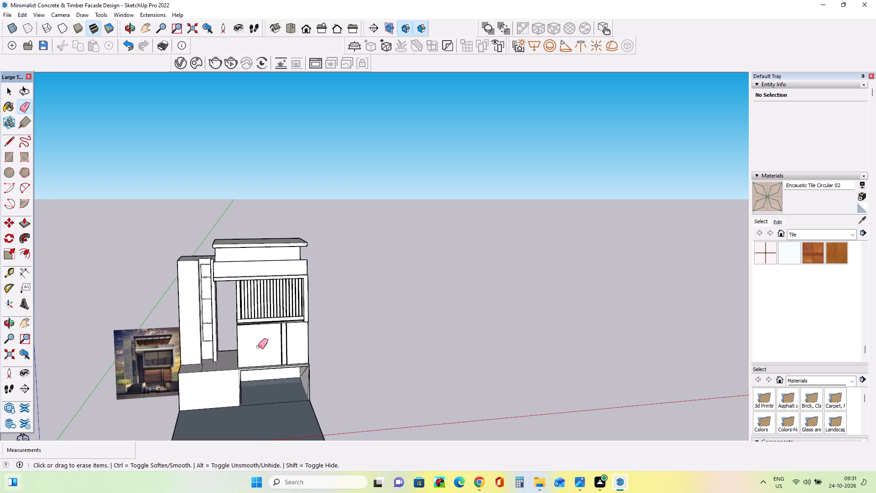
scroll(266, 341, down, 4)
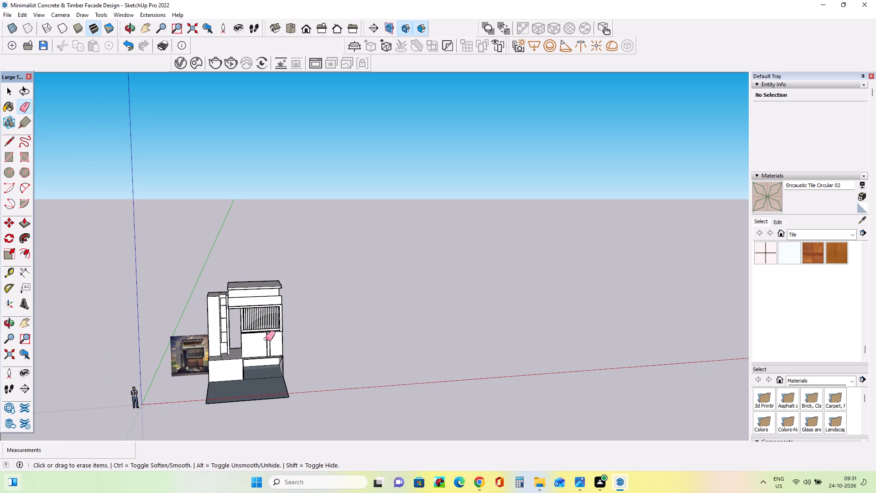
scroll(271, 331, down, 4)
scroll(240, 393, up, 5)
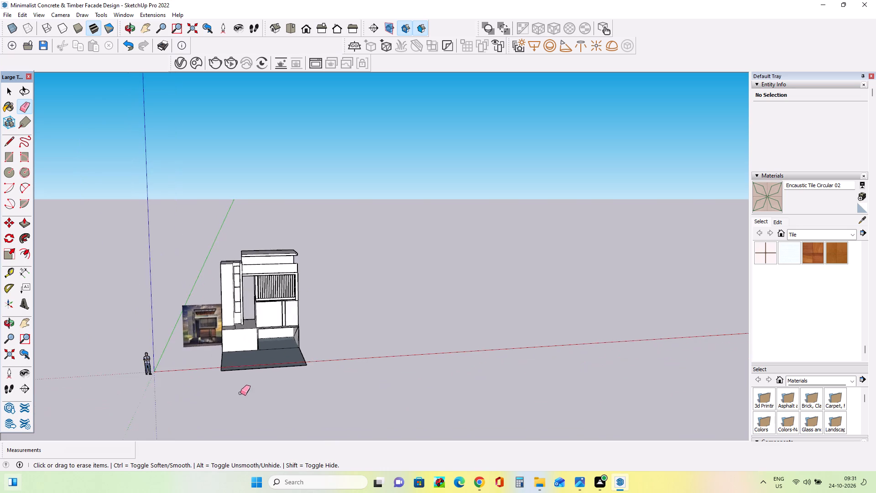
scroll(233, 367, up, 3)
scroll(233, 364, down, 1)
scroll(233, 364, up, 6)
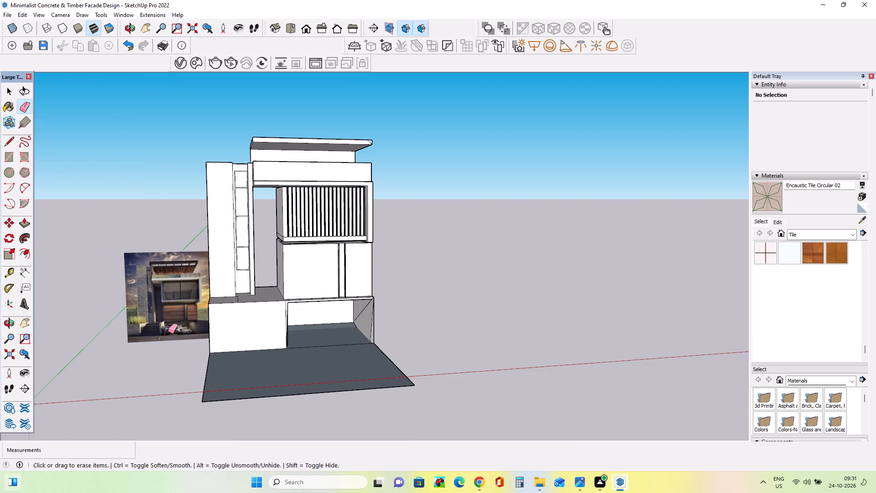
scroll(168, 331, down, 4)
scroll(317, 321, up, 5)
middle_drag(343, 325, 340, 332)
scroll(346, 336, down, 5)
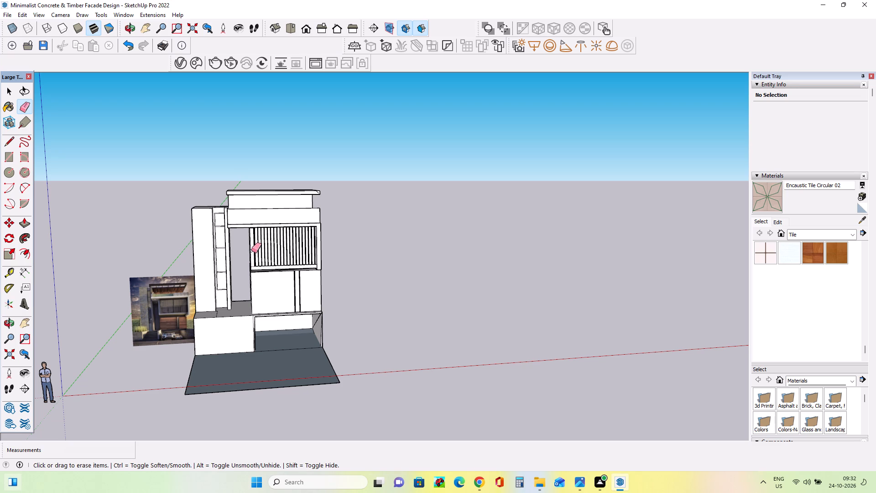
scroll(245, 239, up, 3)
scroll(256, 243, down, 4)
middle_drag(332, 281, 333, 289)
scroll(333, 289, down, 3)
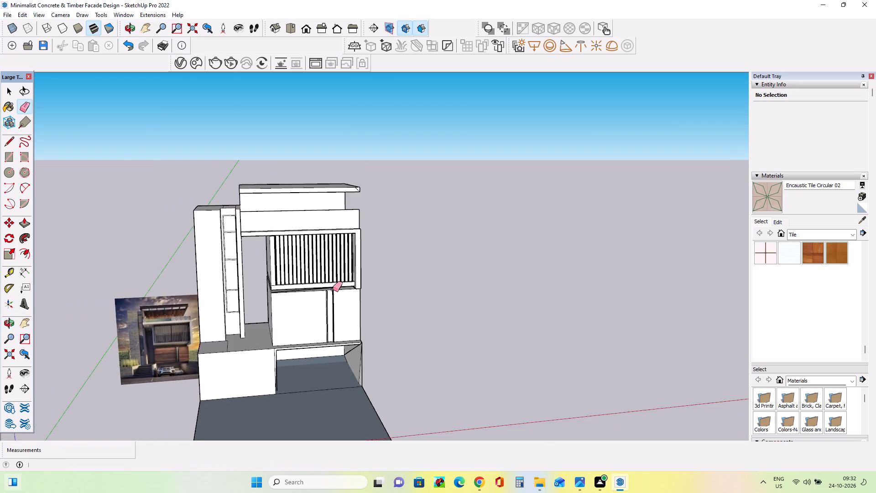
scroll(333, 289, down, 4)
Draw a rectangle about 29' 1 1/4" by 30' 9" on the ground, in the open area to the right of the house.
middle_drag(398, 307, 400, 326)
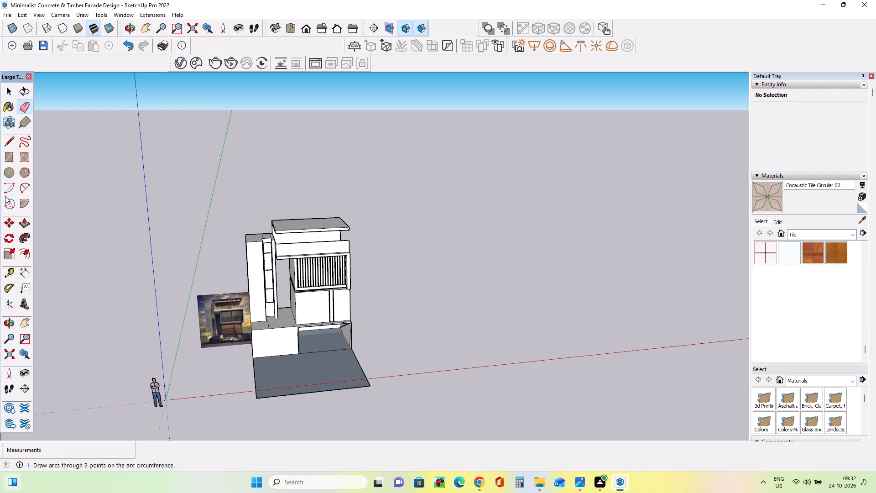
click(9, 157)
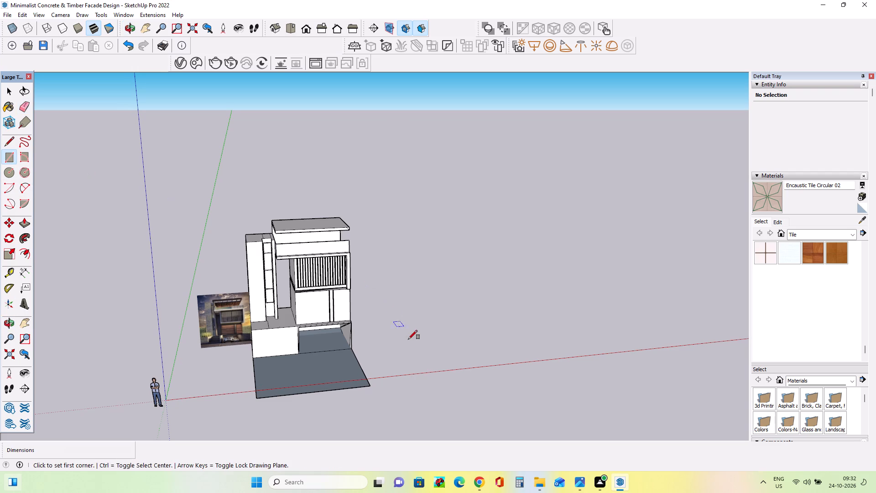
click(415, 343)
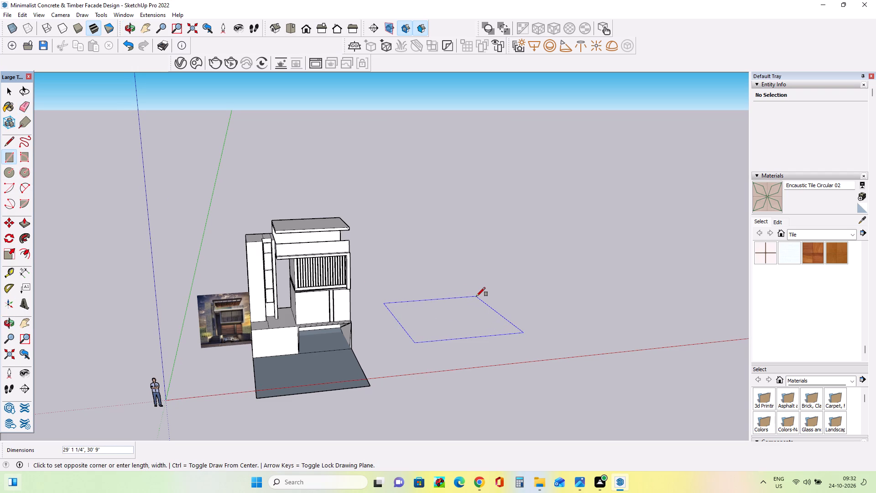
click(476, 296)
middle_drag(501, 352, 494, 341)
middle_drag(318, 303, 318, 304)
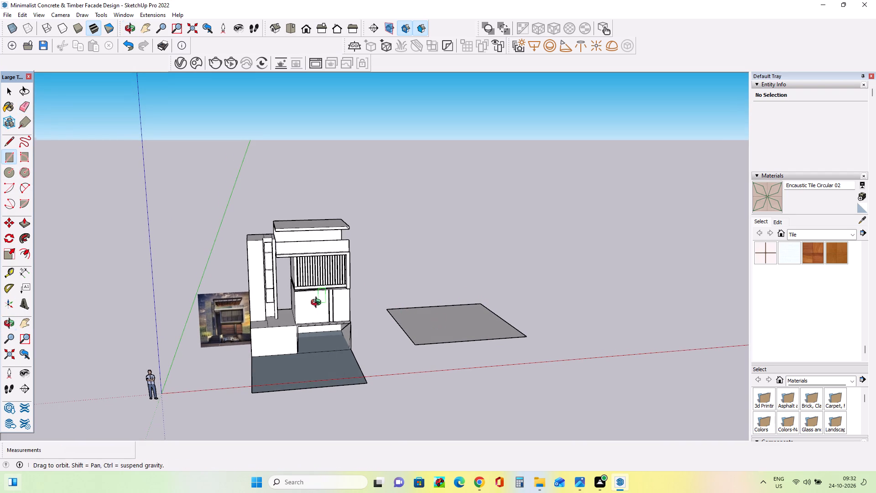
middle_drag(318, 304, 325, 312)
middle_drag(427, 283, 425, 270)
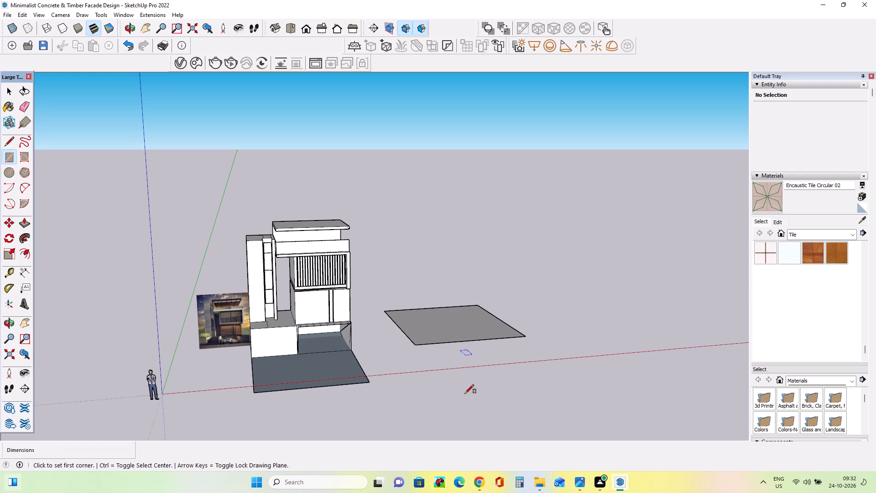
Undo the rectangle drawn on the ground beside the house.
key(ctrl+z)
Select the canopy slab's front face with its bounding edges and the upper edge of the slab's left end.
middle_drag(338, 294, 456, 294)
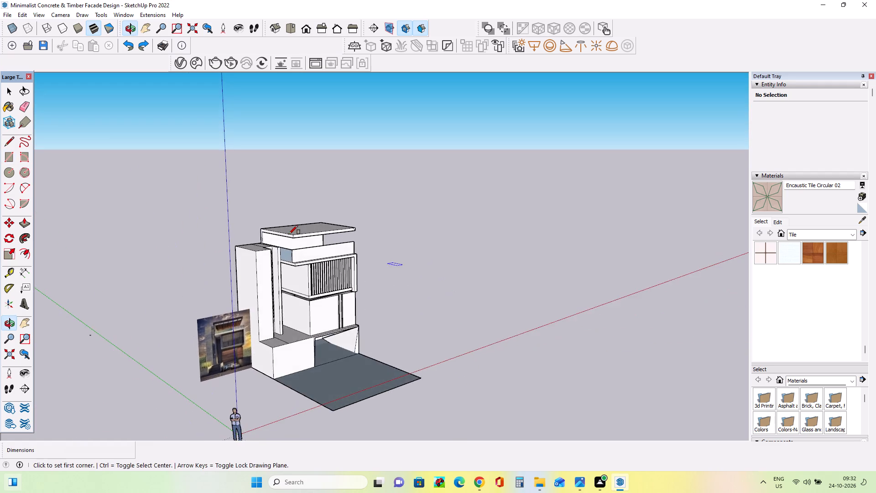
scroll(282, 229, up, 11)
middle_drag(287, 246, 285, 242)
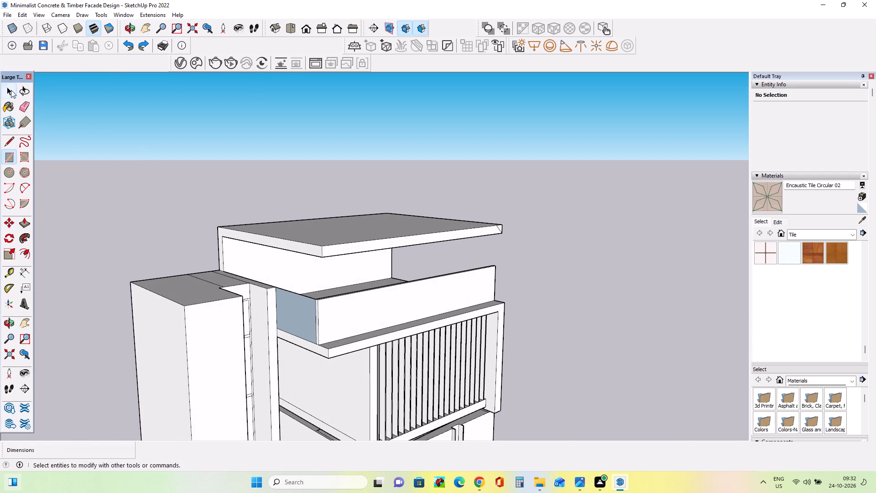
click(11, 90)
ctrl+drag(344, 240, 328, 253)
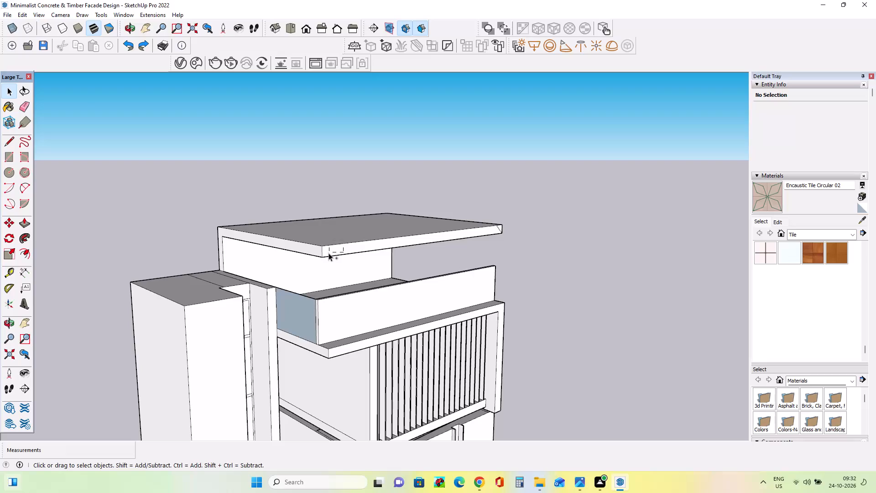
ctrl+drag(328, 253, 328, 258)
ctrl+scroll(299, 259, up, 4)
ctrl+middle_drag(299, 259, 326, 223)
ctrl+click(315, 224)
ctrl+click(329, 203)
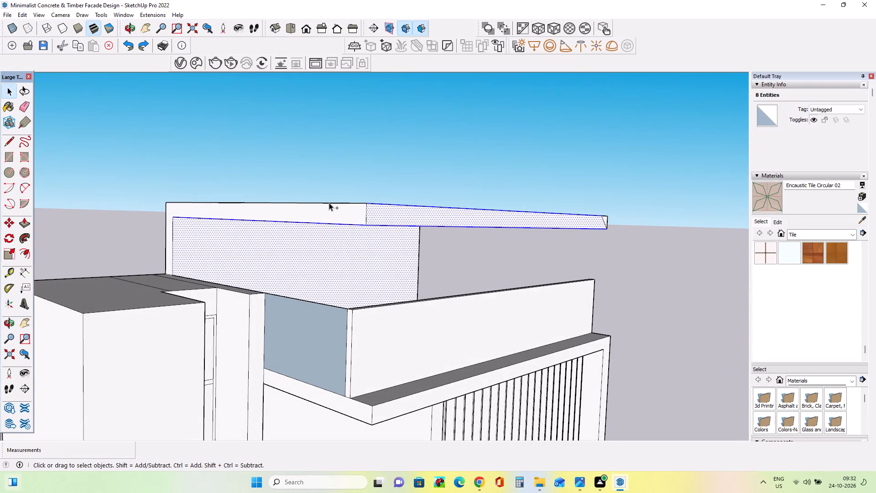
Add the canopy's top face and the remaining edges at the front face's right end to the selection.
ctrl+middle_drag(339, 260, 248, 252)
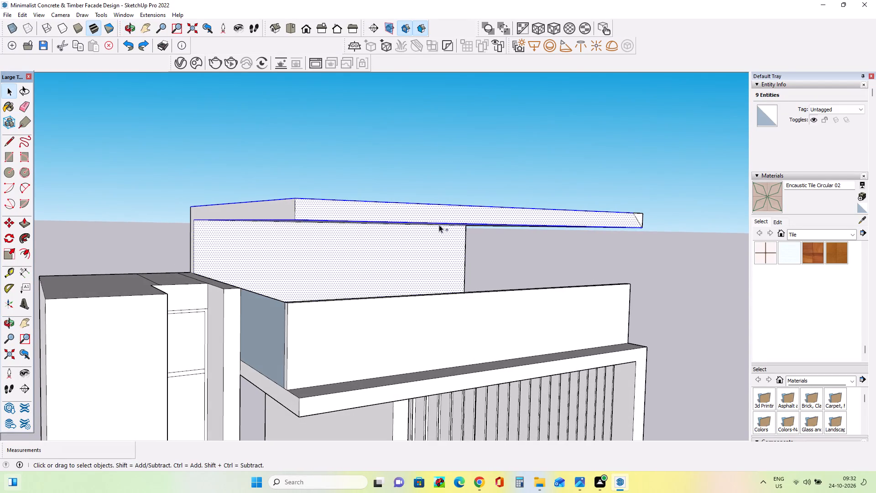
ctrl+middle_drag(489, 216, 259, 231)
ctrl+scroll(263, 235, down, 3)
ctrl+scroll(481, 206, up, 3)
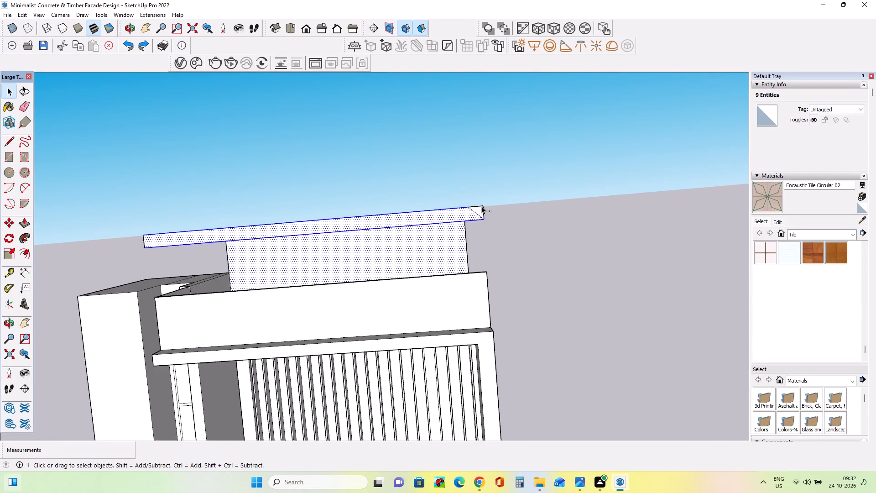
ctrl+scroll(481, 206, up, 3)
ctrl+click(489, 207)
ctrl+scroll(497, 216, up, 4)
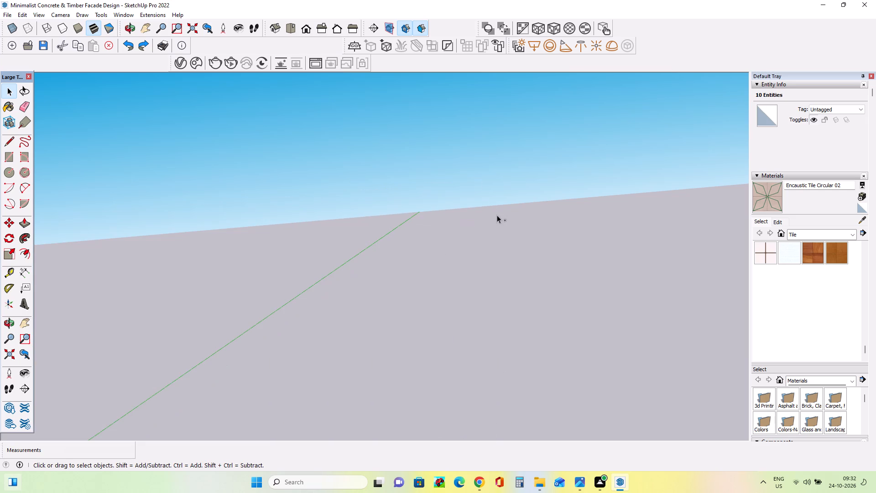
ctrl+scroll(475, 219, down, 7)
ctrl+scroll(493, 217, up, 2)
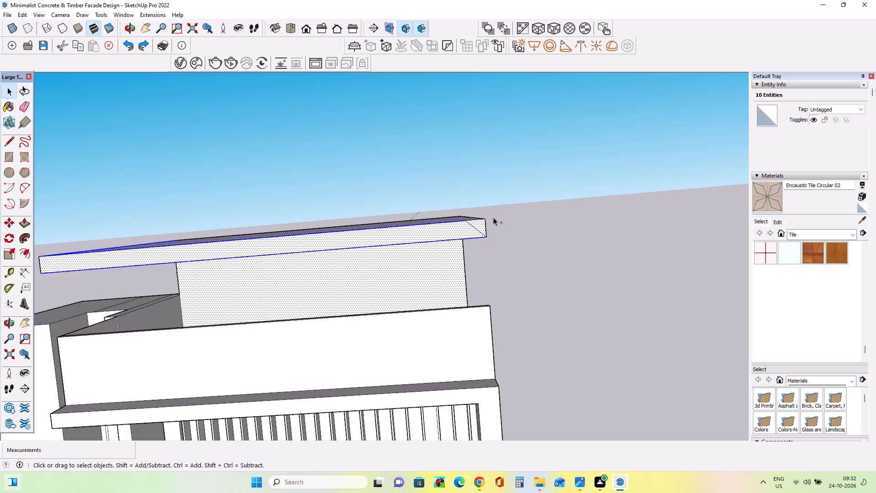
ctrl+scroll(493, 217, up, 2)
ctrl+click(470, 243)
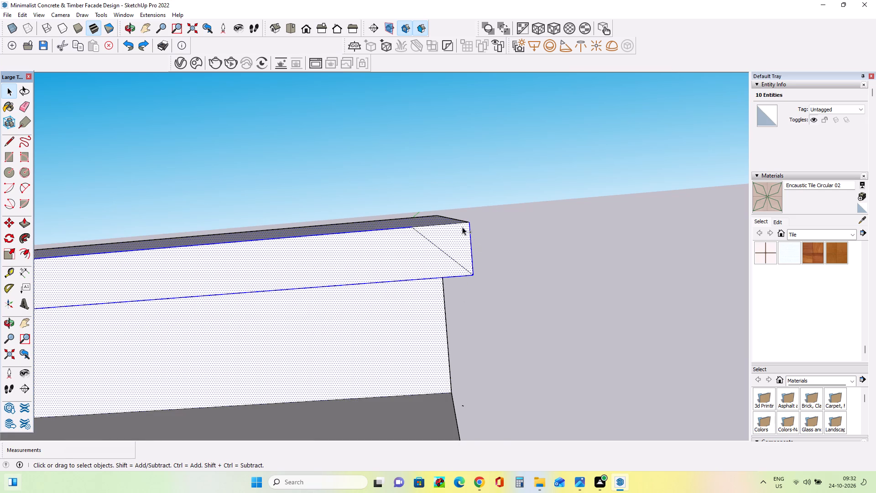
ctrl+click(454, 225)
Add the canopy's right end face and its upper and lower edges to the selection.
ctrl+middle_drag(501, 255, 468, 285)
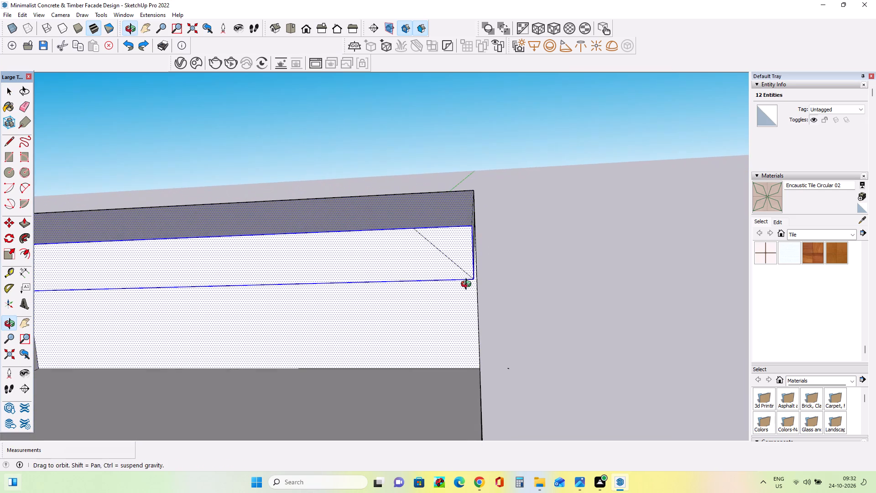
ctrl+middle_drag(468, 285, 461, 285)
middle_drag(510, 276, 397, 281)
scroll(390, 283, down, 1)
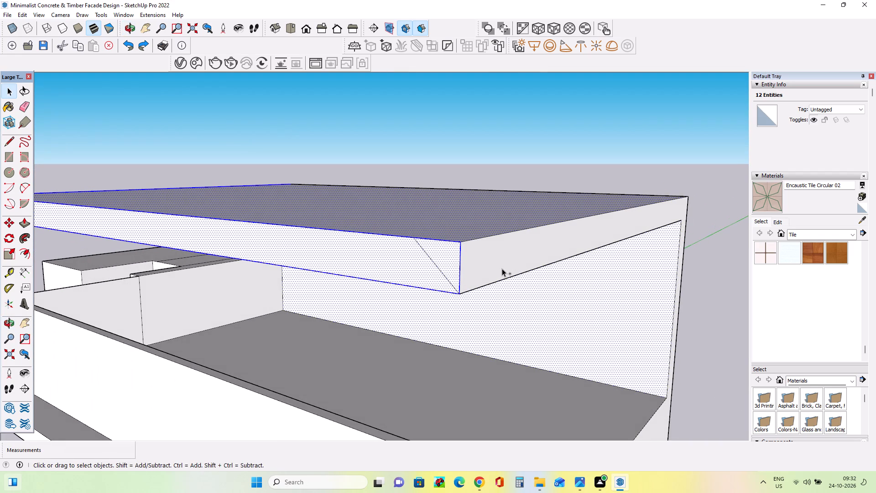
ctrl+click(501, 278)
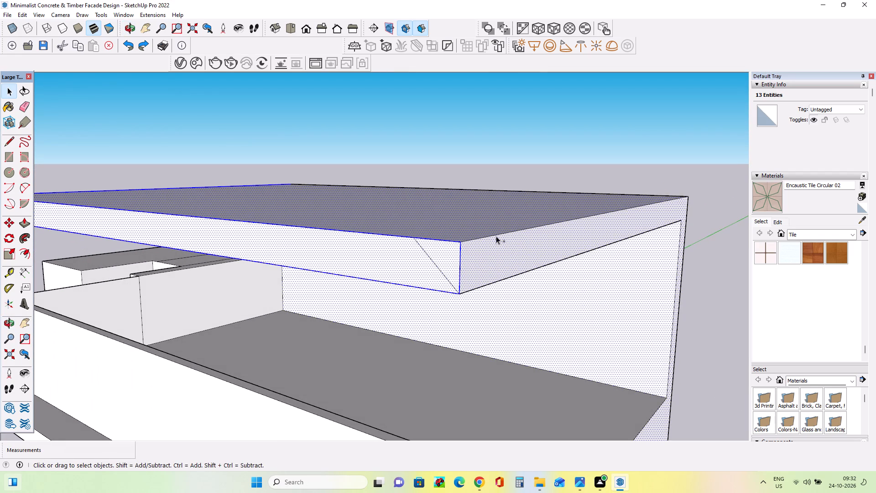
ctrl+click(495, 235)
ctrl+click(496, 280)
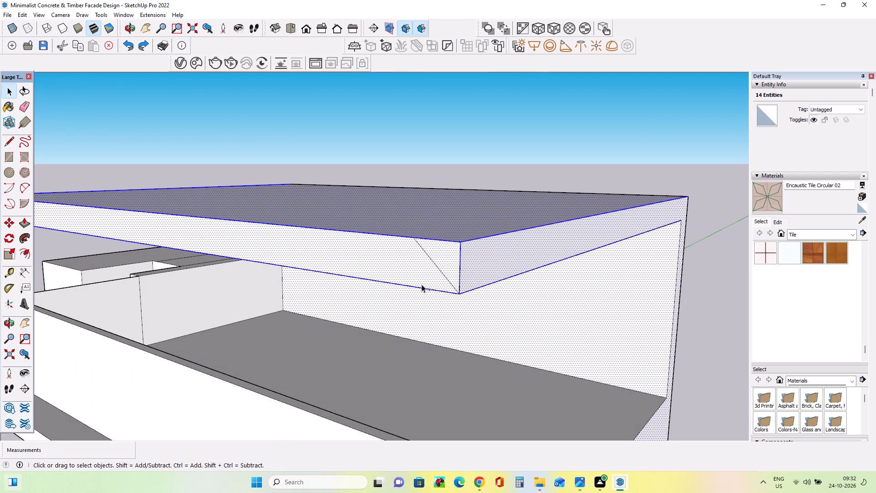
Draw a line about 7 15/16" long across the rear wall's right end, continuing the canopy's underside edge to the back.
ctrl+scroll(409, 284, down, 7)
scroll(640, 251, up, 1)
middle_drag(640, 251, 559, 251)
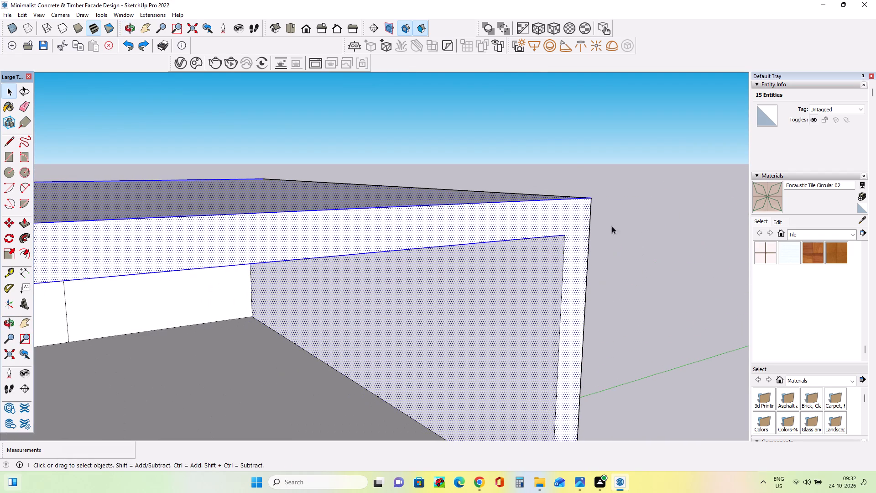
ctrl+click(10, 144)
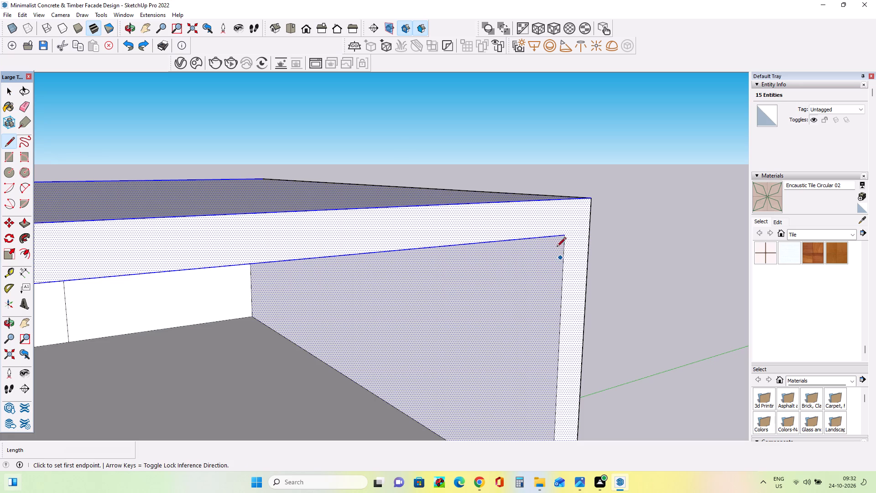
ctrl+click(564, 240)
ctrl+click(590, 231)
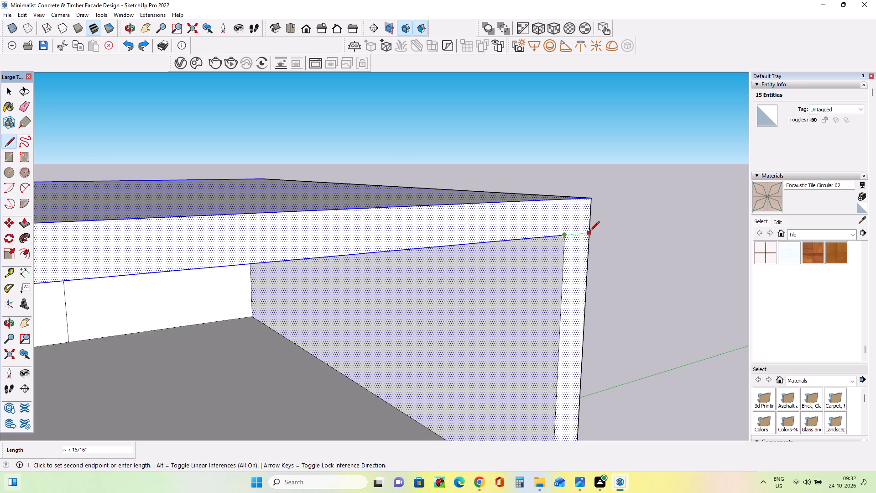
Remove the rear wall's front face below the canopy from the selection.
ctrl+middle_drag(585, 287, 635, 222)
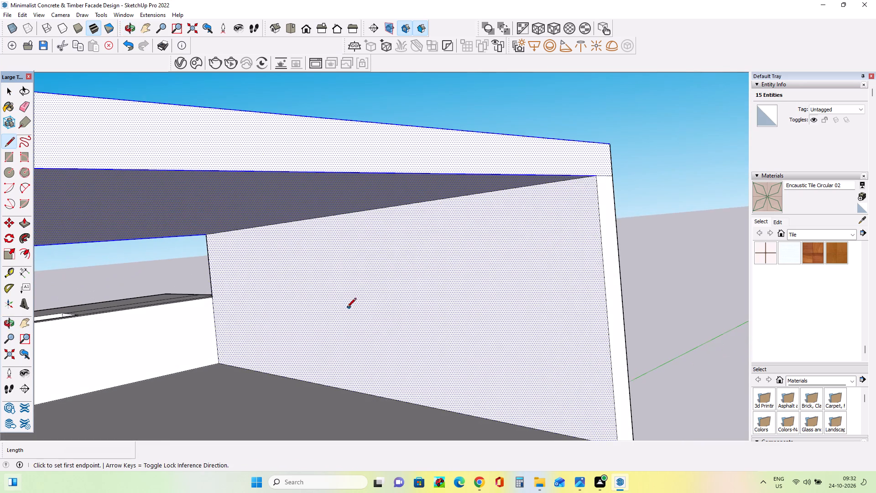
ctrl+middle_drag(356, 311, 400, 315)
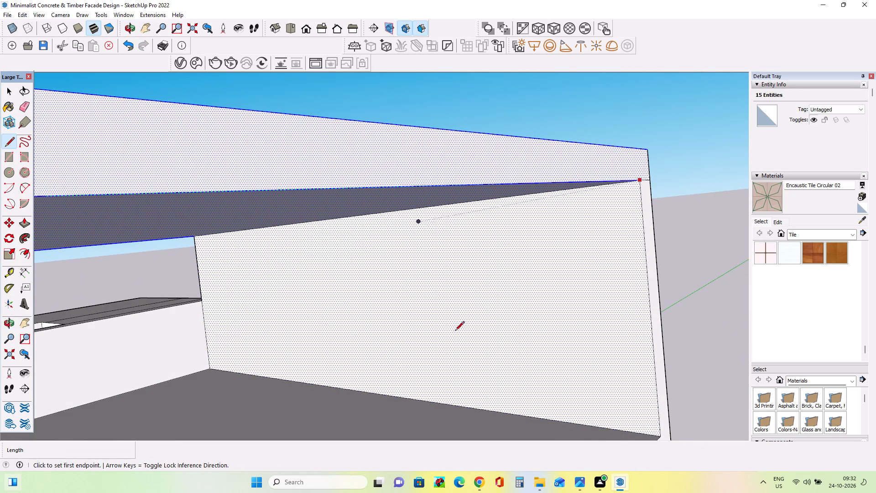
shift+click(7, 88)
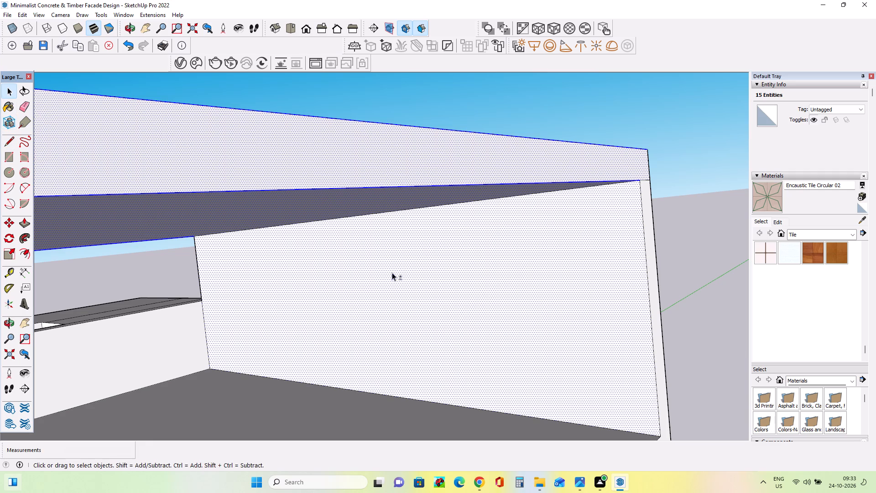
shift+click(392, 273)
Draw a line about 7 15/16" long across the rear wall's left end, continuing the canopy's underside edge to the back.
shift+scroll(505, 317, down, 7)
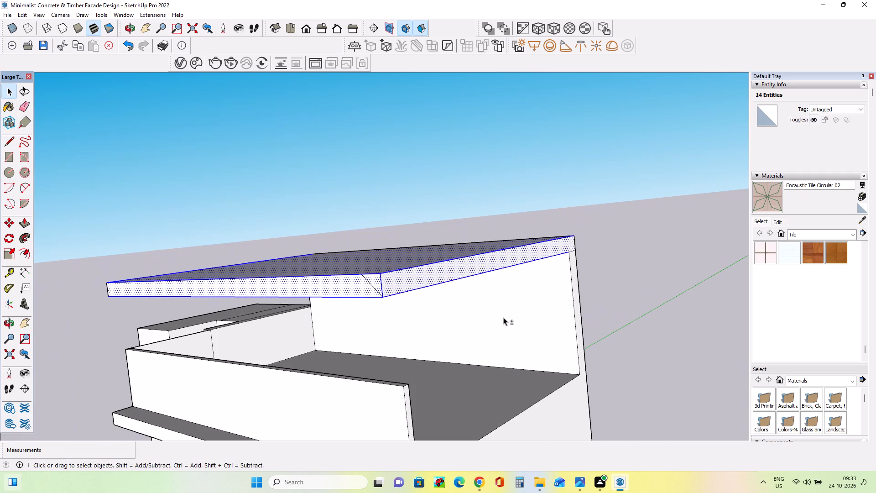
shift+middle_drag(384, 321, 524, 297)
middle_drag(177, 347, 464, 344)
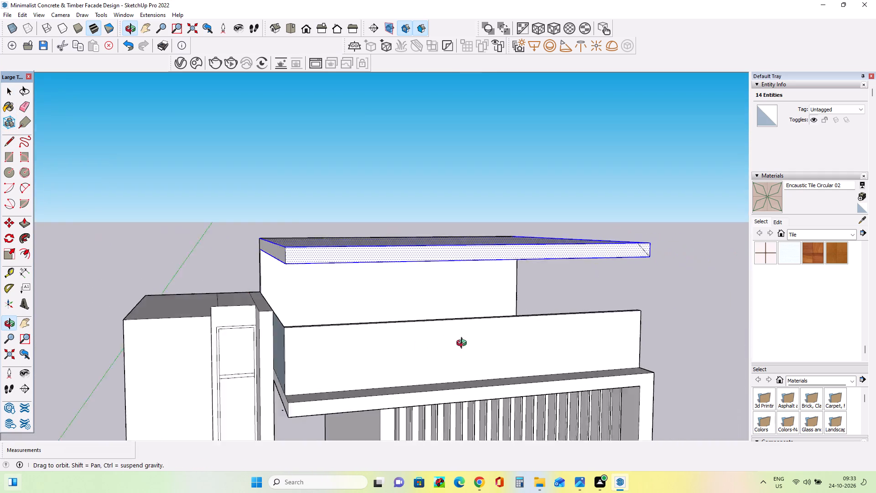
middle_drag(464, 344, 535, 337)
scroll(116, 285, up, 4)
scroll(127, 280, down, 4)
middle_drag(237, 286, 248, 290)
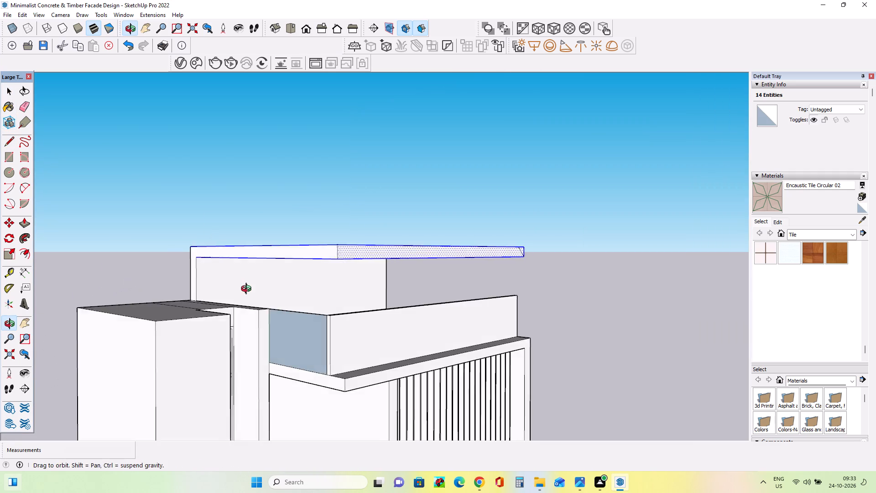
middle_drag(248, 290, 260, 298)
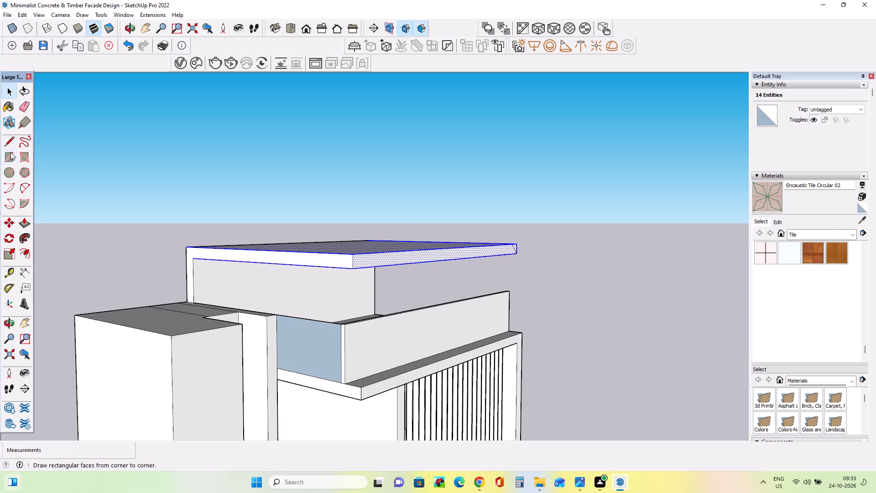
ctrl+click(12, 93)
ctrl+scroll(177, 224, up, 4)
ctrl+scroll(182, 228, down, 3)
ctrl+scroll(203, 264, up, 3)
scroll(204, 264, up, 4)
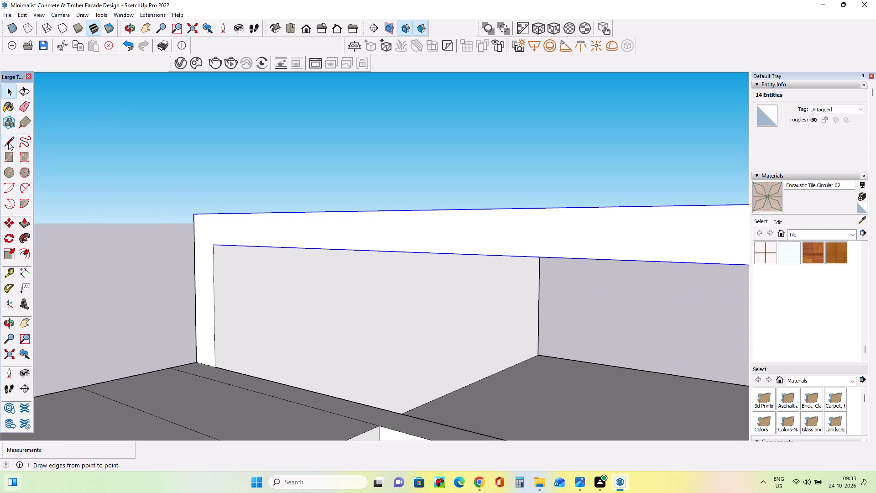
ctrl+click(8, 142)
ctrl+click(214, 246)
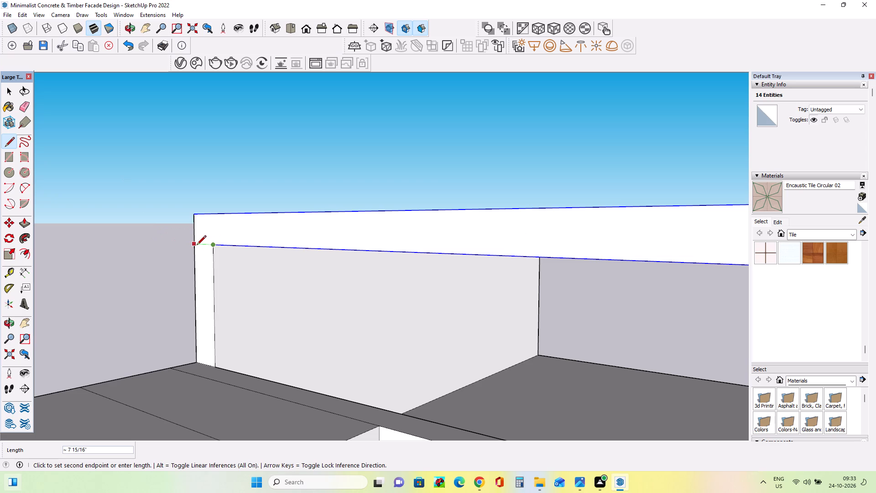
ctrl+click(197, 246)
Add the canopy's left end face, the new dividing line and the rear vertical edge to the selection.
ctrl+middle_click(203, 275)
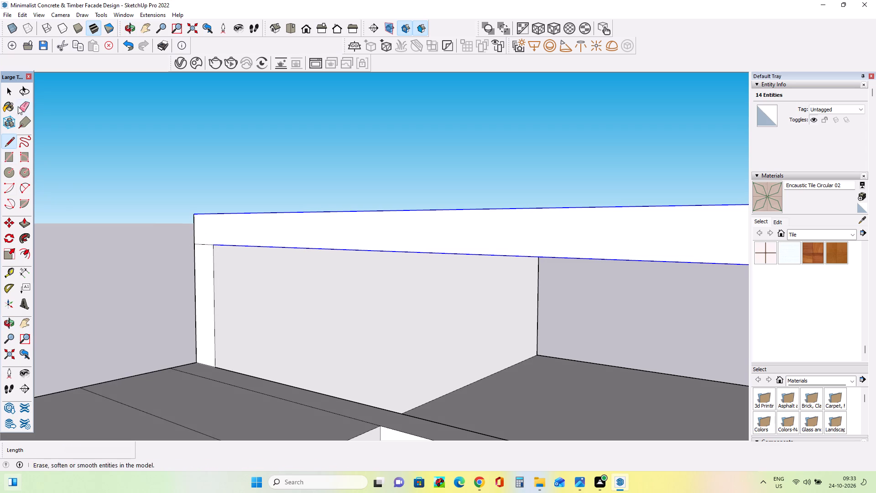
click(12, 91)
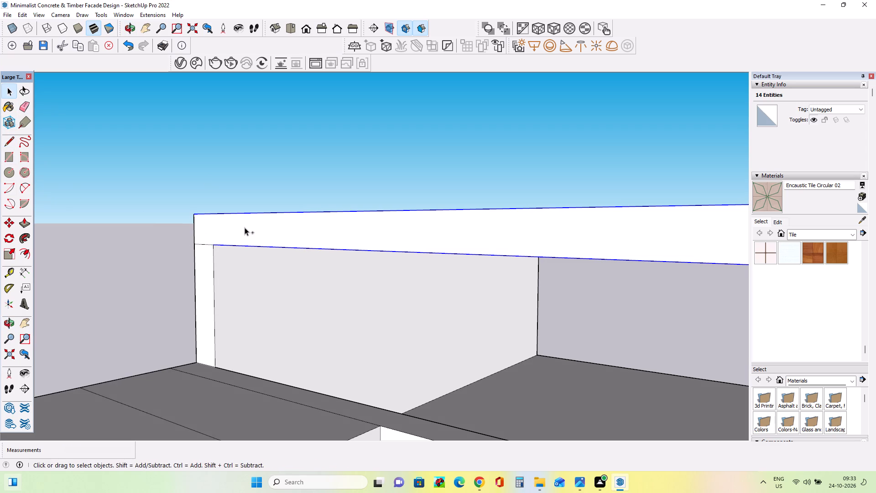
ctrl+click(245, 229)
ctrl+click(207, 245)
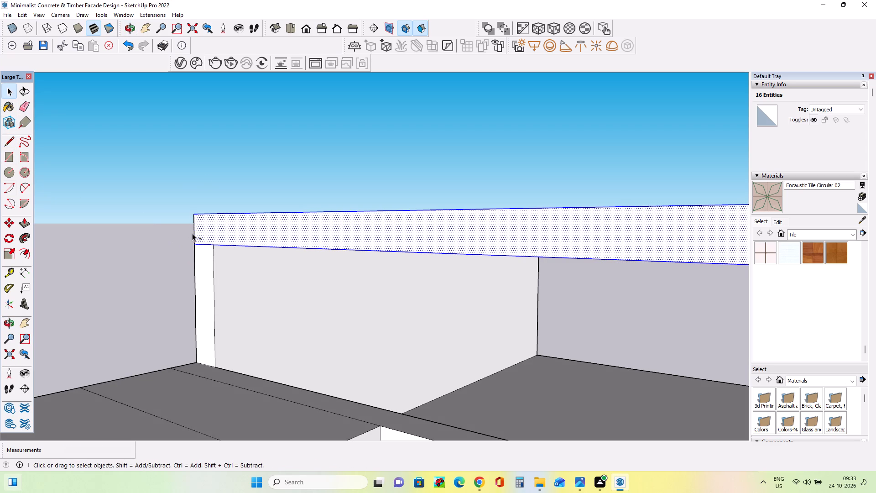
ctrl+click(194, 234)
Draw a line about 16' 11 3/8" long across the rear wall's back face, level with the canopy's underside.
scroll(176, 240, down, 4)
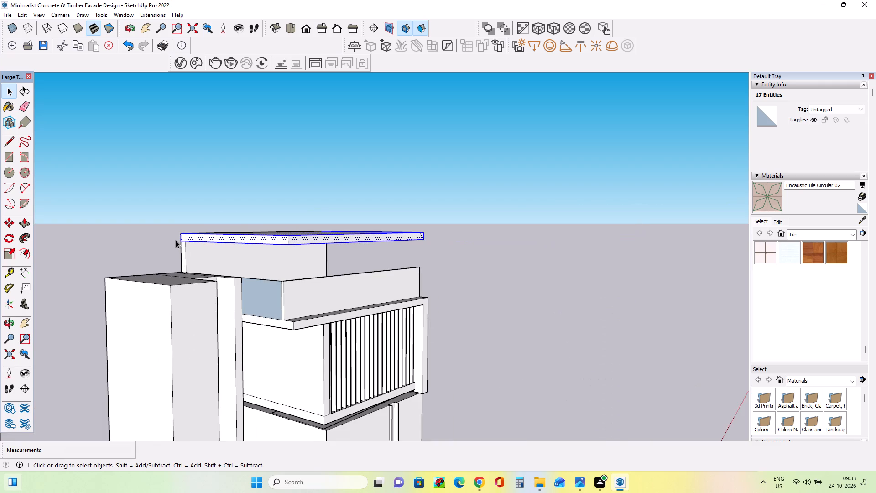
middle_drag(183, 247, 501, 282)
scroll(501, 282, down, 1)
scroll(333, 278, up, 4)
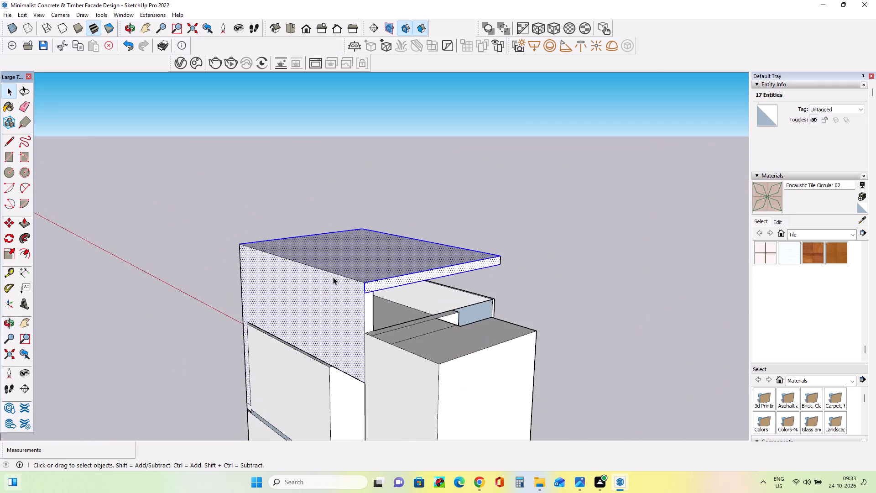
scroll(374, 295, up, 1)
middle_drag(374, 295, 459, 296)
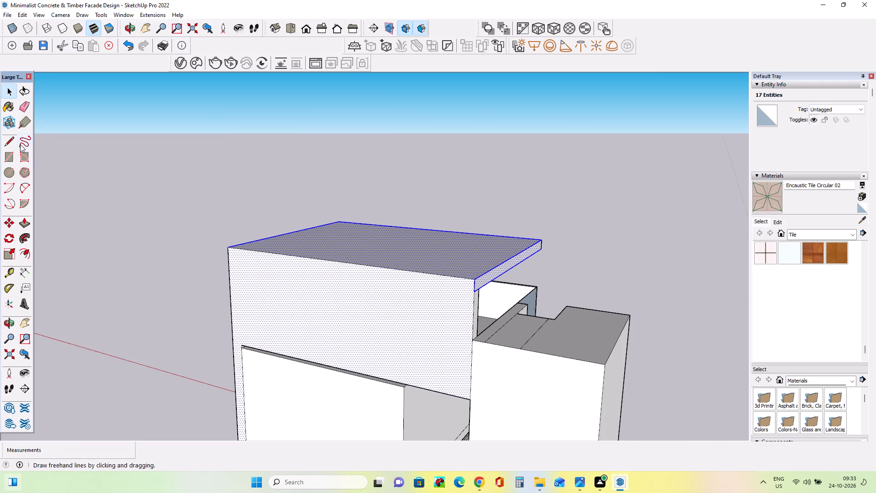
click(9, 138)
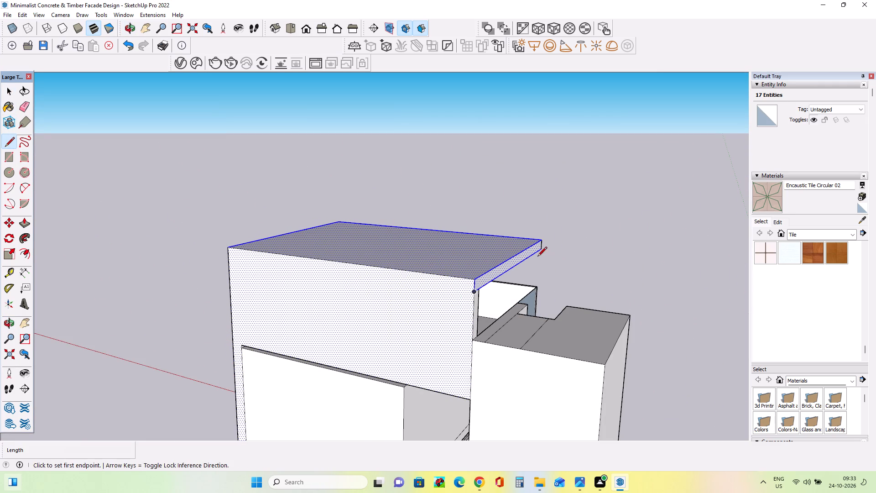
ctrl+click(476, 289)
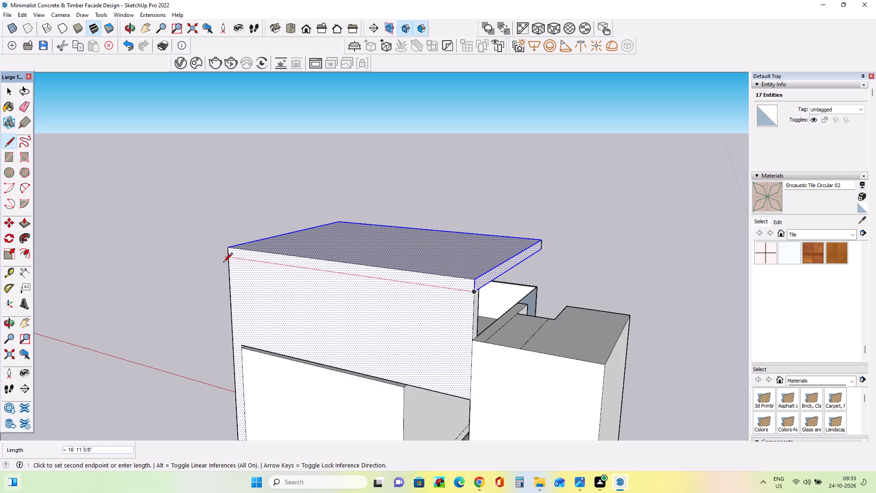
ctrl+click(225, 257)
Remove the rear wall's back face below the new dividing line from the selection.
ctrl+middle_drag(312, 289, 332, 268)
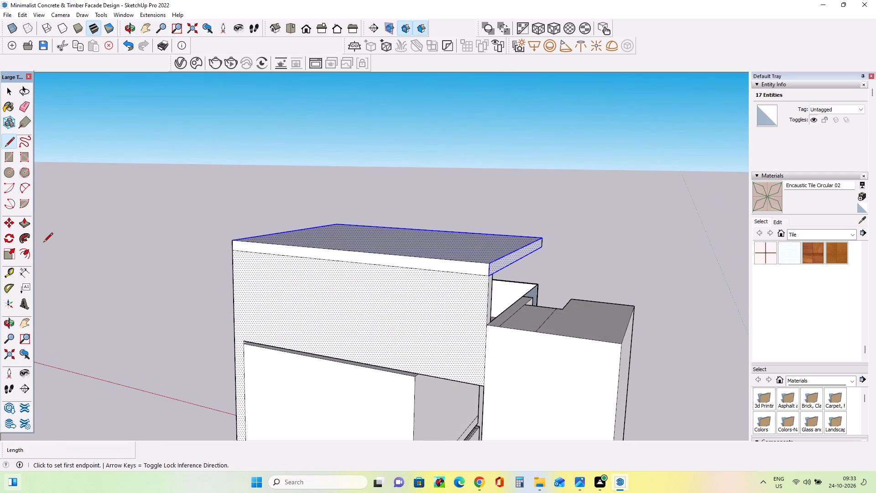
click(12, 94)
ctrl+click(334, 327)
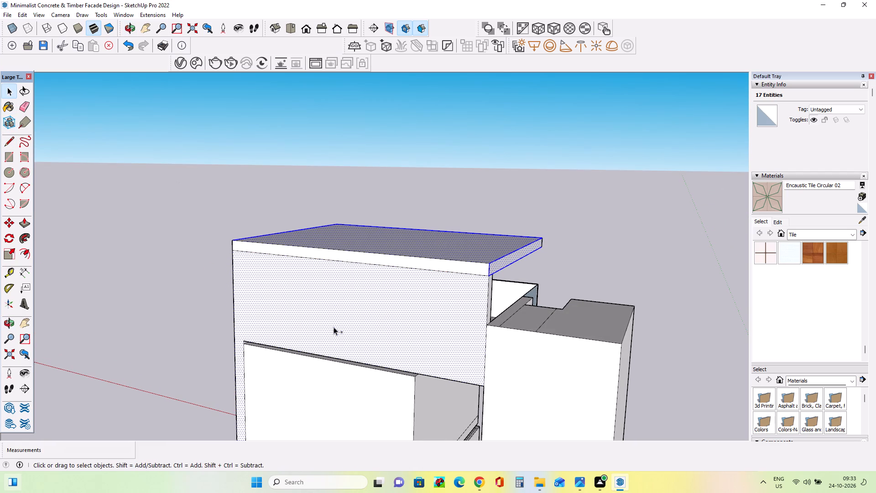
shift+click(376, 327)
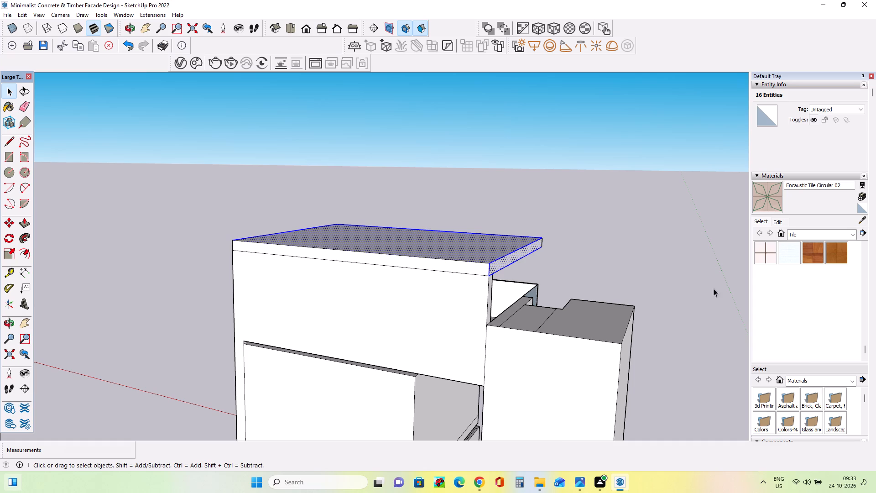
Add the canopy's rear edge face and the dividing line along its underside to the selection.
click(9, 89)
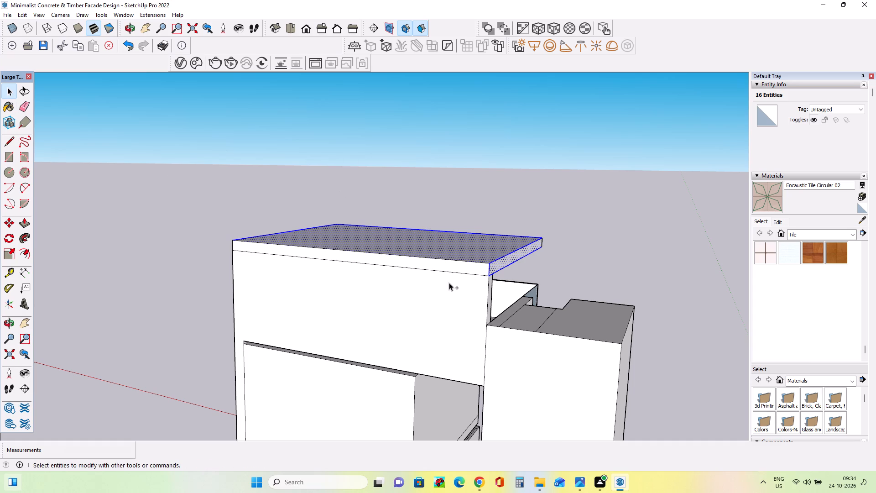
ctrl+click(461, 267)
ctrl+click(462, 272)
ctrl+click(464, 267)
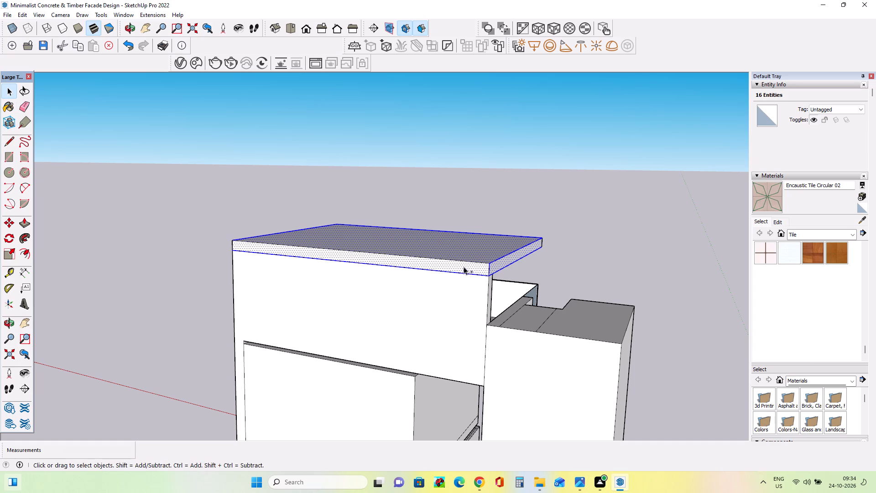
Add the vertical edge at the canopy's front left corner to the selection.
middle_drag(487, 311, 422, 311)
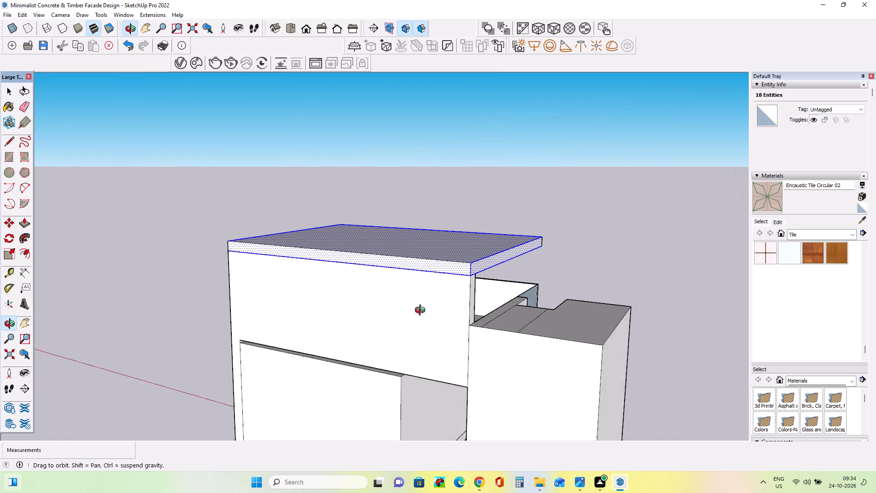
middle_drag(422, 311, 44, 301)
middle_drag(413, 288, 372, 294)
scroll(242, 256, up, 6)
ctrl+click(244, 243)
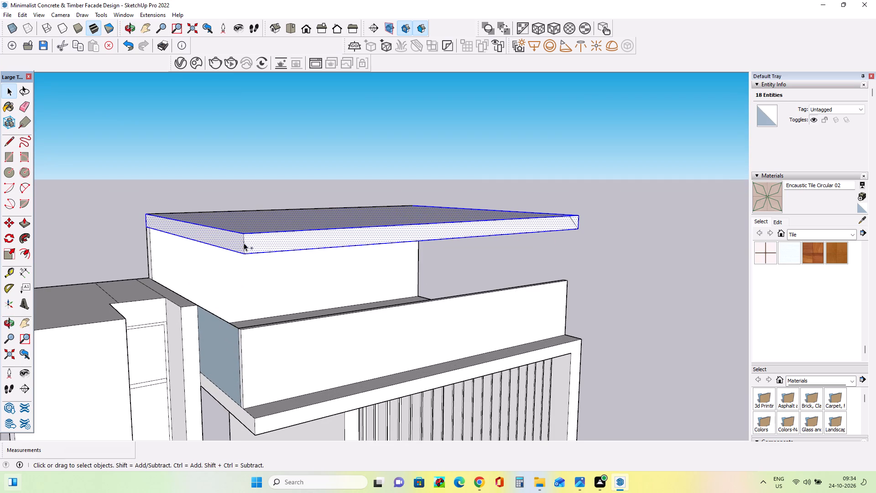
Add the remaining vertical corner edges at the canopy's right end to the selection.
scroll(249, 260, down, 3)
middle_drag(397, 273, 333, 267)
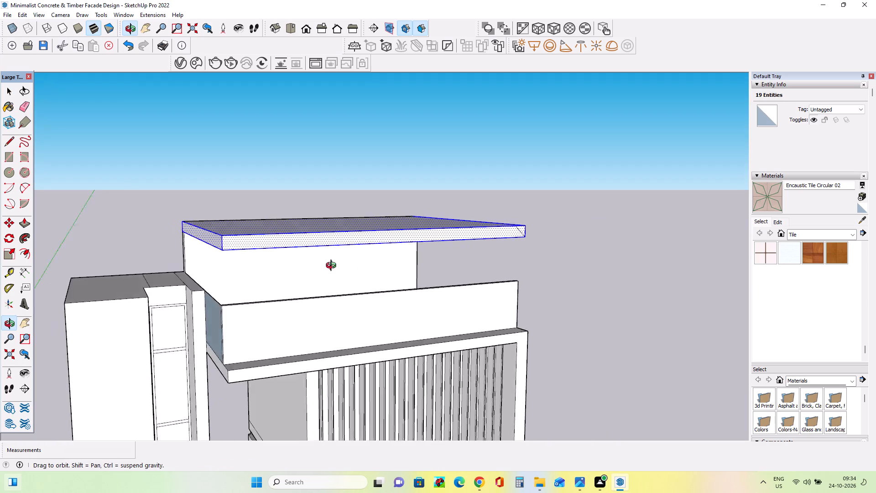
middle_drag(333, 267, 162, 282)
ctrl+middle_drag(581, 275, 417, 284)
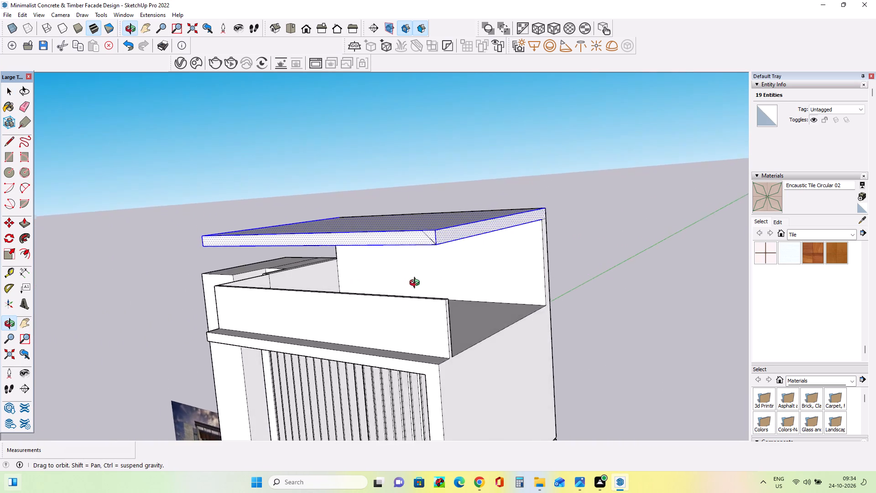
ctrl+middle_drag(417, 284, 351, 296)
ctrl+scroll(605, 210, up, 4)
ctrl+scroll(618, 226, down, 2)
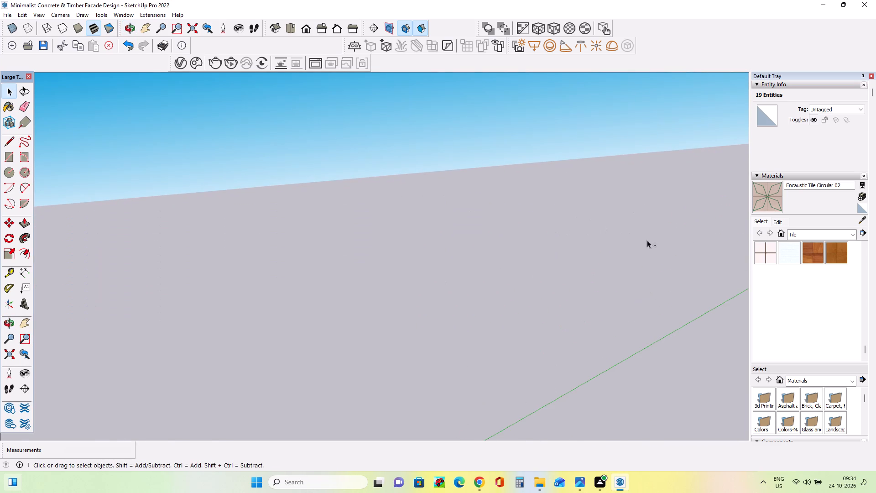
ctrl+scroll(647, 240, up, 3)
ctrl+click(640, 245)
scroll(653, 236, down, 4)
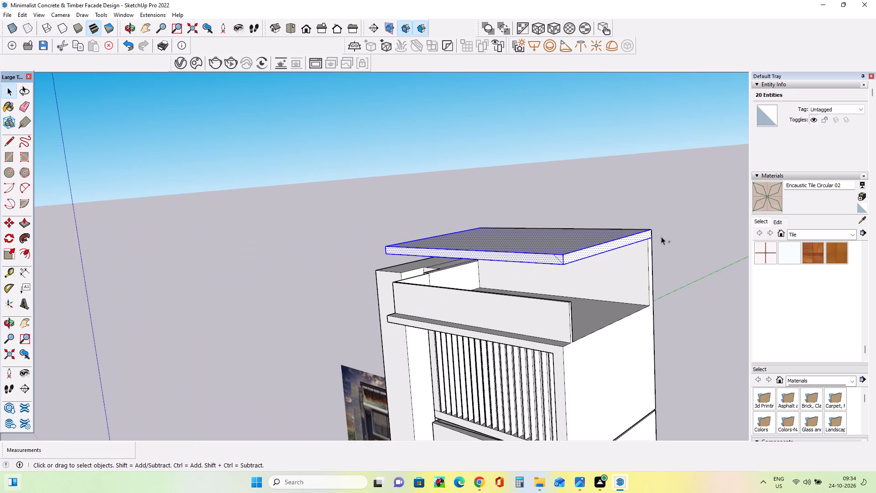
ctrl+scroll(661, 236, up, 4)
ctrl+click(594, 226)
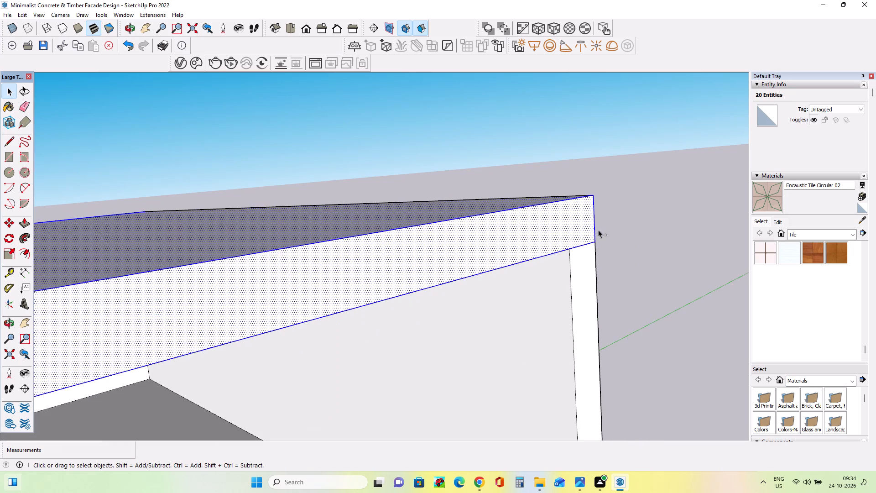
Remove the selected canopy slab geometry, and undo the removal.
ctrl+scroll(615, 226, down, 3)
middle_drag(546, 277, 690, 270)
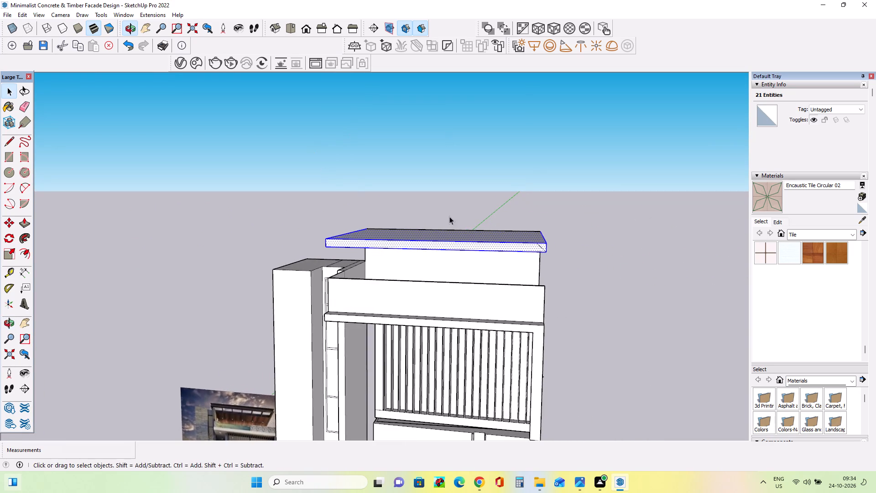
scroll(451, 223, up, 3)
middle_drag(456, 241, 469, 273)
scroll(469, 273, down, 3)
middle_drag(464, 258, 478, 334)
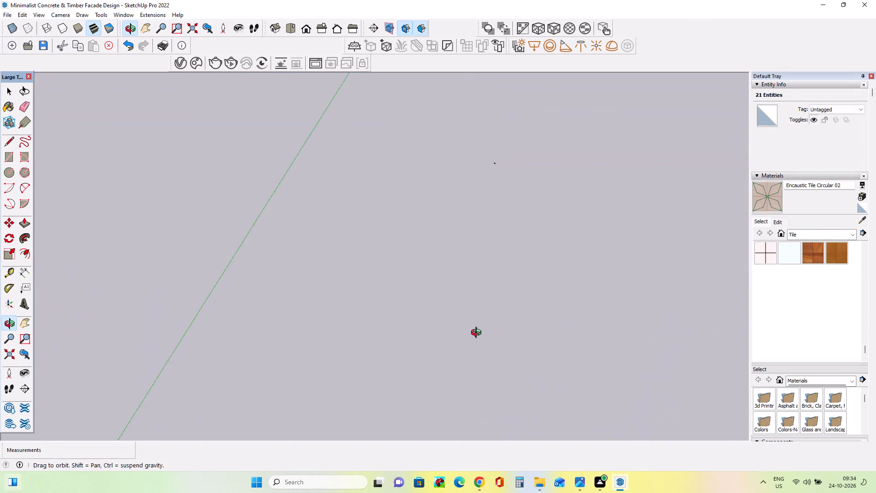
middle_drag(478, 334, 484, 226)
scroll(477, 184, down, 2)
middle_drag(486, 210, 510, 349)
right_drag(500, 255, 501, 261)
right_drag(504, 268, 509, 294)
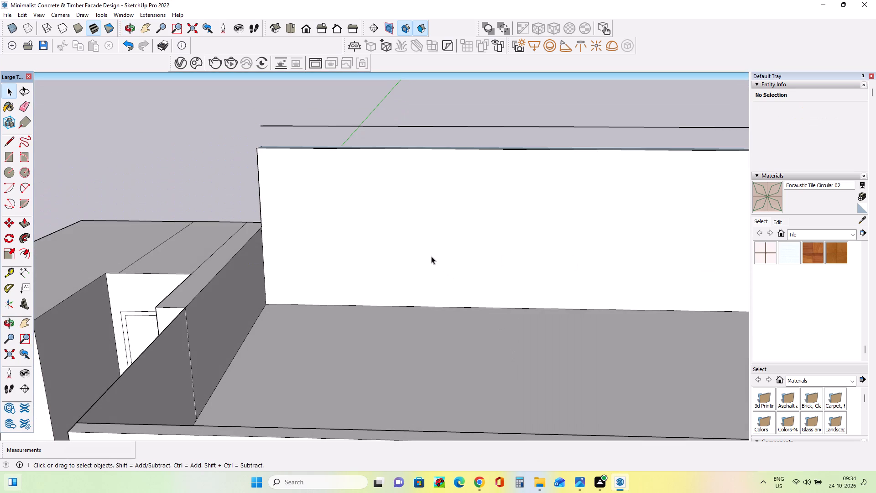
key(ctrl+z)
Erase the stray diagonal line at the right end of the canopy's front face.
middle_drag(429, 243, 448, 277)
scroll(448, 277, down, 3)
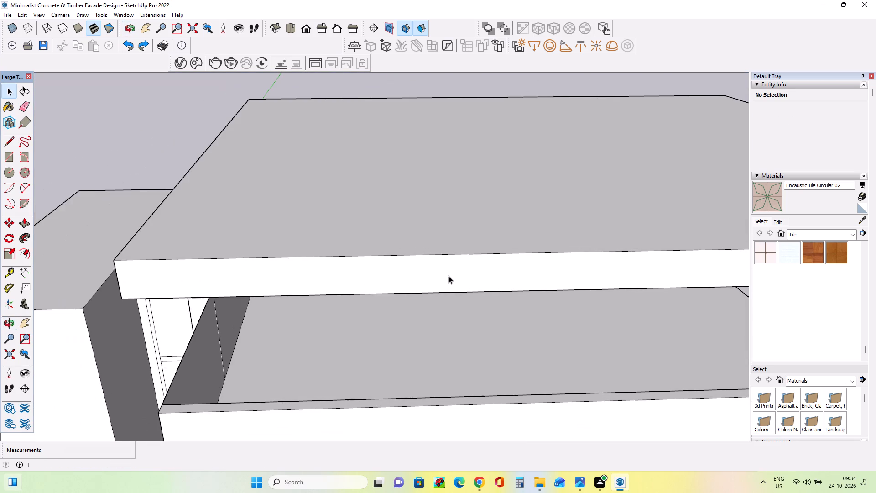
middle_drag(484, 208, 473, 179)
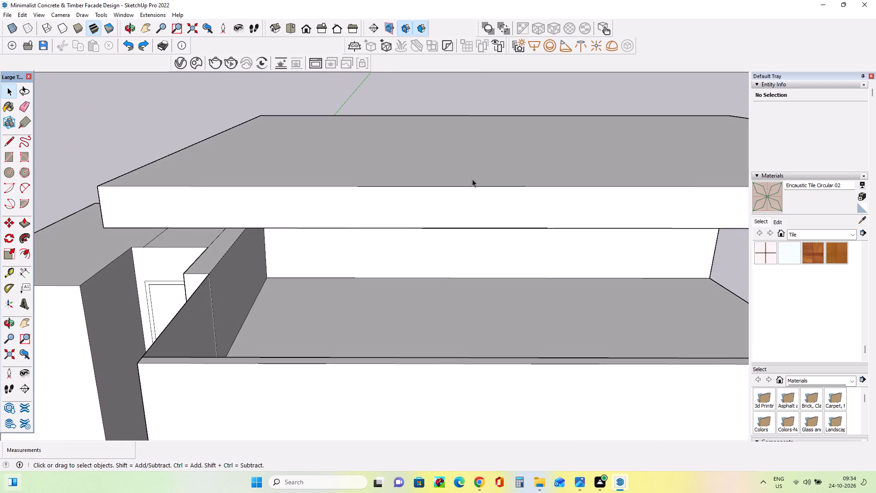
middle_drag(496, 252, 486, 231)
scroll(503, 278, down, 1)
scroll(485, 231, down, 2)
scroll(446, 251, down, 6)
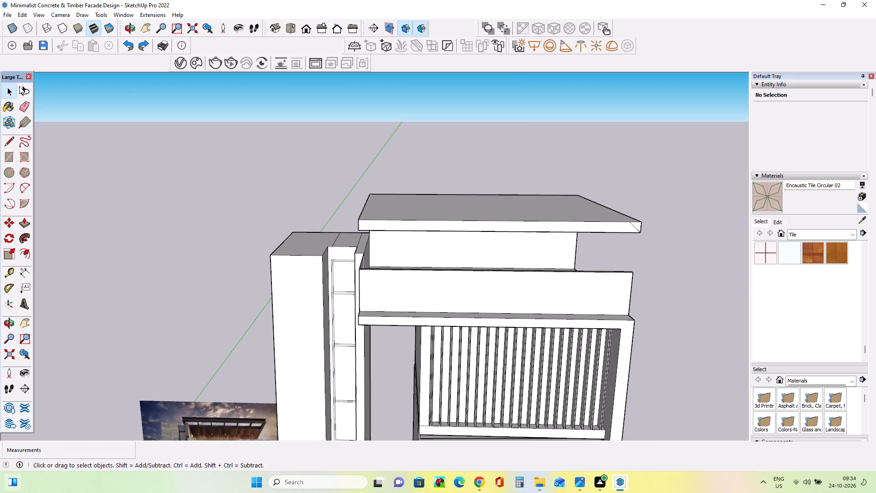
click(25, 105)
scroll(642, 236, up, 4)
scroll(604, 212, down, 2)
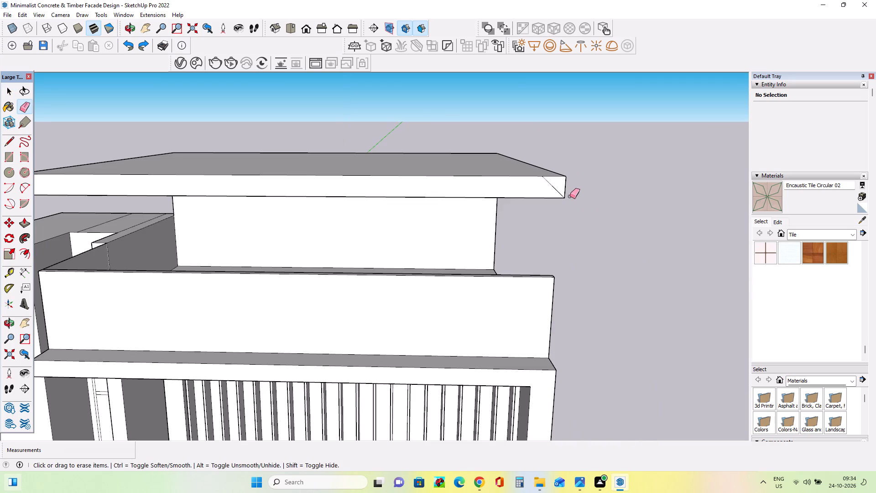
click(550, 184)
scroll(578, 197, down, 3)
middle_drag(572, 226, 510, 207)
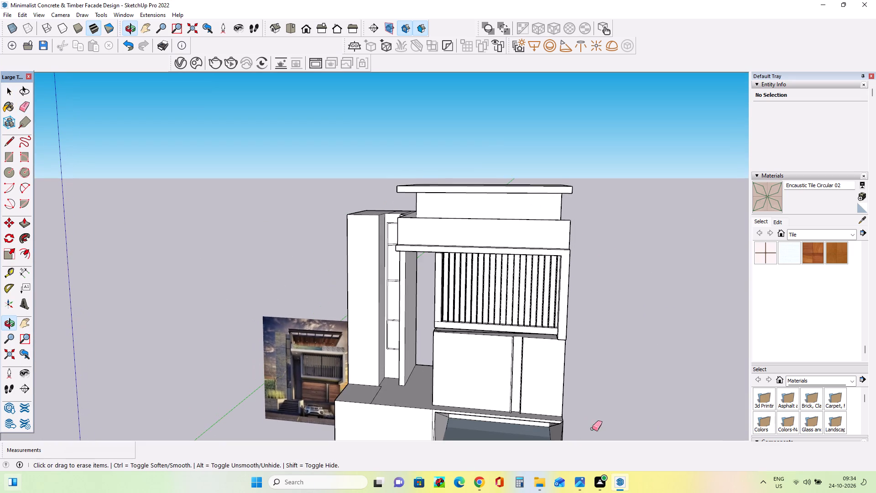
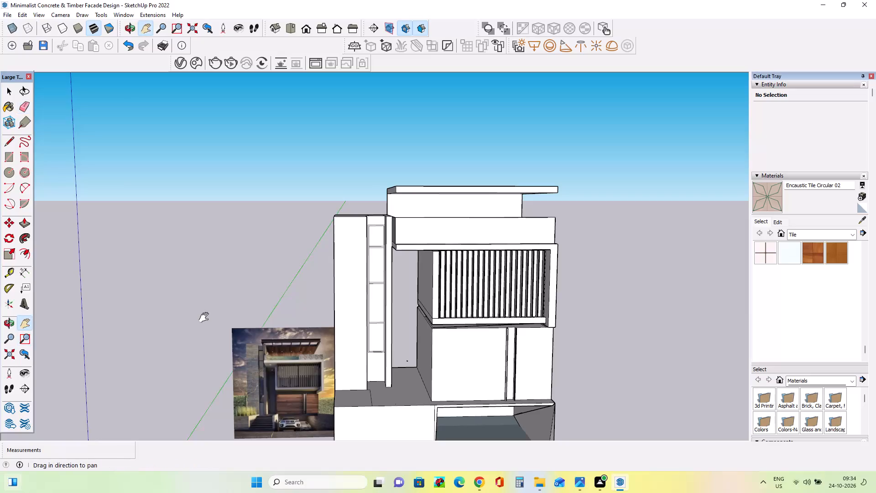
Select the roof canopy's top and front faces together with the front face's long edges and left corner edge.
drag(235, 321, 202, 242)
middle_drag(384, 285, 382, 292)
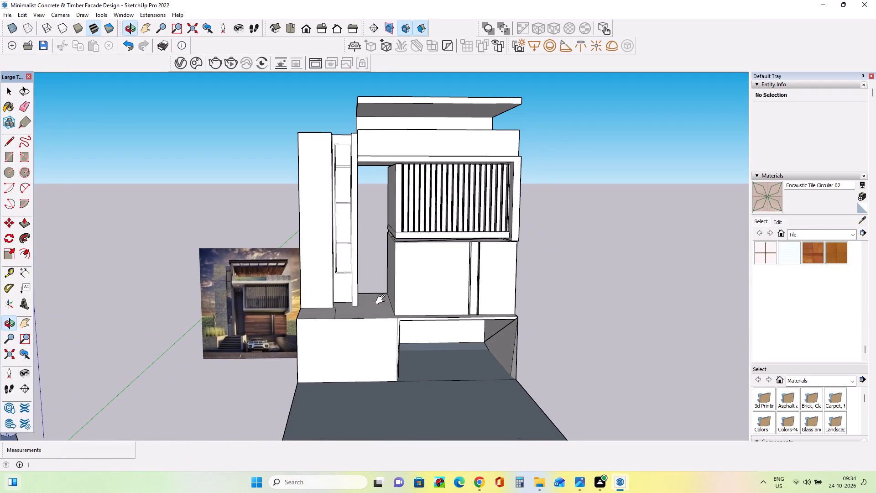
middle_drag(384, 304, 383, 321)
middle_drag(468, 289, 478, 341)
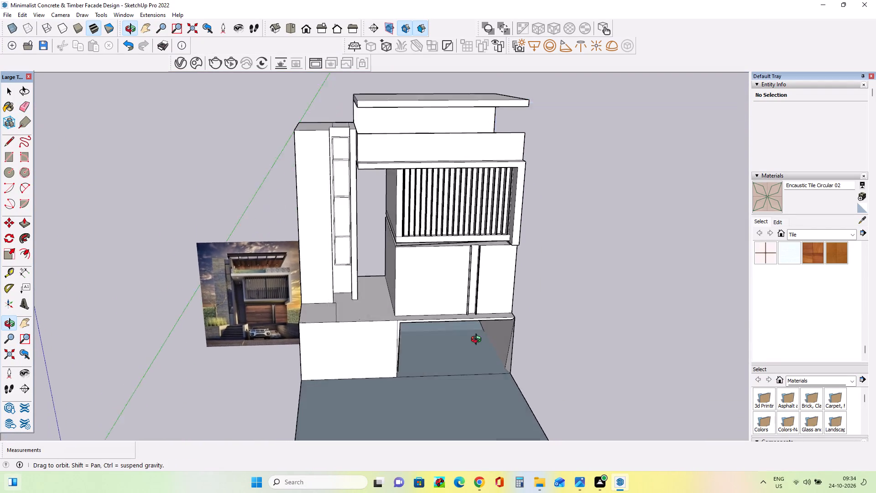
middle_drag(478, 341, 480, 352)
scroll(480, 352, down, 3)
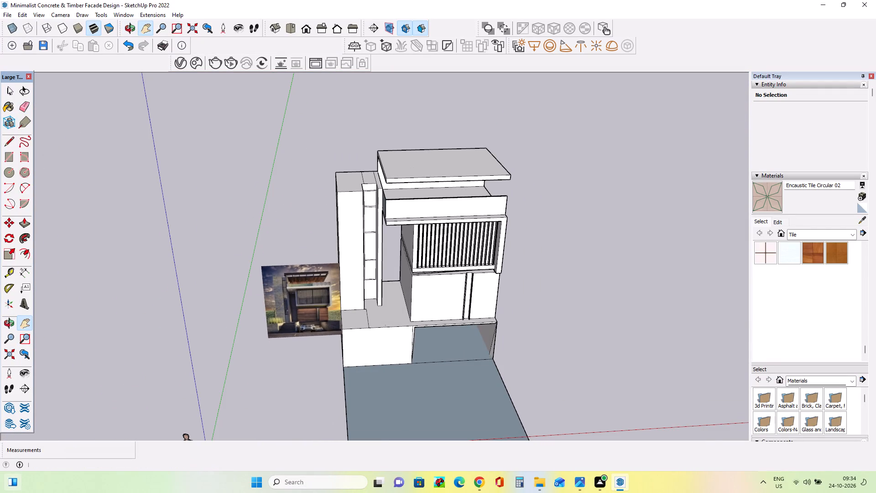
click(9, 89)
ctrl+click(423, 173)
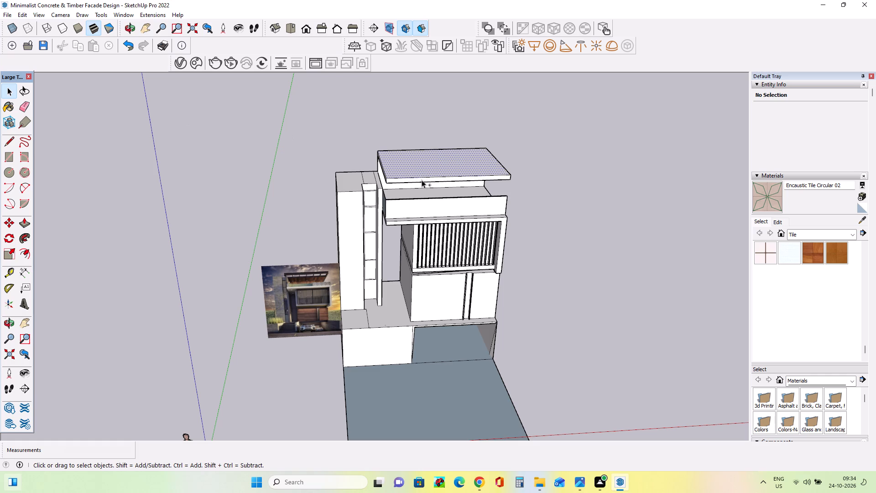
ctrl+scroll(417, 179, up, 3)
ctrl+click(418, 178)
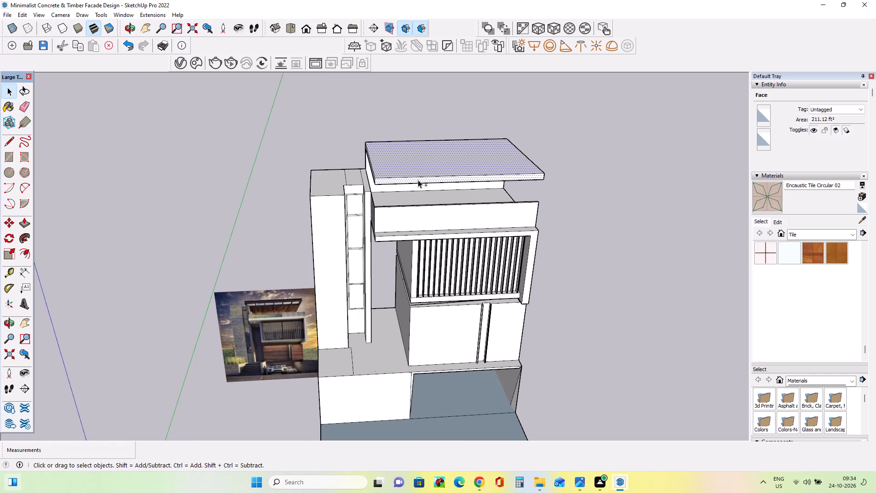
ctrl+scroll(418, 180, up, 9)
ctrl+click(420, 173)
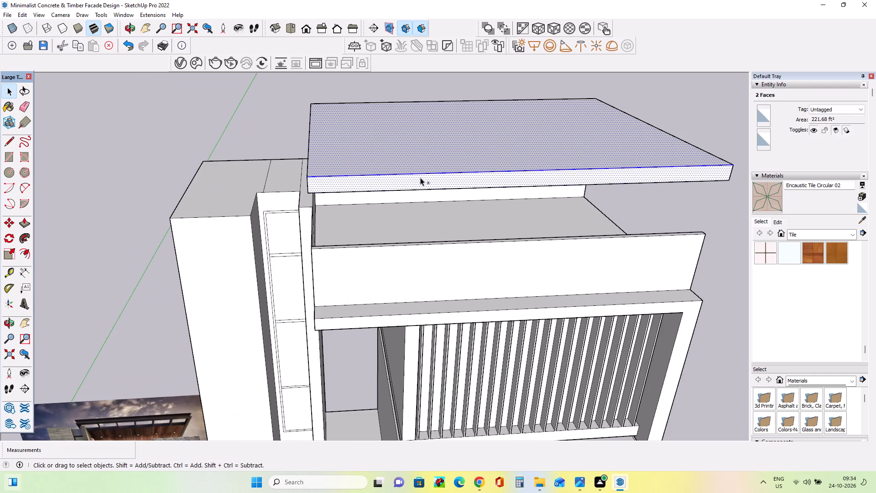
ctrl+click(418, 189)
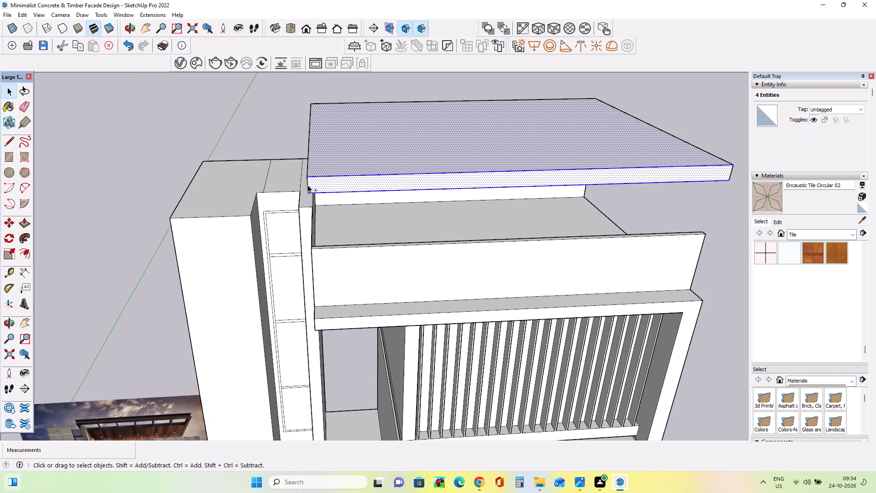
ctrl+click(307, 182)
Add the canopy's right end face with its front corner edge and its top and bottom edges to the selection.
ctrl+scroll(311, 194, down, 6)
ctrl+middle_drag(583, 190, 499, 184)
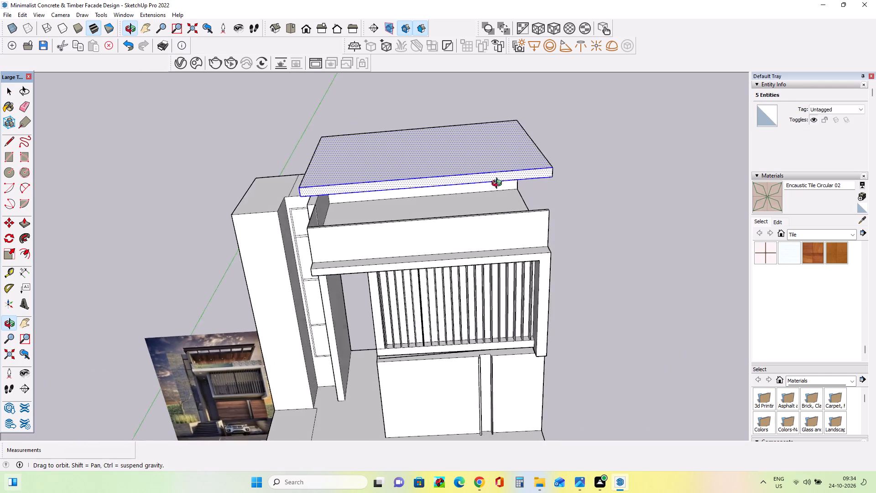
ctrl+middle_drag(499, 184, 330, 222)
ctrl+scroll(464, 164, up, 6)
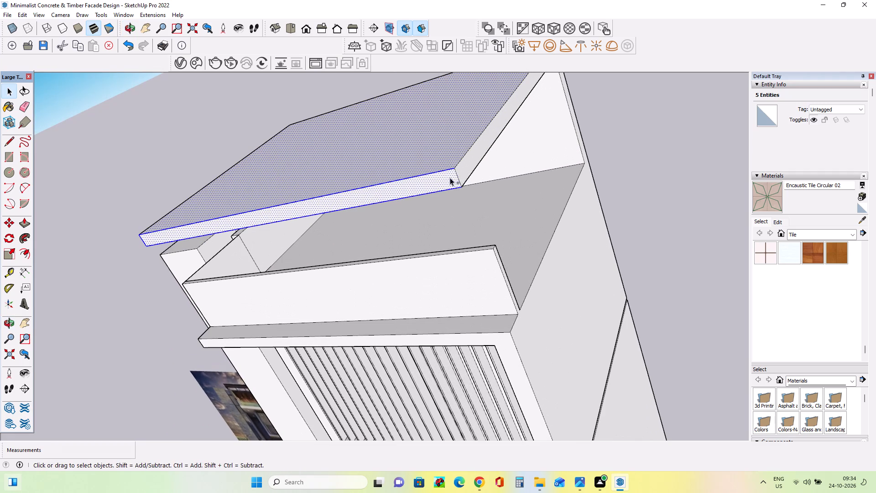
ctrl+click(458, 177)
ctrl+click(463, 159)
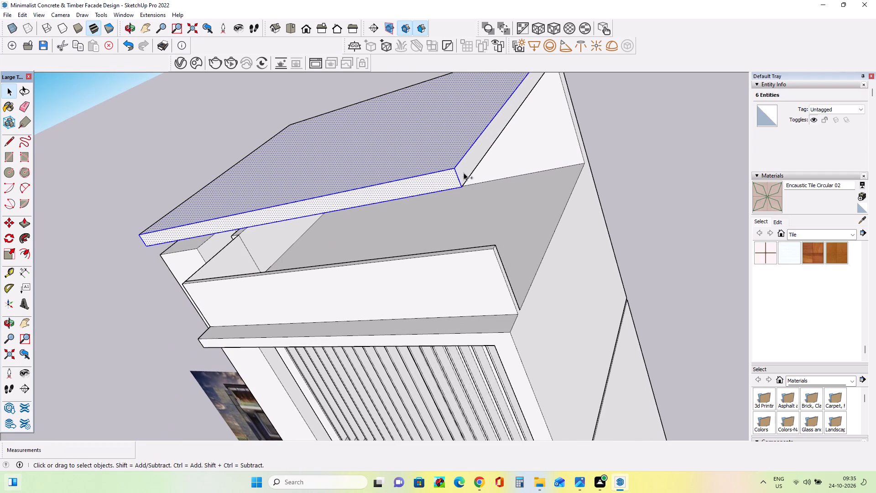
ctrl+click(468, 177)
ctrl+click(467, 171)
Add the canopy's left end face with its top edge and both bottom edge segments to the selection.
scroll(445, 199, down, 4)
middle_drag(445, 199, 752, 200)
middle_drag(310, 206, 385, 218)
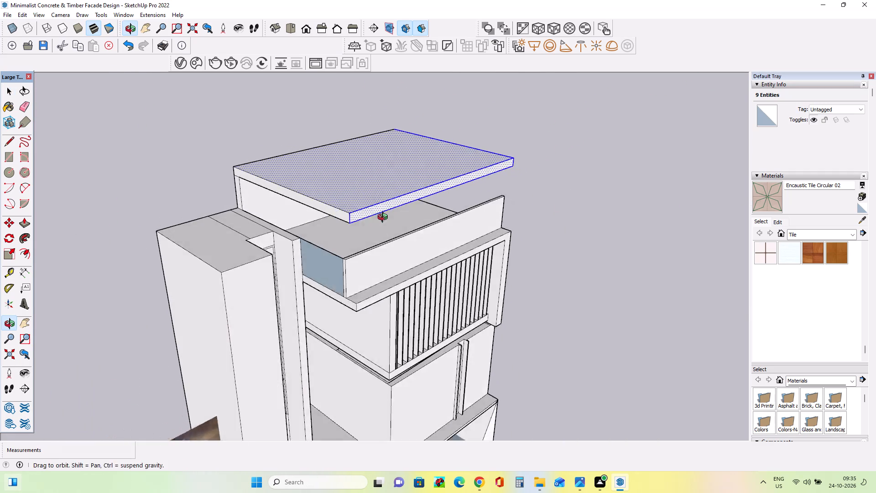
middle_drag(385, 218, 386, 218)
ctrl+click(364, 216)
ctrl+scroll(364, 217, up, 6)
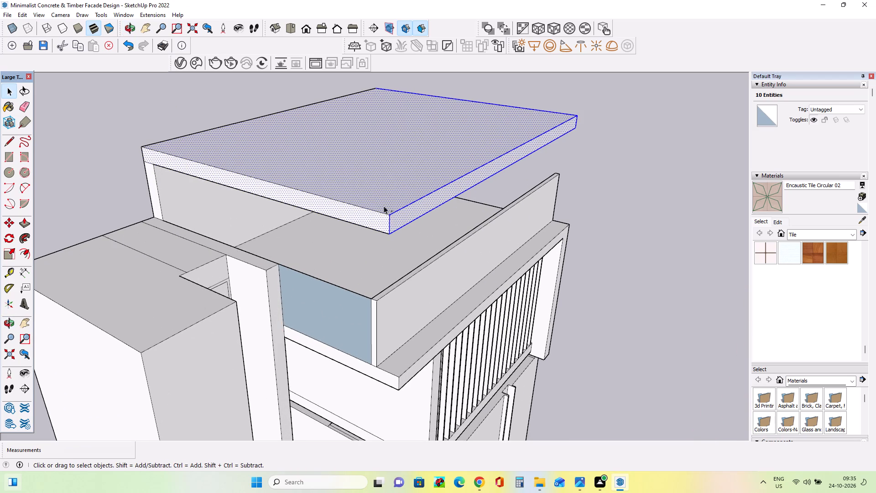
ctrl+click(383, 213)
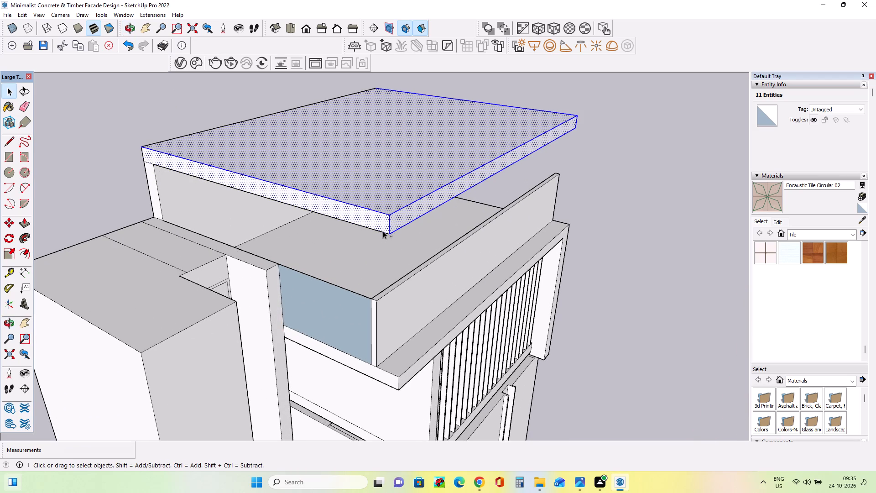
ctrl+click(383, 231)
ctrl+middle_drag(392, 225, 608, 220)
scroll(228, 207, up, 2)
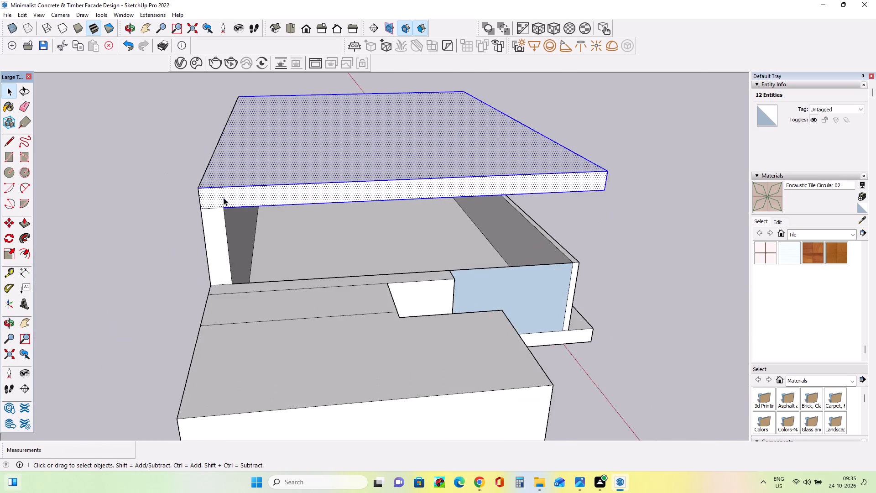
scroll(224, 198, up, 2)
ctrl+click(207, 211)
Add the canopy's rear face with its top and bottom edges and both rear vertical corner edges to the selection.
ctrl+middle_drag(240, 220, 392, 244)
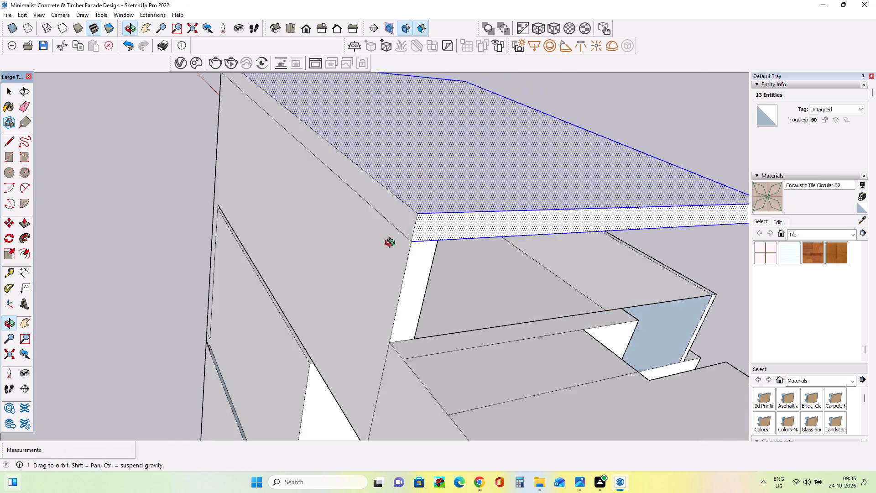
ctrl+middle_drag(392, 244, 401, 249)
ctrl+click(417, 210)
ctrl+click(430, 209)
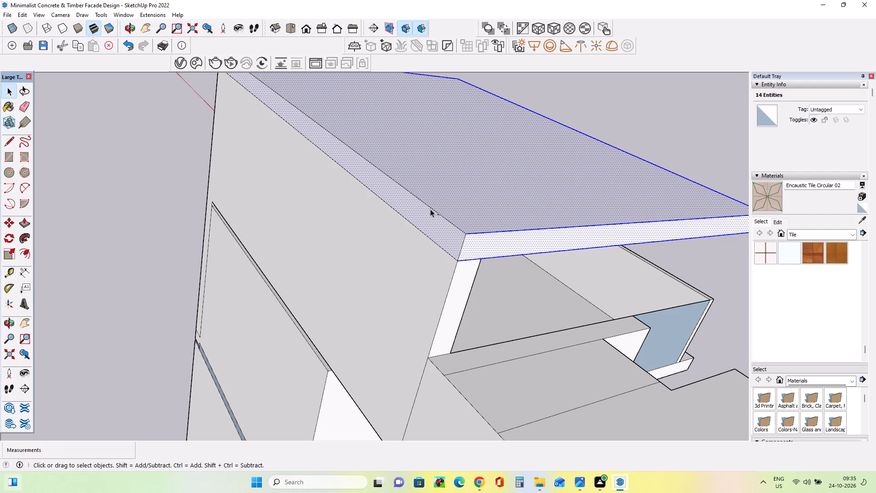
ctrl+click(428, 239)
ctrl+click(460, 254)
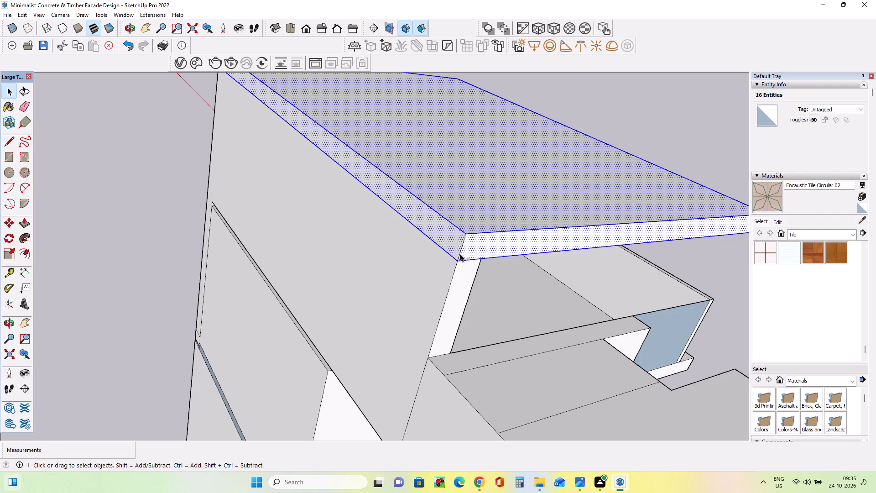
ctrl+scroll(455, 251, up, 3)
ctrl+middle_drag(454, 246, 478, 269)
ctrl+scroll(462, 252, down, 2)
scroll(338, 261, down, 9)
middle_drag(285, 253, 610, 287)
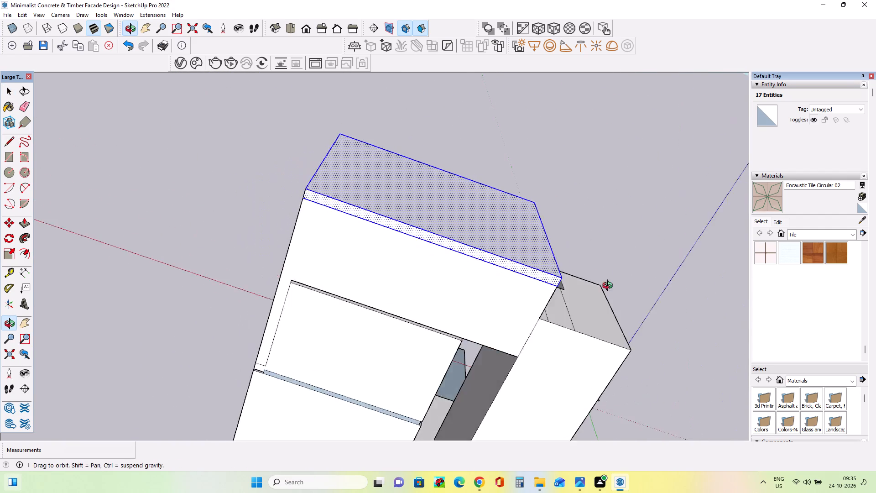
middle_drag(610, 287, 660, 283)
ctrl+scroll(379, 208, up, 7)
ctrl+click(377, 187)
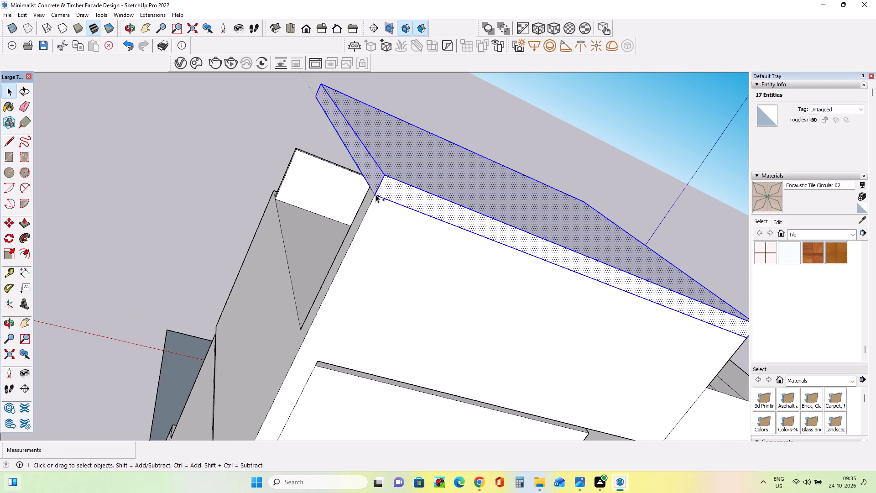
Add the short bottom edge segment above the wall at the canopy's right end to the selection.
ctrl+scroll(310, 231, down, 6)
middle_drag(587, 314, 179, 299)
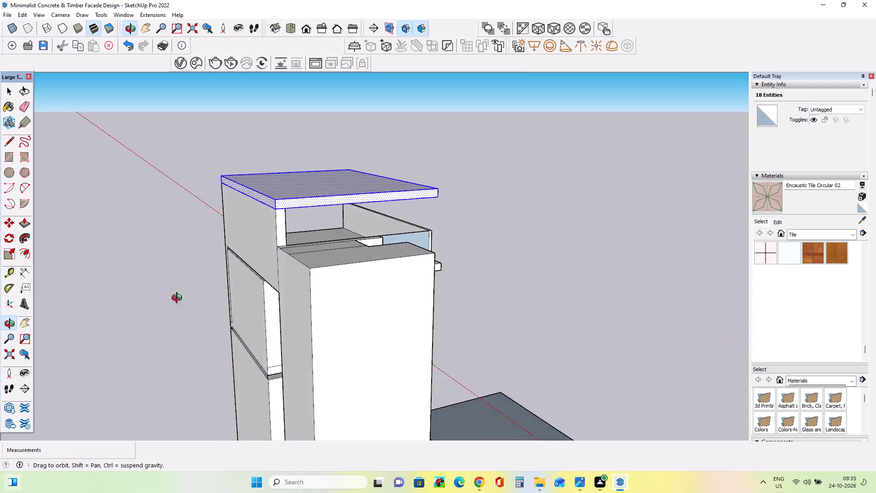
middle_drag(179, 299, 48, 300)
middle_drag(417, 257, 10, 284)
middle_drag(408, 249, 141, 250)
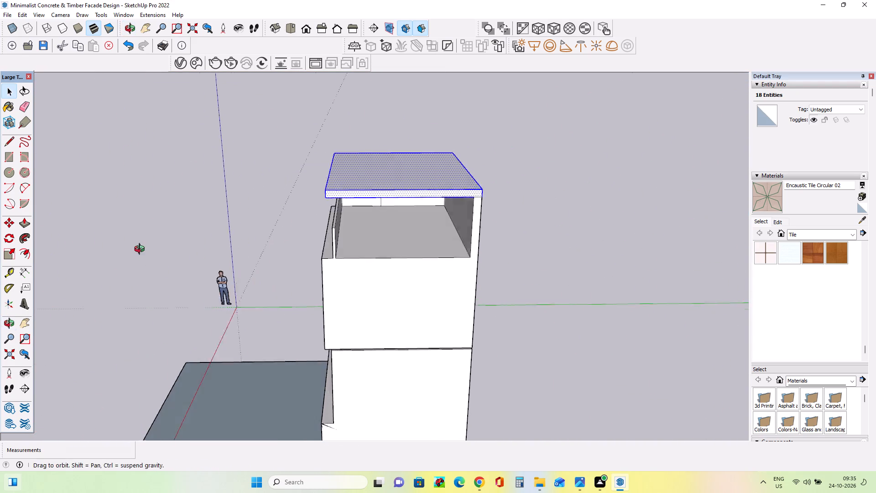
middle_drag(141, 250, 144, 248)
scroll(489, 196, up, 5)
ctrl+click(428, 209)
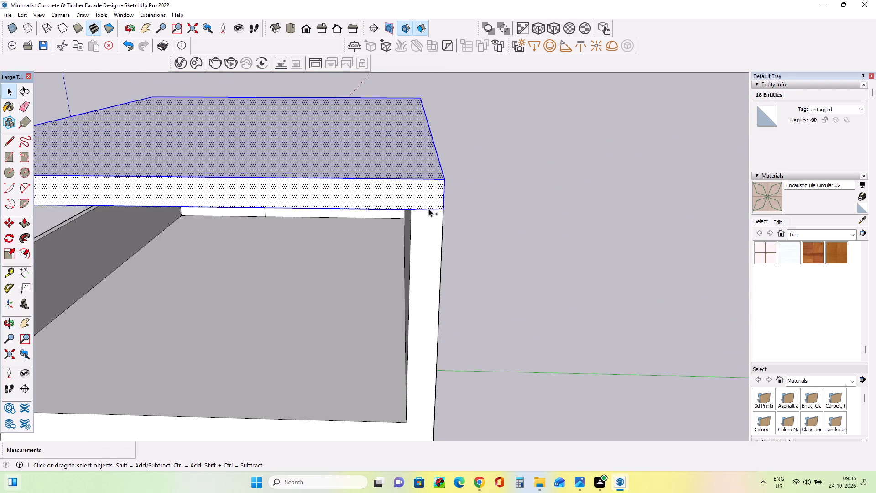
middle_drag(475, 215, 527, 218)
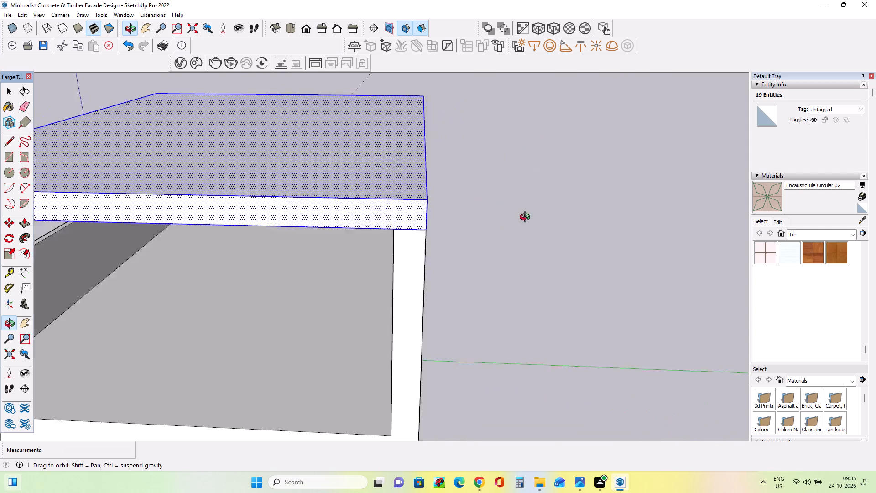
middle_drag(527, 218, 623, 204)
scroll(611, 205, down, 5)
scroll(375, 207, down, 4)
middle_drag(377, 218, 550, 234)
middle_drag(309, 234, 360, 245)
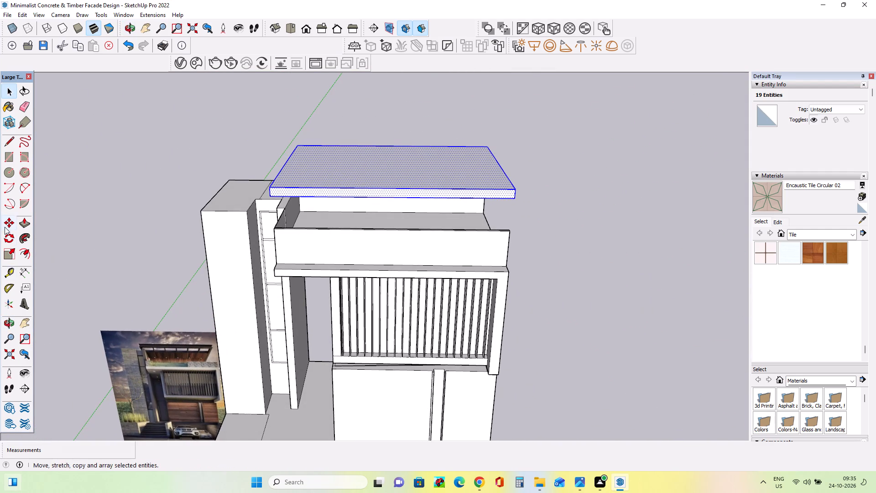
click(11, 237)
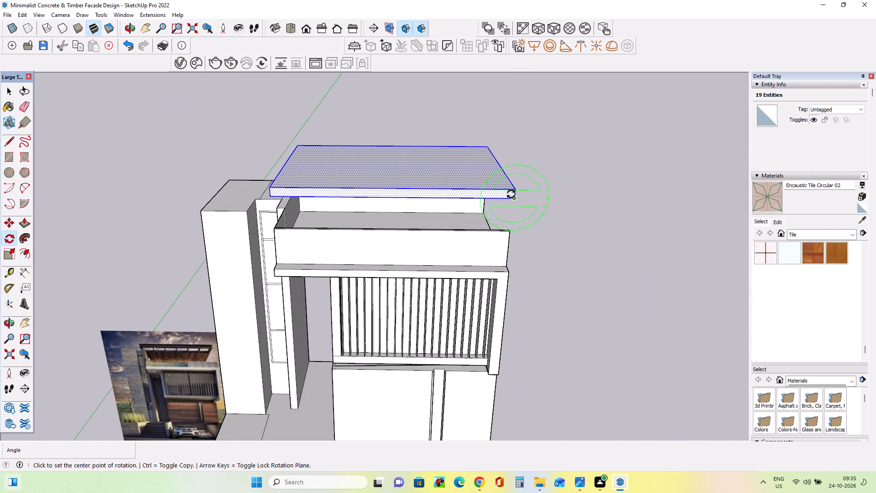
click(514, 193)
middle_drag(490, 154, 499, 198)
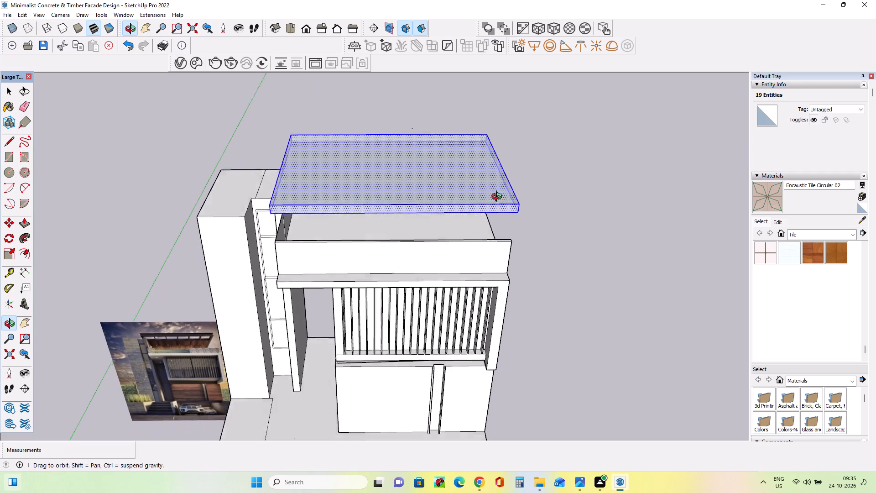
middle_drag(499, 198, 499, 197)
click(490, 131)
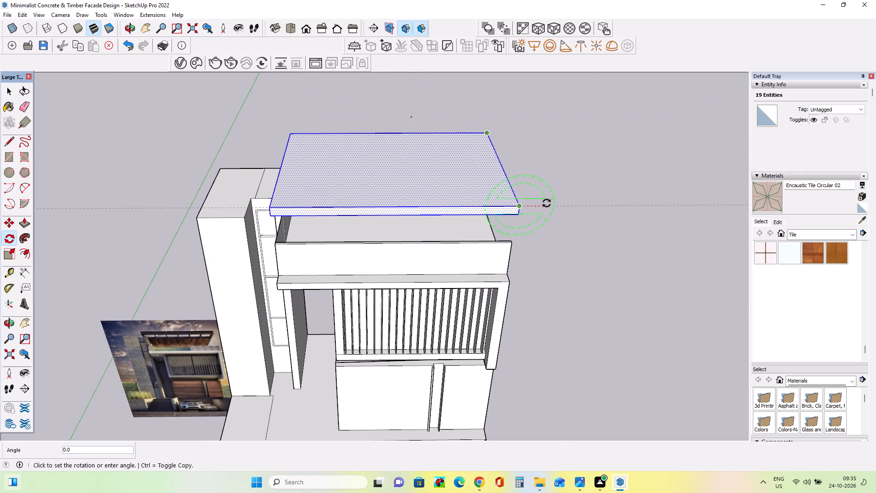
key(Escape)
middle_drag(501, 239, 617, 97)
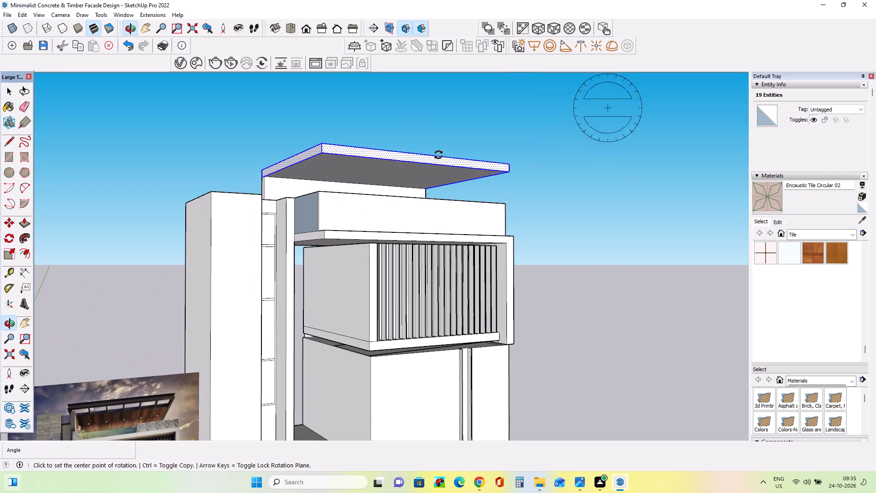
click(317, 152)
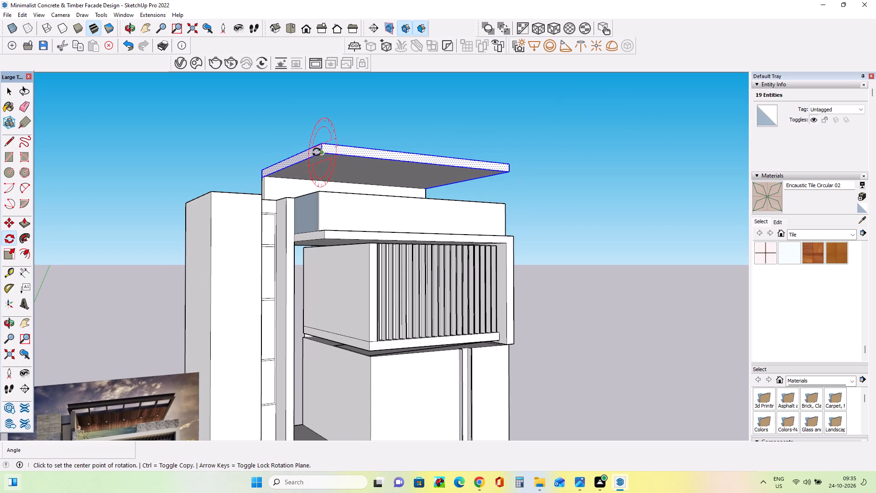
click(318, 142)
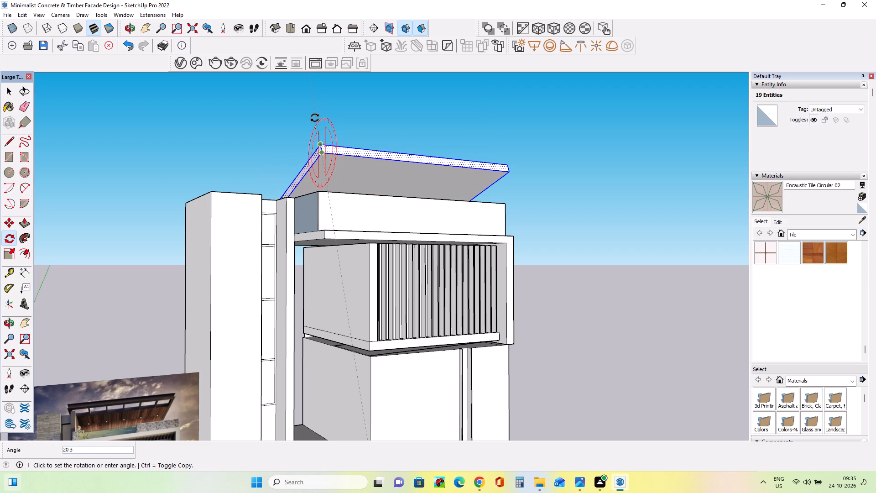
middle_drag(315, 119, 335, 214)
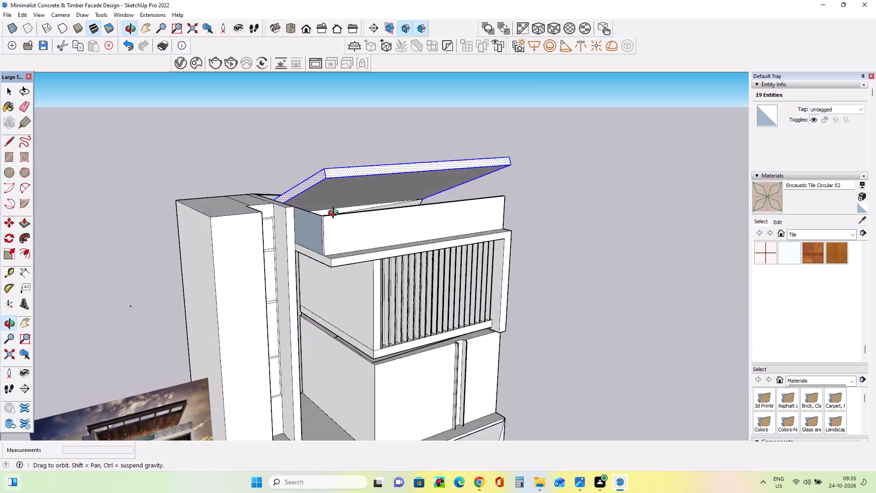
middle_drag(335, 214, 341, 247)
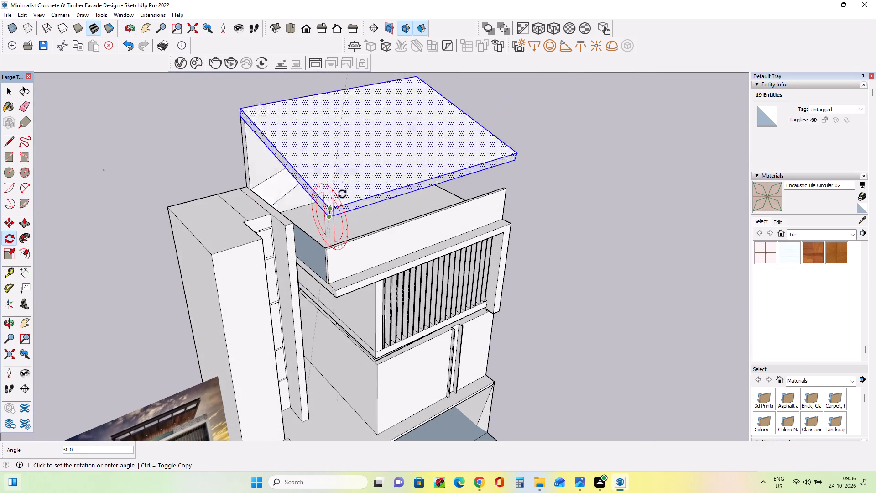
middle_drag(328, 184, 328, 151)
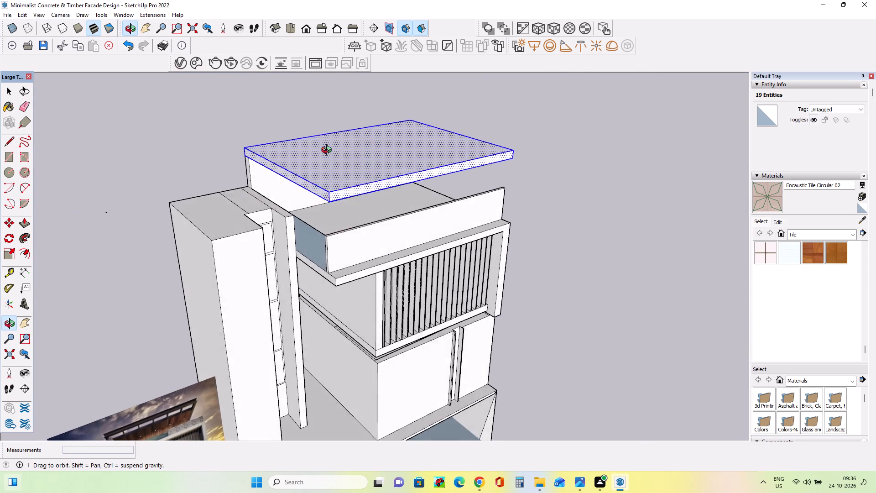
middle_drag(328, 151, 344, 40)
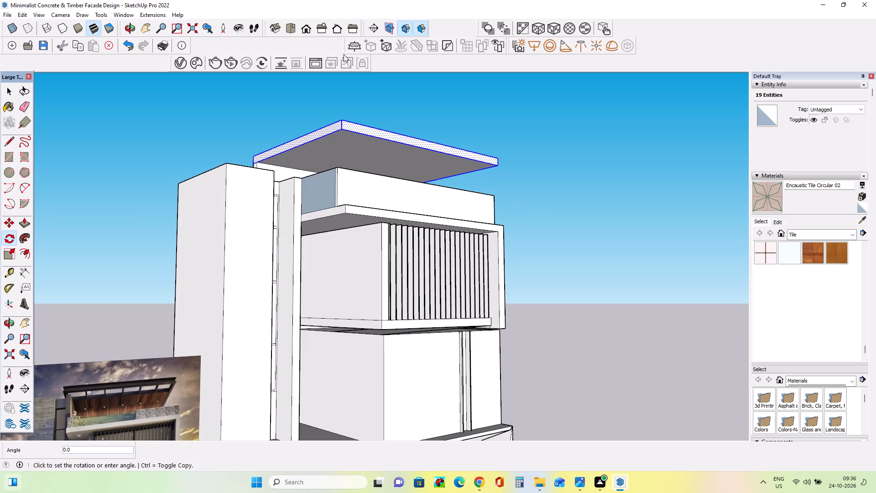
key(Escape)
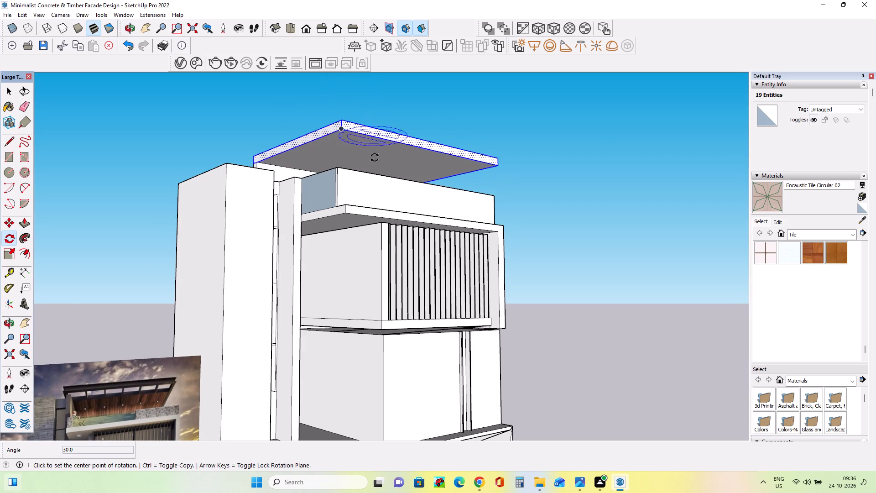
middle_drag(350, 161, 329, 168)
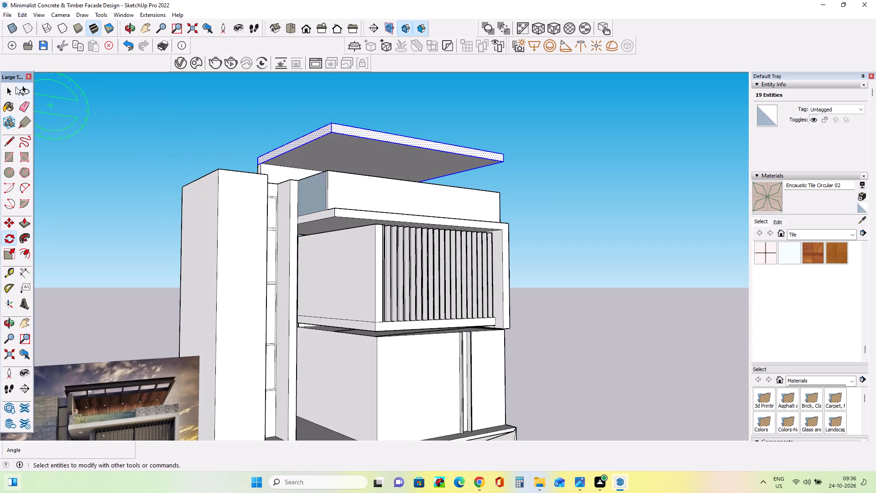
Add the canopy's underside face and its bottom edge along the rear wall to the selection.
ctrl+click(10, 91)
ctrl+scroll(352, 144, up, 6)
ctrl+click(313, 150)
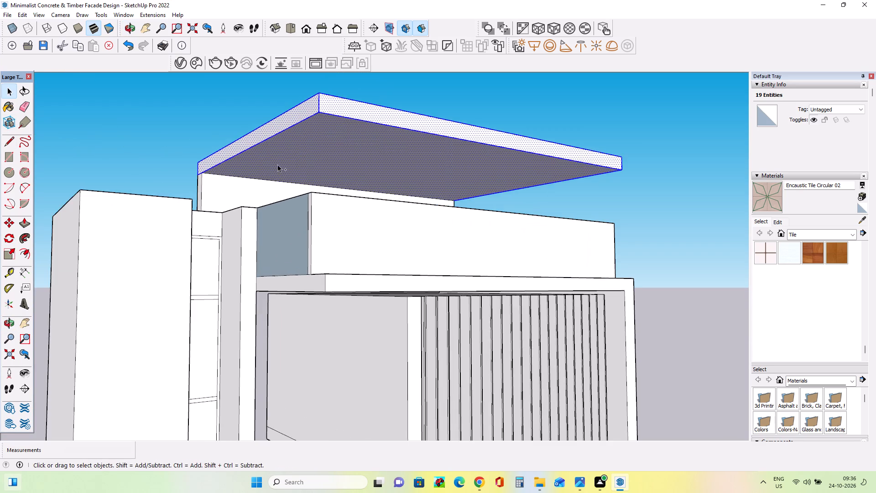
ctrl+scroll(210, 170, up, 7)
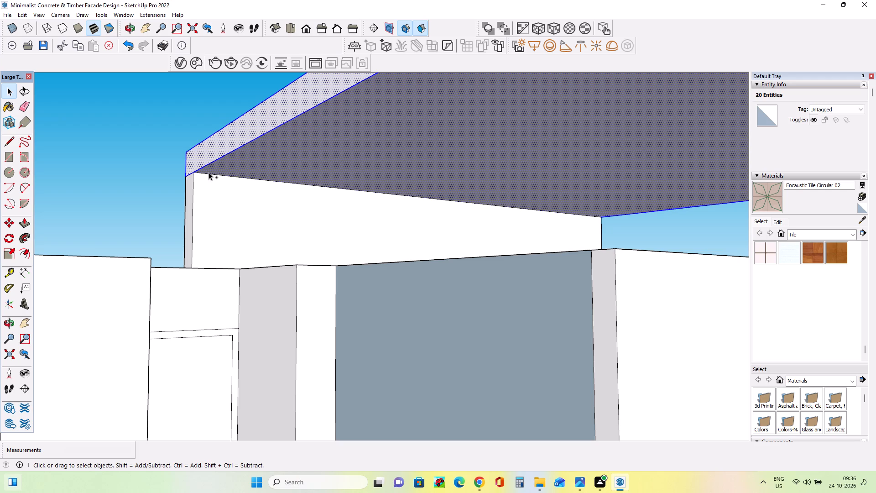
ctrl+click(209, 174)
scroll(200, 185, down, 2)
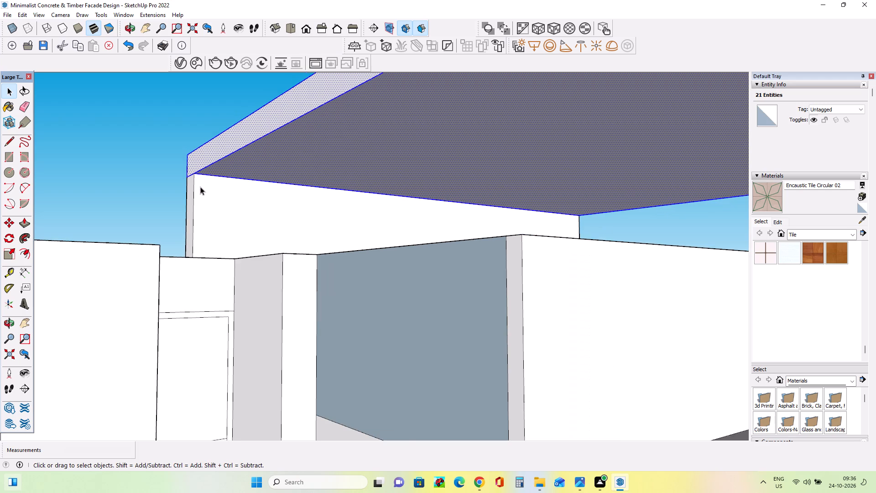
scroll(200, 187, down, 4)
scroll(337, 172, down, 2)
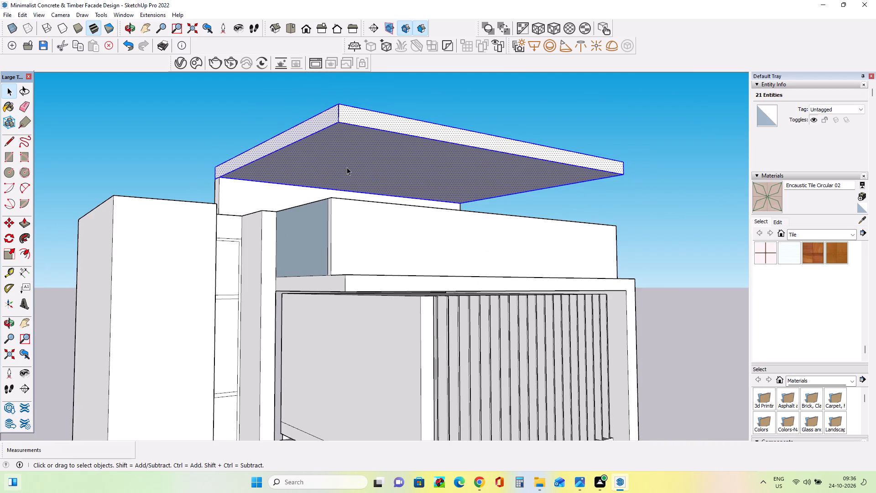
middle_drag(347, 173, 315, 198)
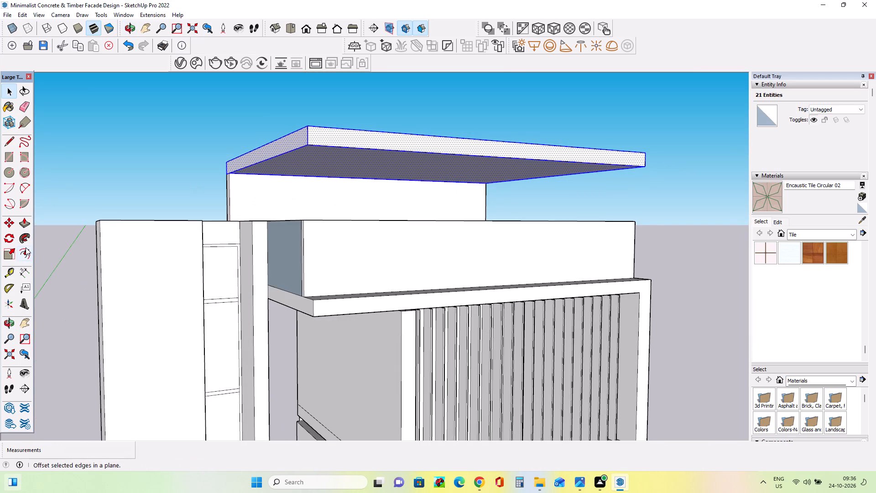
Rotate the selected canopy slab about 9.6° around the middle of its left end so the front edge rises.
click(11, 237)
click(266, 154)
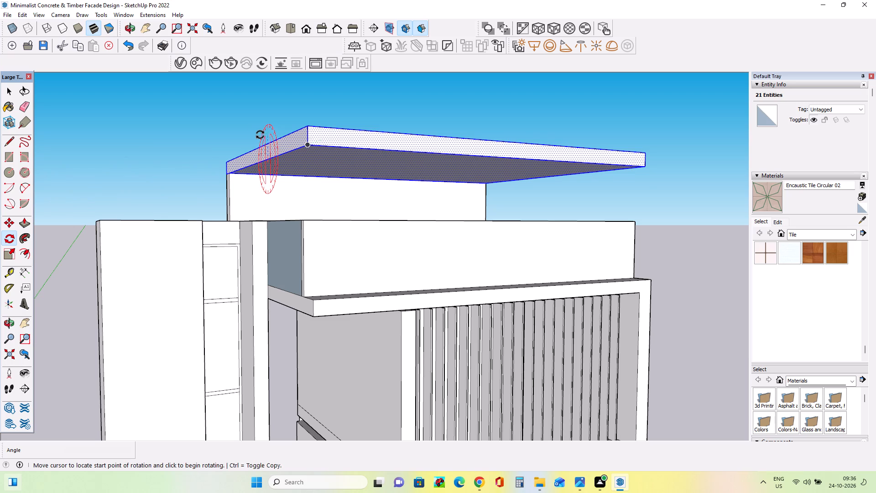
click(258, 134)
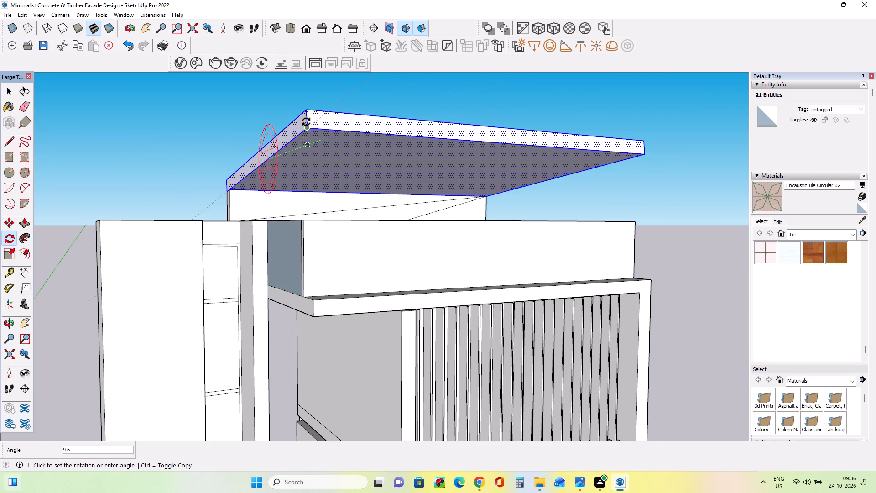
click(306, 122)
Examine the tilted canopy from the front, above and the sides, and clear the selection.
scroll(271, 199, down, 8)
middle_drag(459, 200, 303, 229)
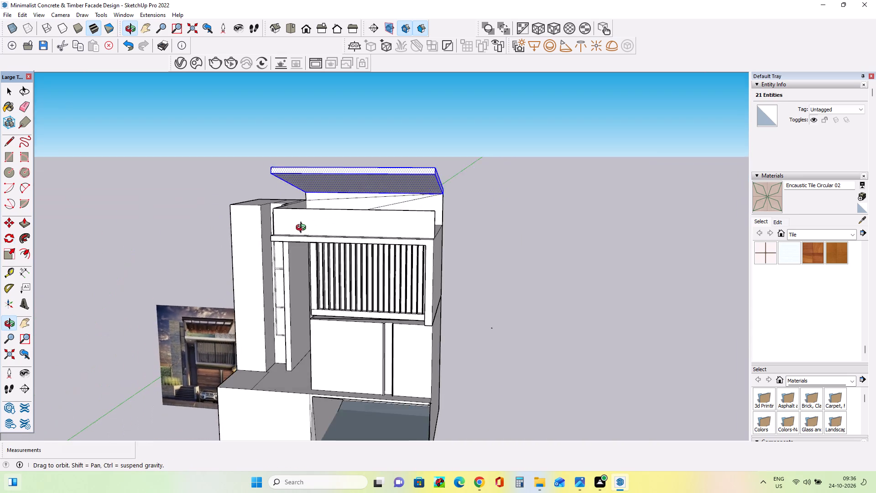
middle_drag(303, 229, 361, 210)
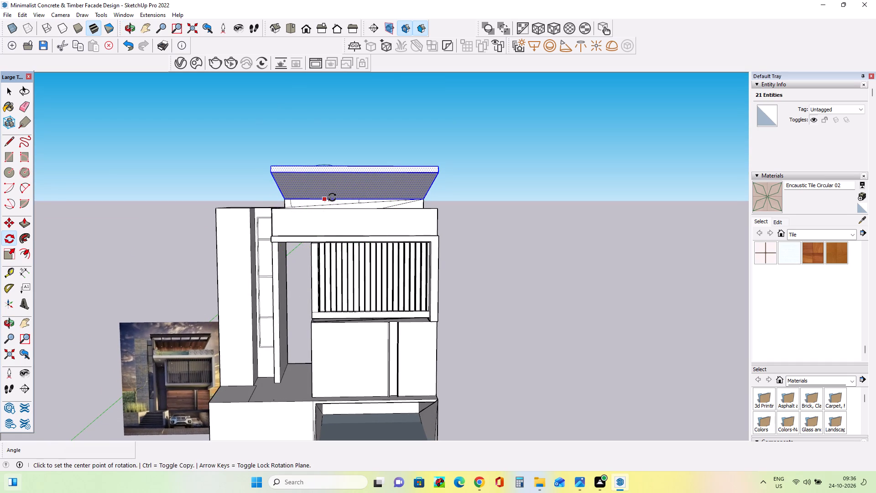
scroll(321, 196, up, 4)
middle_drag(371, 228, 405, 294)
middle_drag(300, 250, 333, 276)
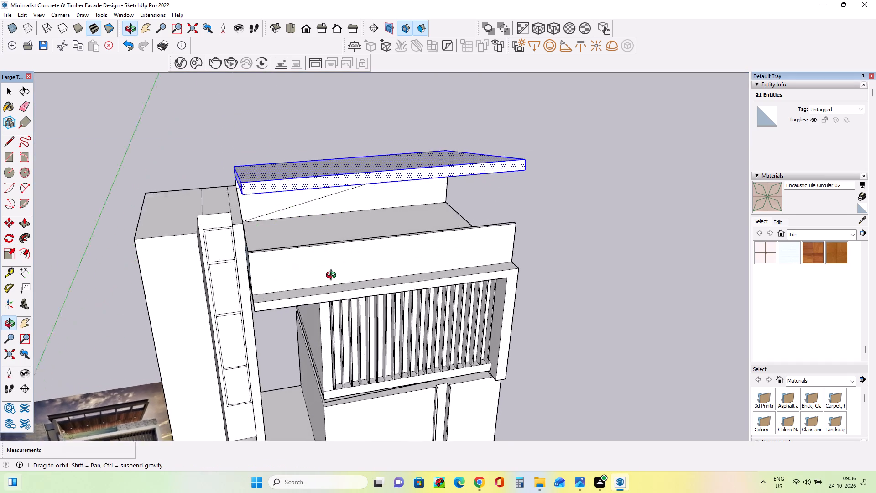
middle_drag(333, 276, 208, 226)
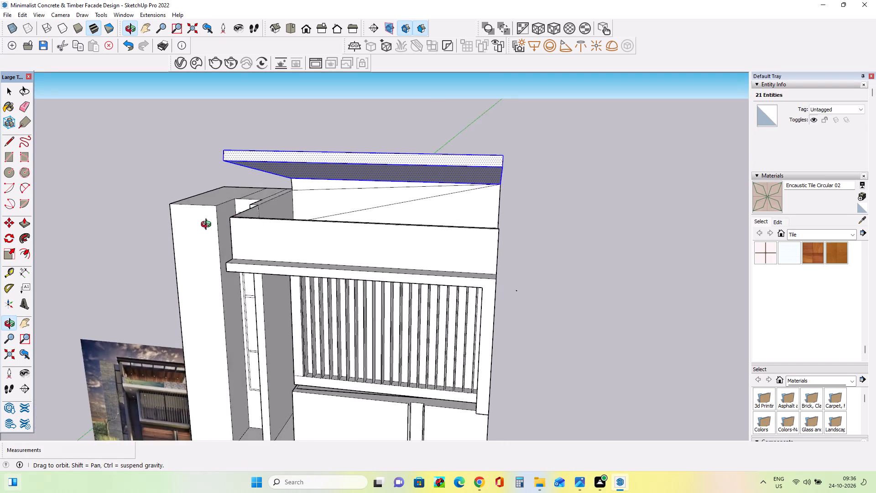
middle_drag(208, 226, 279, 236)
click(10, 90)
double_click(163, 116)
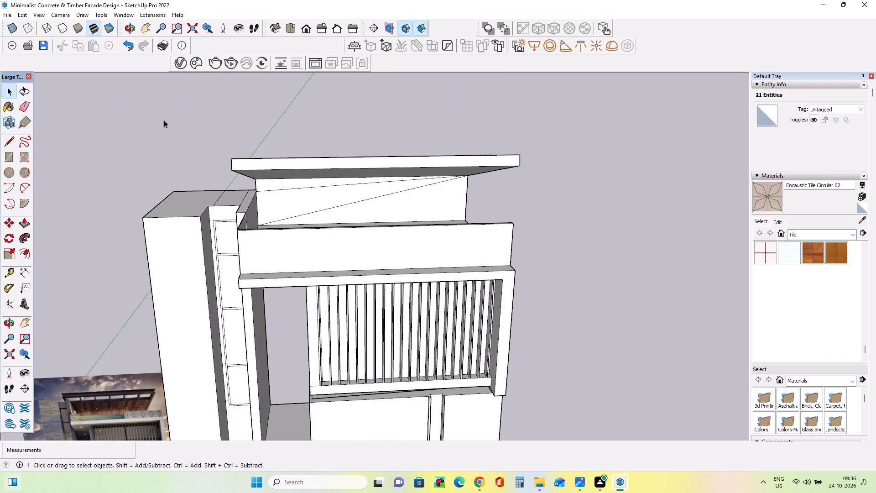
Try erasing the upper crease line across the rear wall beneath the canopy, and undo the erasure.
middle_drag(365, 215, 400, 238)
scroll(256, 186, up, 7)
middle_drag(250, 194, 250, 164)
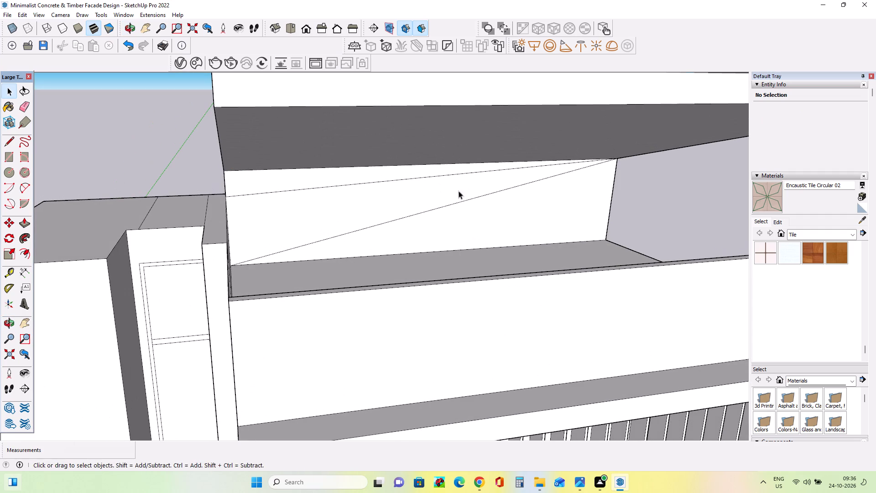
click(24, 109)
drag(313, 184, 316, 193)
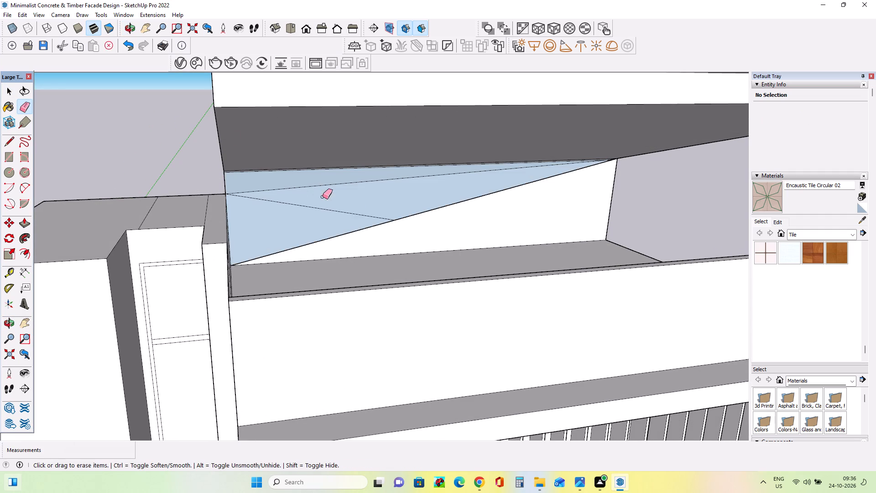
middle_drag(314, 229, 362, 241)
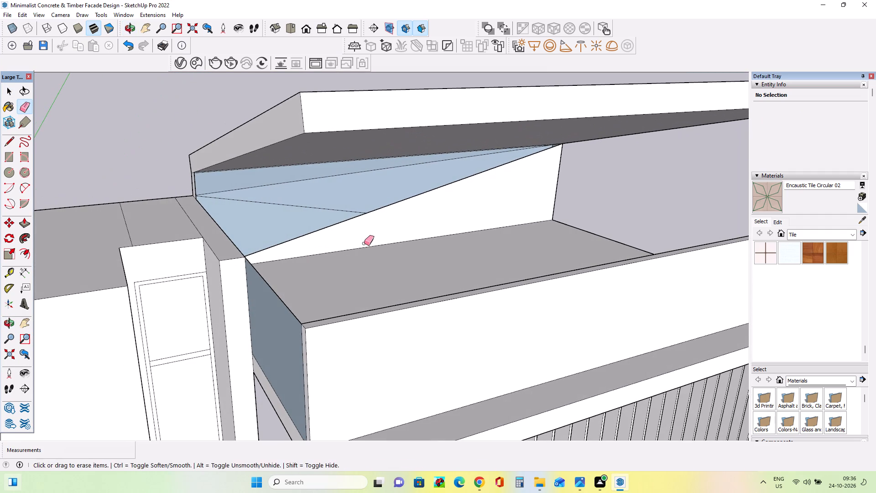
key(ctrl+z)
Examine the canopy's slope and the creased wall beneath it from several angles and distances.
middle_drag(276, 246, 206, 222)
scroll(206, 222, down, 9)
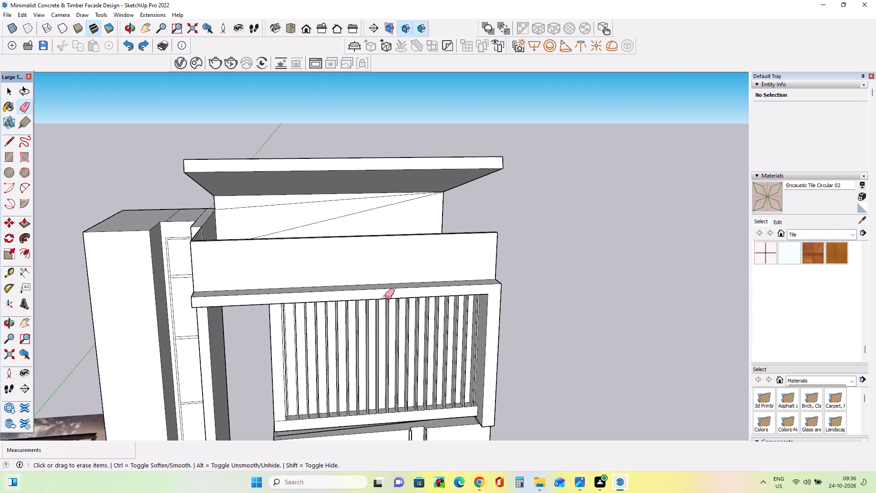
middle_drag(381, 297, 355, 261)
scroll(354, 261, down, 3)
scroll(485, 266, down, 5)
middle_drag(396, 265, 386, 220)
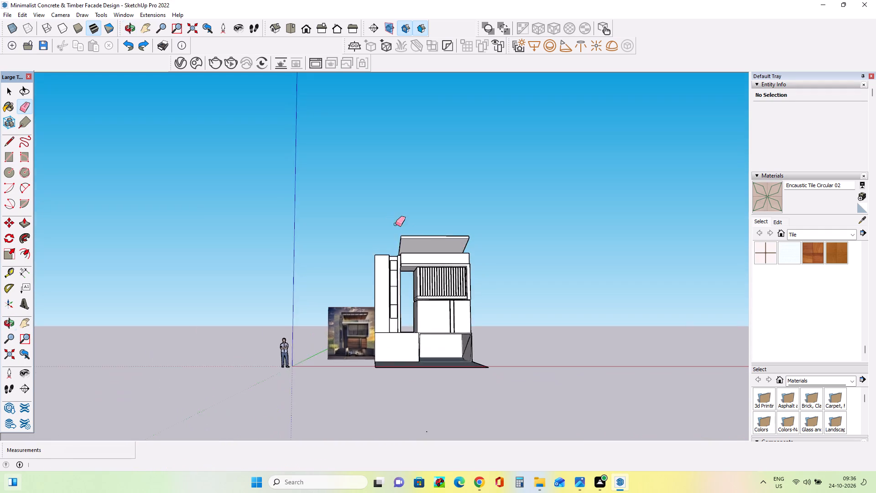
scroll(456, 248, up, 4)
middle_drag(428, 281, 543, 388)
scroll(411, 261, up, 4)
middle_drag(415, 260, 383, 256)
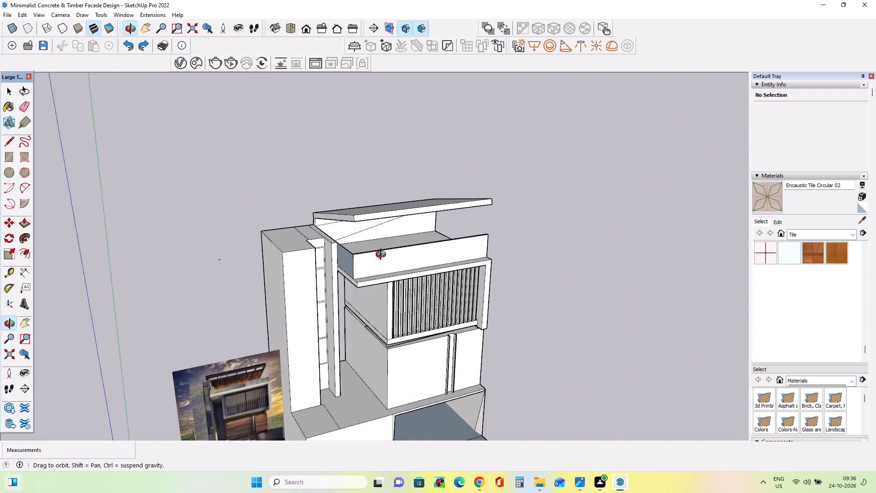
middle_drag(383, 256, 328, 216)
scroll(328, 216, down, 2)
middle_drag(394, 228, 393, 204)
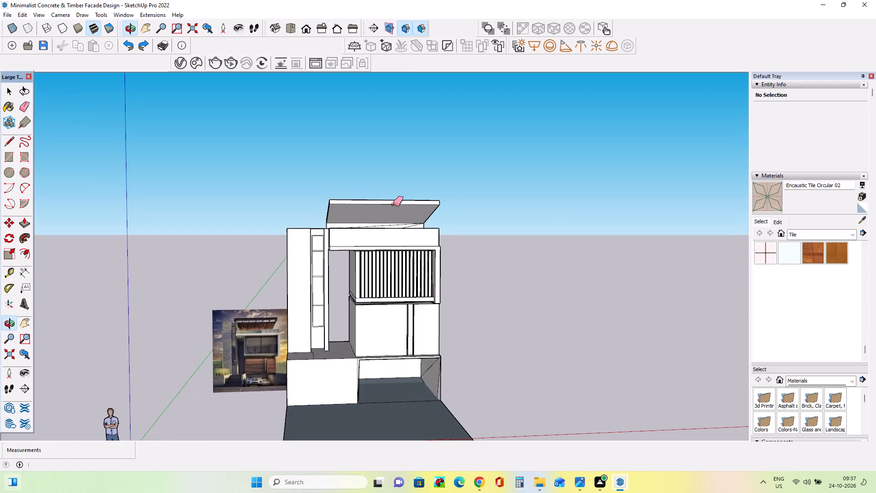
scroll(381, 223, up, 3)
scroll(379, 222, down, 8)
scroll(443, 260, up, 5)
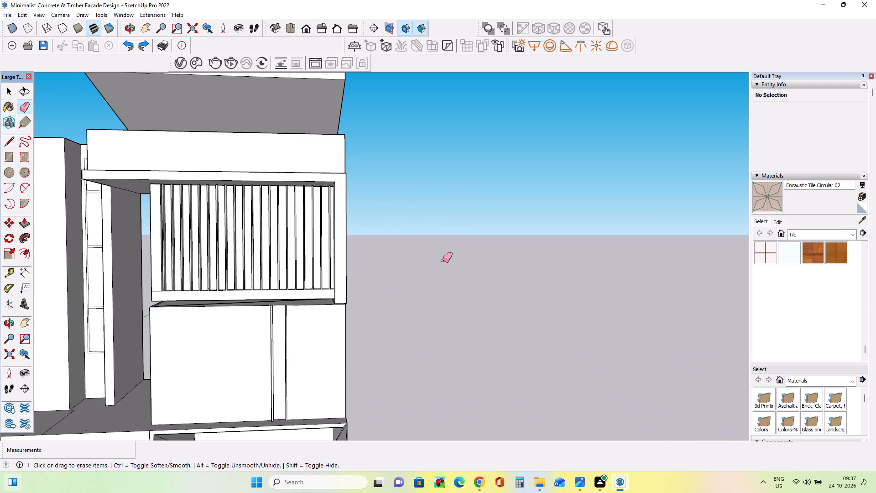
scroll(443, 259, down, 2)
middle_drag(355, 206, 362, 223)
scroll(302, 196, up, 5)
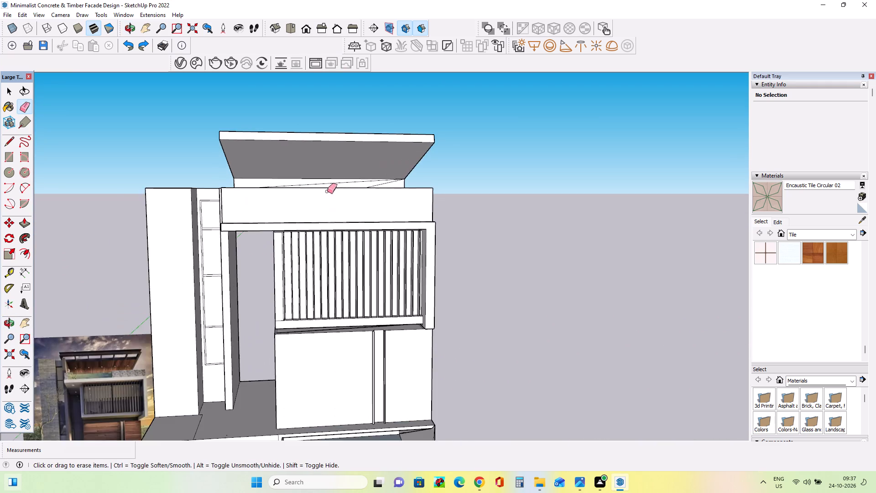
scroll(327, 191, up, 11)
scroll(388, 175, down, 9)
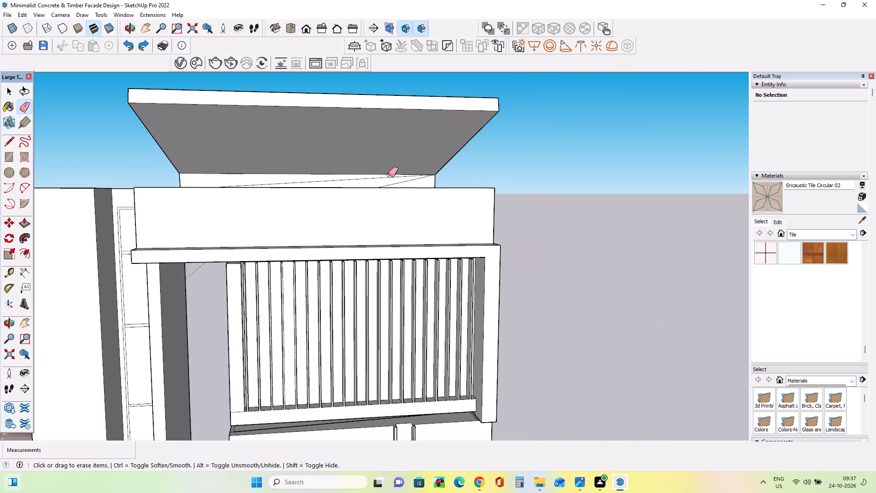
scroll(388, 175, down, 7)
Compare the tilted canopy with the timber-lined roof canopy in the reference image.
middle_drag(412, 190, 507, 247)
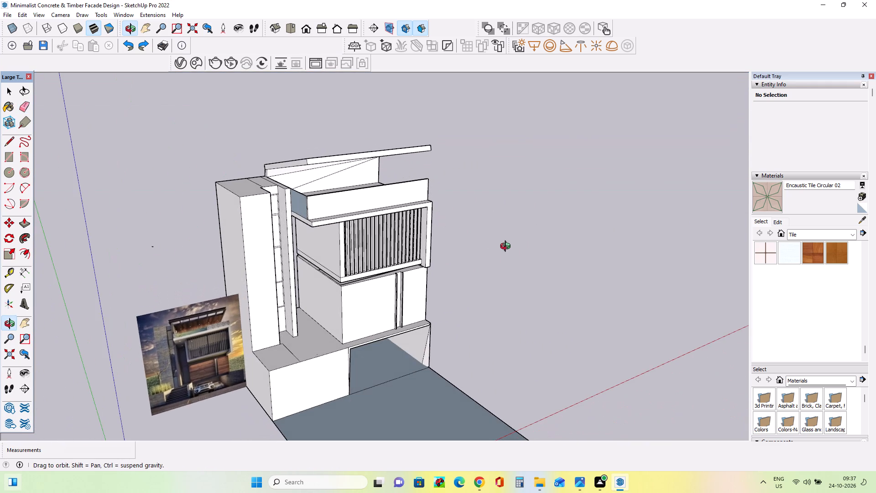
middle_drag(507, 247, 508, 247)
middle_drag(350, 217, 357, 215)
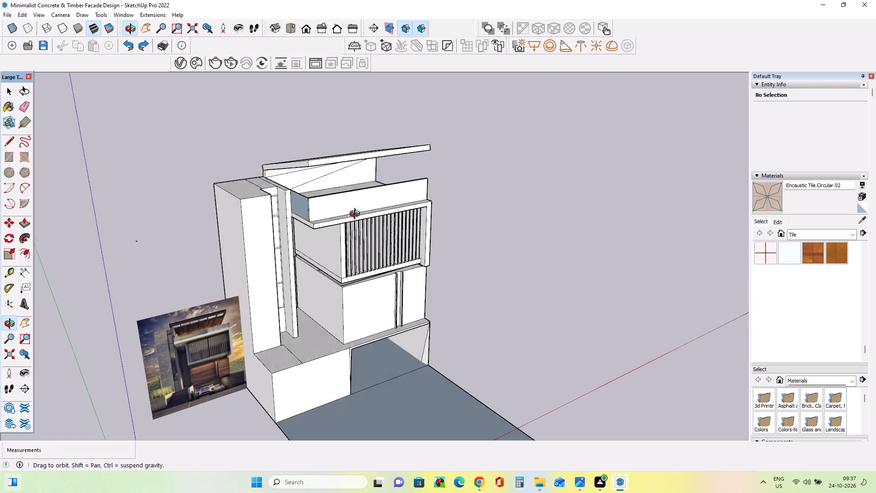
middle_drag(357, 215, 355, 214)
scroll(219, 329, up, 16)
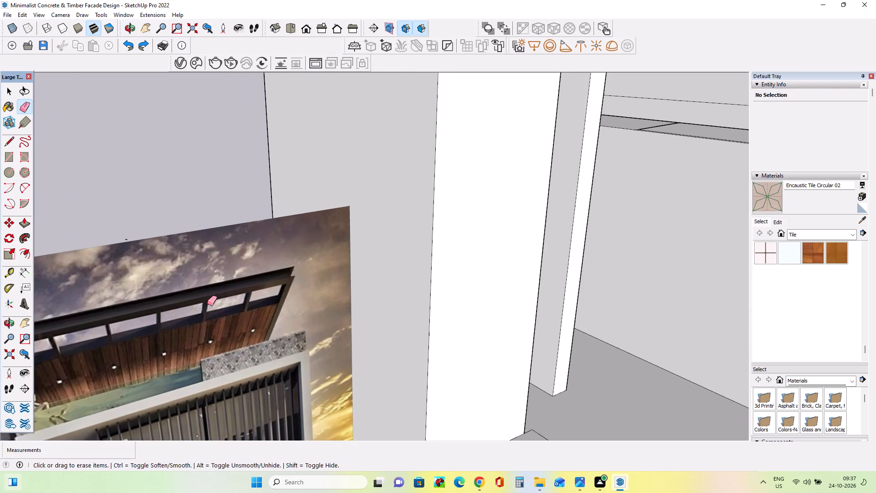
scroll(207, 304, down, 15)
middle_drag(396, 229, 380, 241)
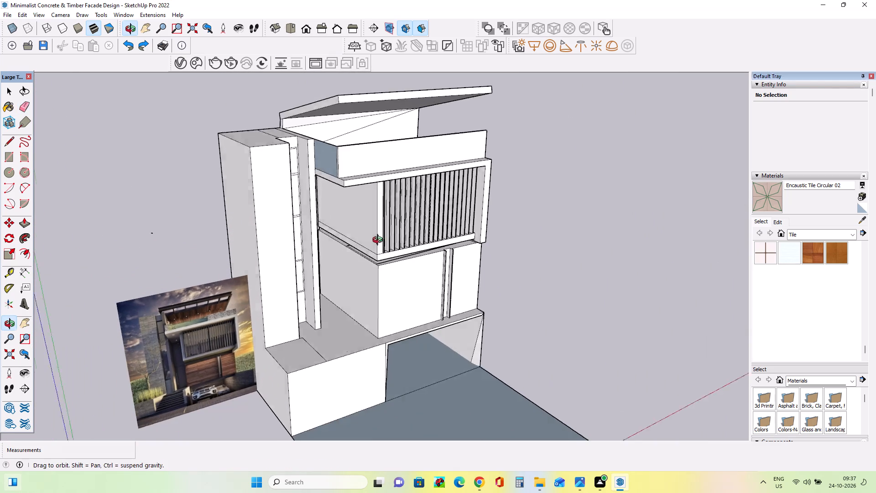
Draw a rectangle across the rear wall beneath the canopy, starting from the wall's upper corner beside the tower.
middle_drag(380, 241, 251, 244)
scroll(251, 244, down, 2)
middle_drag(351, 224, 413, 211)
scroll(313, 153, up, 3)
middle_drag(315, 169, 240, 144)
scroll(241, 145, up, 3)
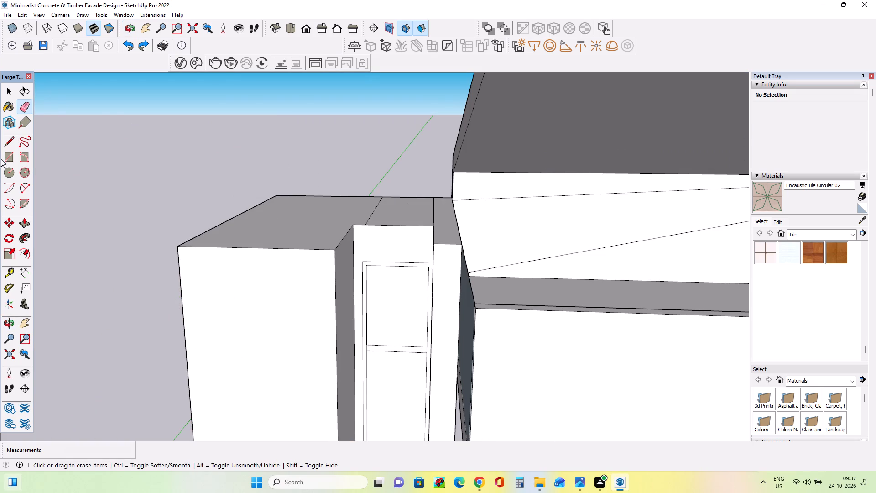
click(8, 157)
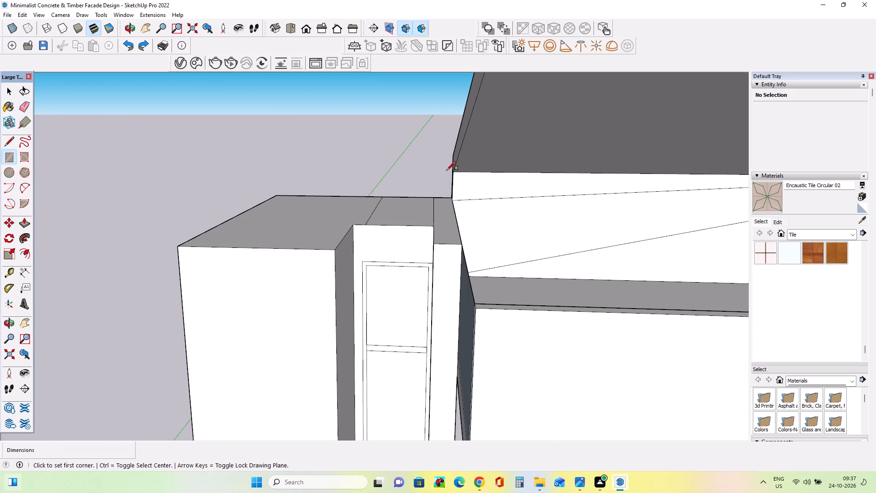
drag(453, 170, 464, 178)
scroll(470, 201, down, 9)
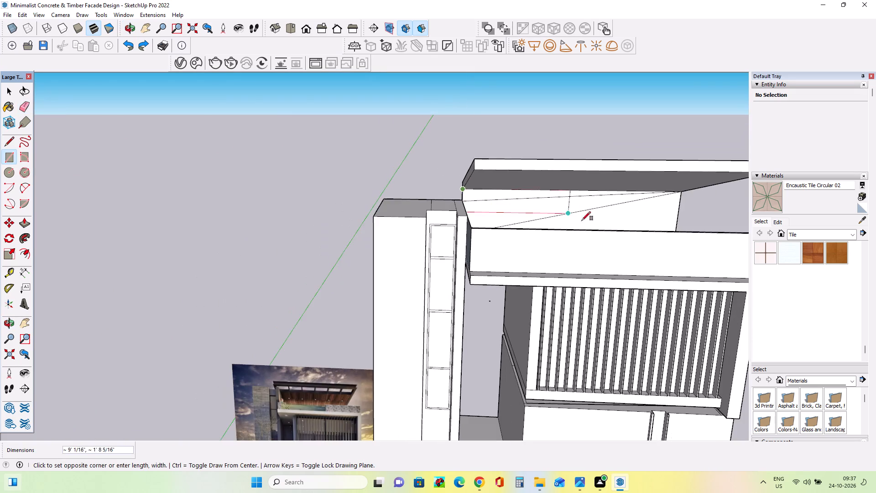
middle_drag(590, 240, 600, 287)
click(669, 215)
Examine the rear wall, the canopy and the whole facade from several angles and distances beside the reference image.
middle_drag(581, 215, 565, 150)
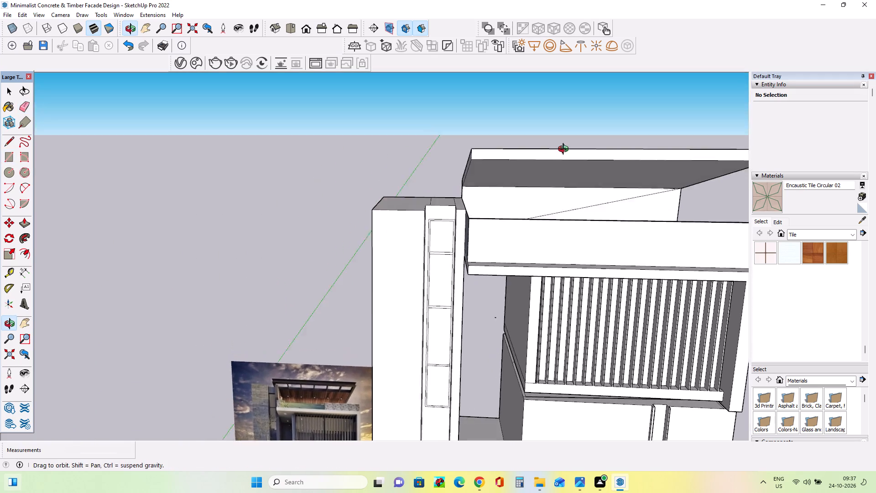
middle_drag(565, 150, 531, 146)
scroll(332, 190, down, 5)
middle_drag(478, 233, 638, 212)
scroll(284, 292, up, 4)
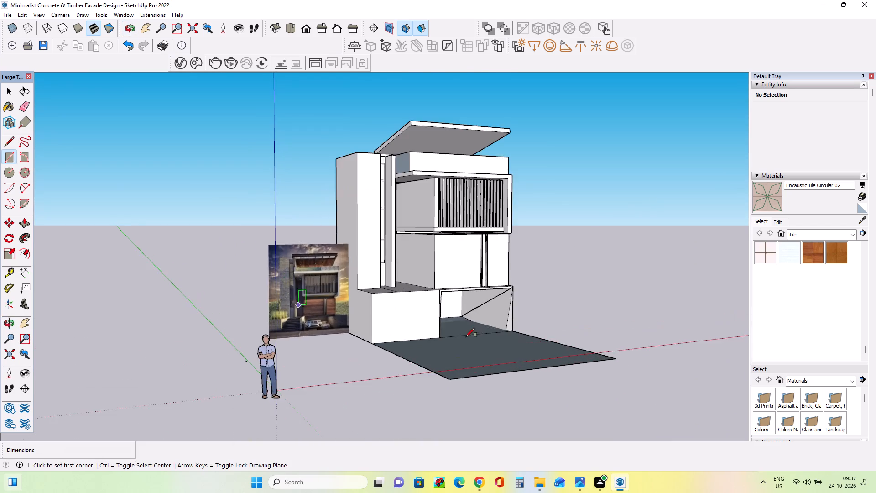
middle_drag(510, 342, 310, 347)
middle_drag(485, 336, 523, 353)
scroll(477, 313, up, 1)
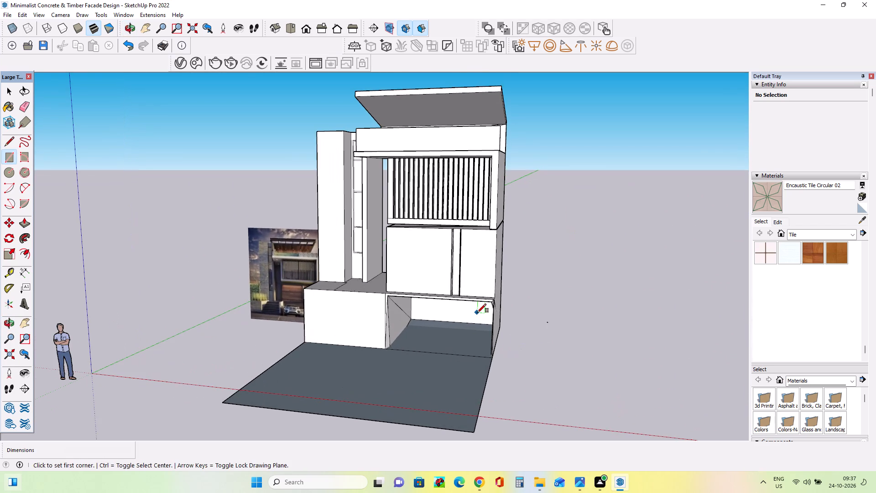
middle_drag(477, 313, 510, 334)
scroll(497, 300, down, 1)
middle_drag(500, 291, 508, 274)
scroll(508, 274, up, 2)
scroll(508, 274, down, 1)
middle_click(508, 274)
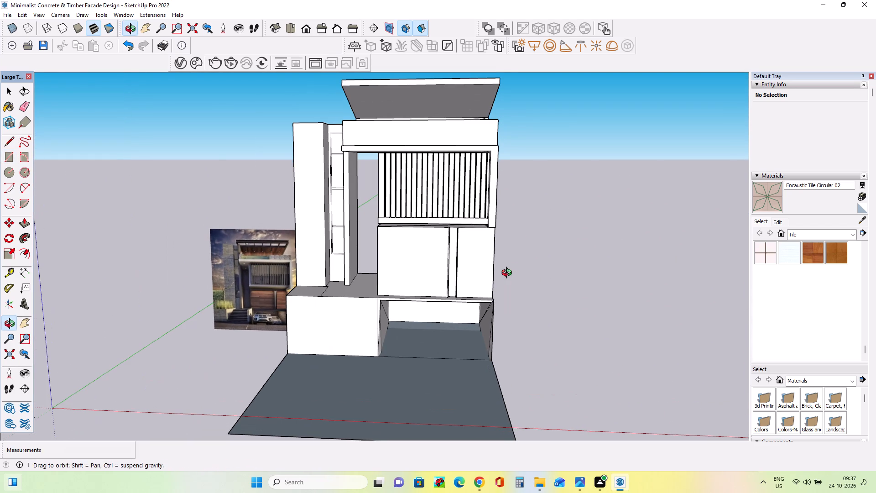
scroll(502, 160, down, 2)
middle_drag(517, 186, 542, 228)
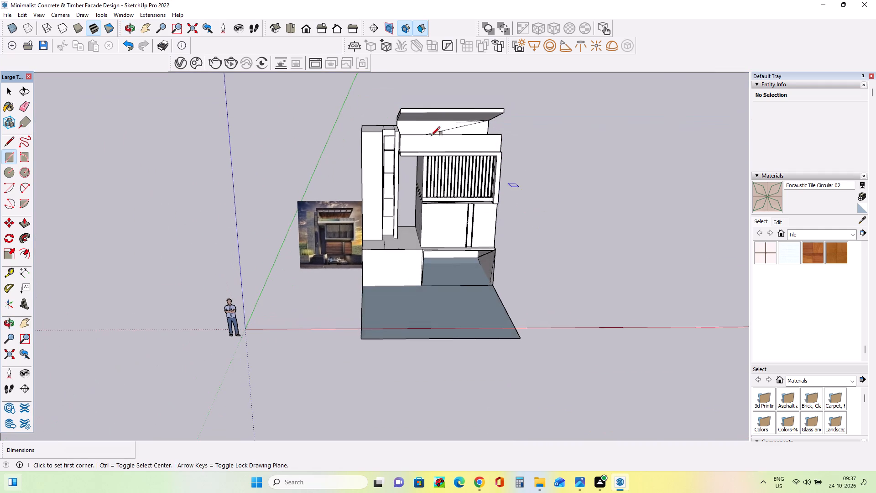
Draw a thin rectangle along the top of the canopy's front edge, about 16' 7 1/8" by 1 13/16".
scroll(408, 100, up, 4)
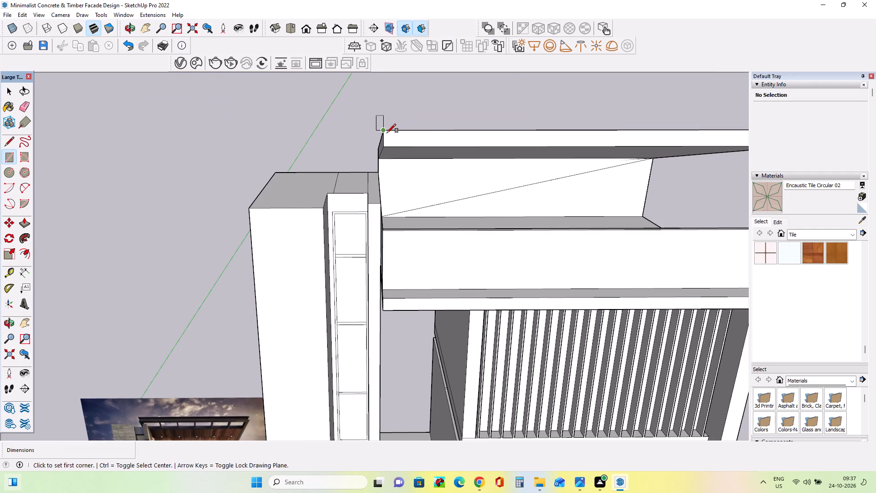
click(387, 133)
scroll(362, 142, down, 3)
scroll(509, 140, up, 4)
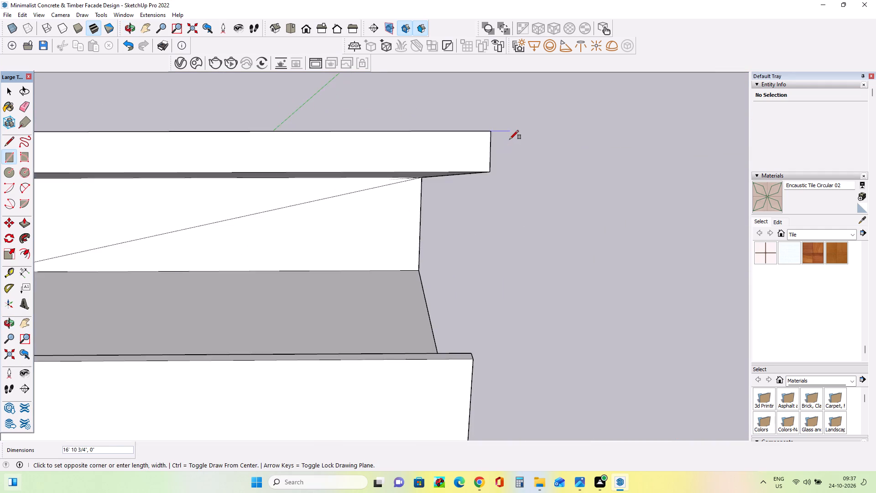
scroll(510, 139, up, 3)
scroll(493, 137, down, 4)
scroll(474, 137, up, 4)
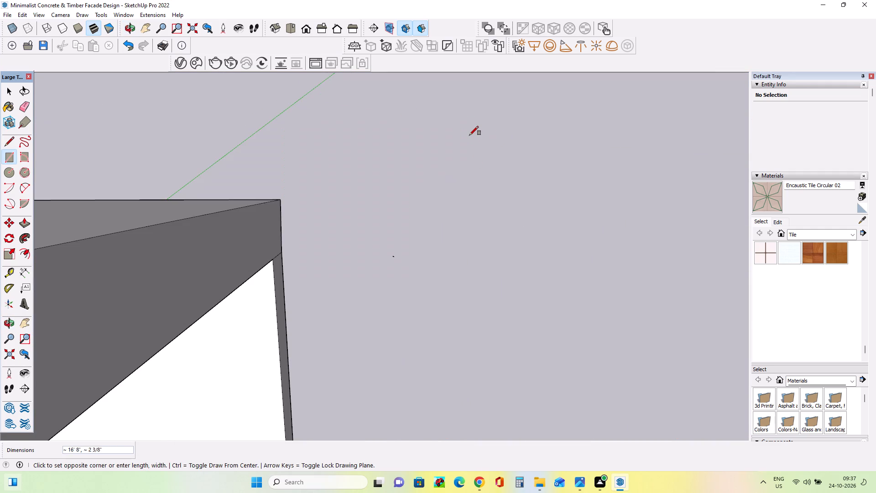
scroll(469, 136, down, 1)
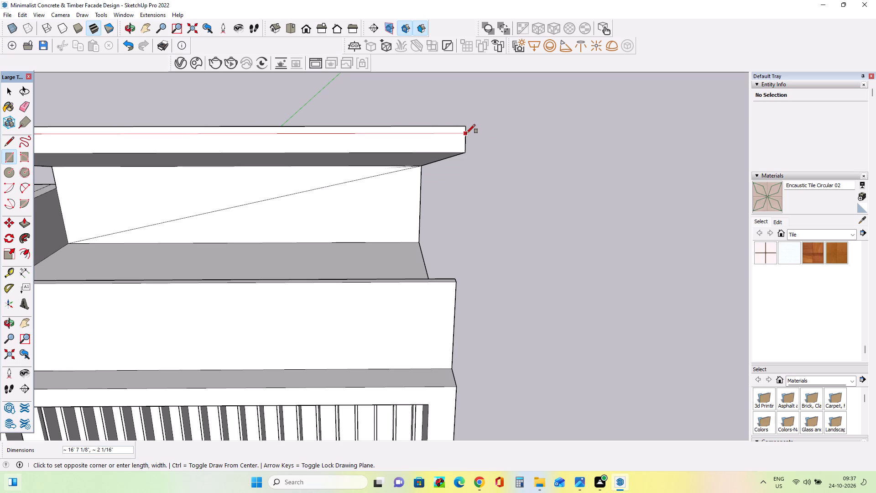
click(466, 132)
Draw a matching thin rectangle along the bottom of the canopy's front edge, about 16' 7 1/8" by 1 5/16".
click(464, 154)
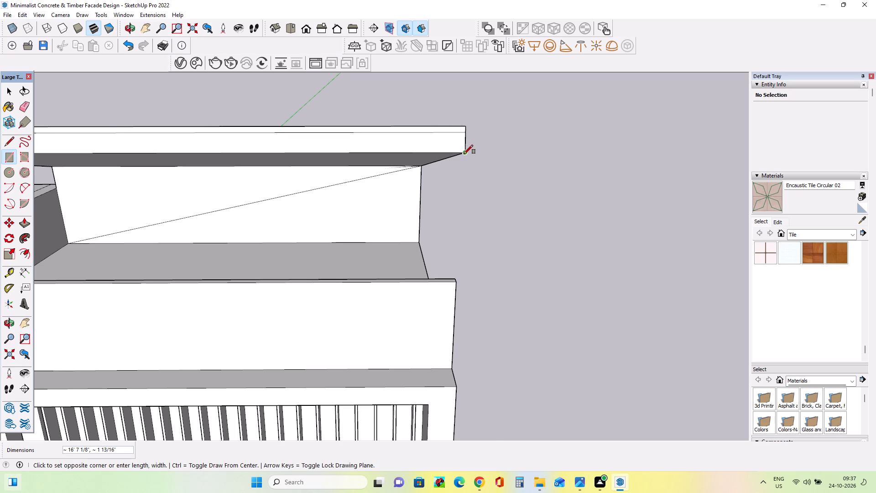
scroll(486, 154, down, 4)
scroll(355, 166, up, 9)
scroll(353, 146, down, 1)
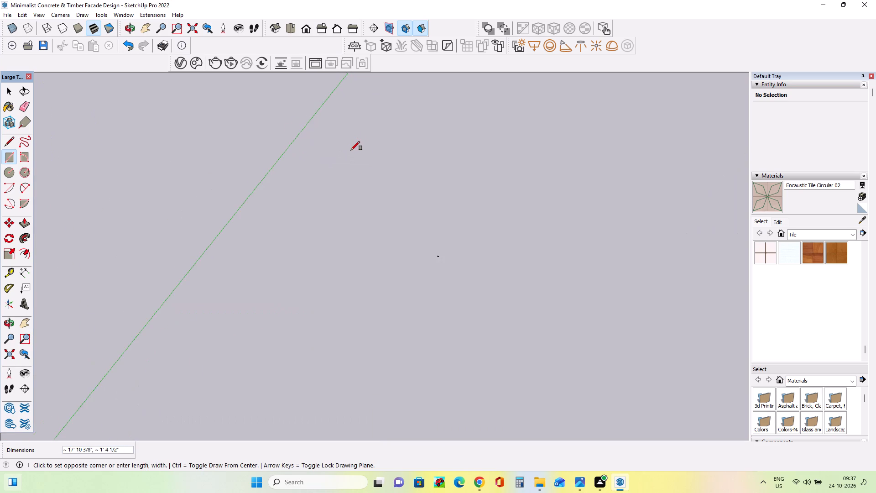
scroll(351, 150, down, 4)
scroll(368, 132, up, 4)
scroll(359, 145, down, 2)
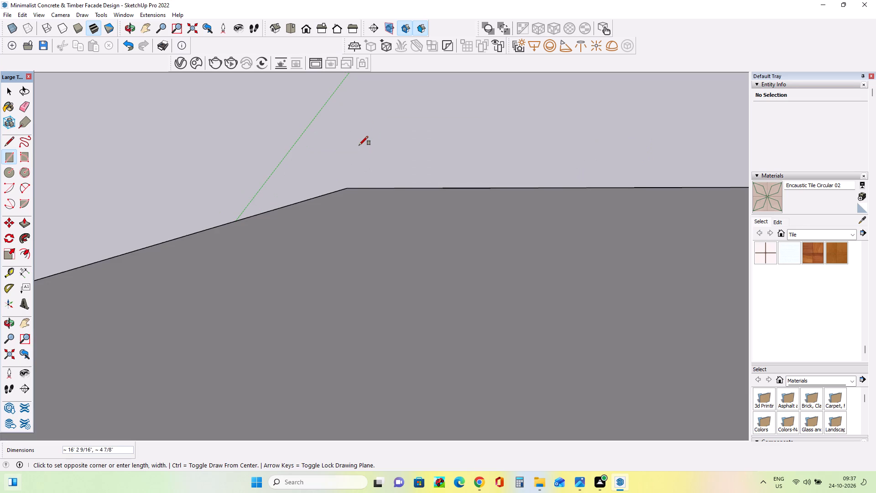
scroll(368, 164, down, 3)
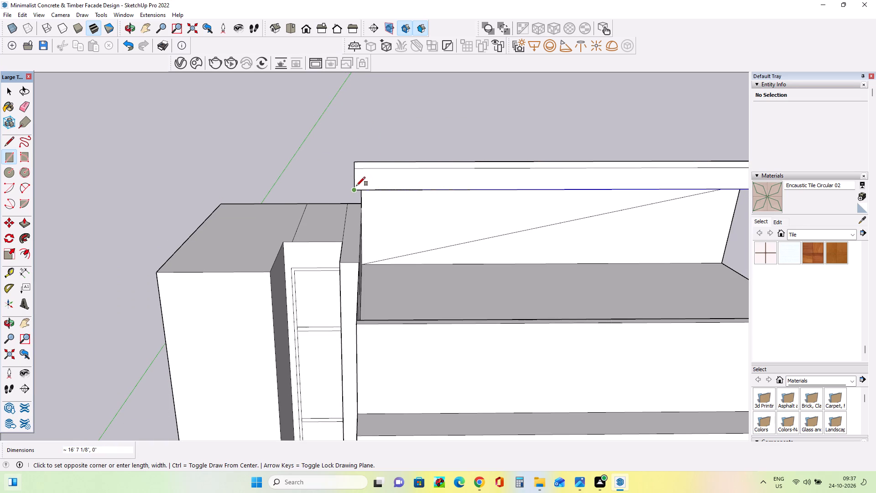
scroll(357, 185, up, 2)
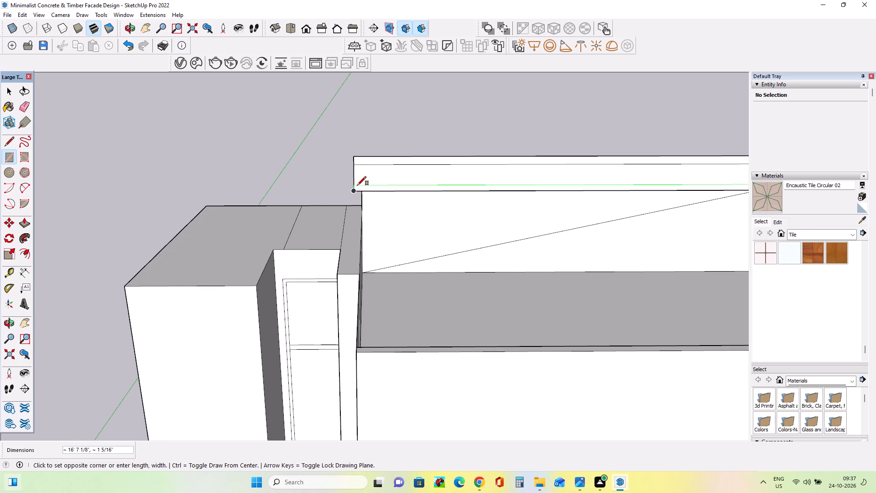
click(357, 185)
Push the middle band of the canopy's front edge inward 5 1/8" to form a recess between the two thin strips.
scroll(270, 178, down, 3)
middle_drag(322, 191, 328, 197)
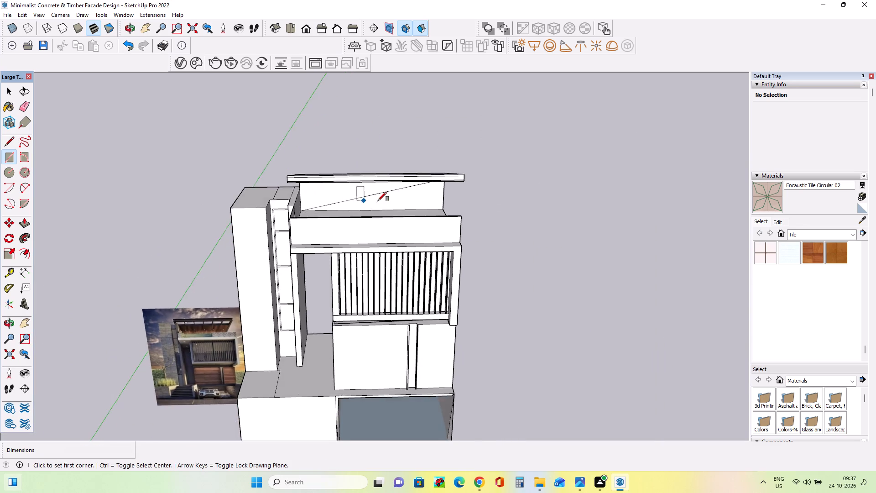
scroll(379, 200, up, 5)
middle_drag(299, 211, 303, 218)
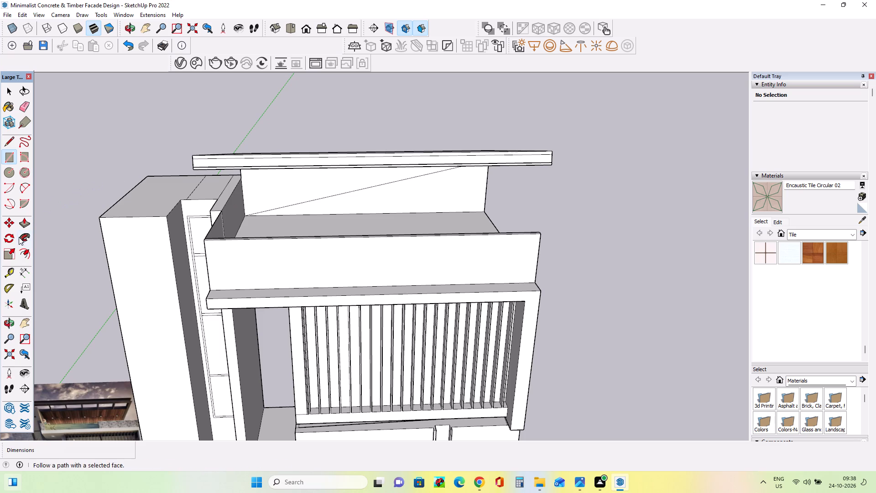
click(28, 222)
scroll(245, 147, up, 4)
scroll(252, 160, down, 4)
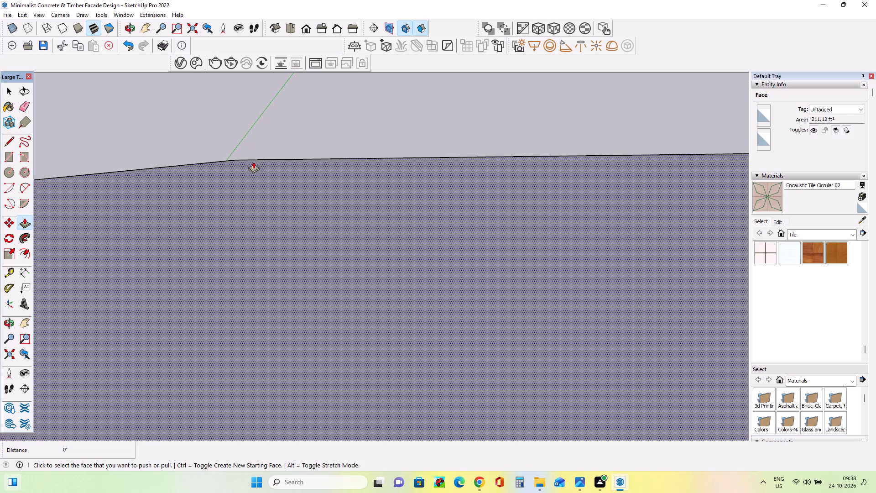
scroll(253, 162, down, 1)
scroll(311, 180, down, 2)
drag(310, 299, 310, 291)
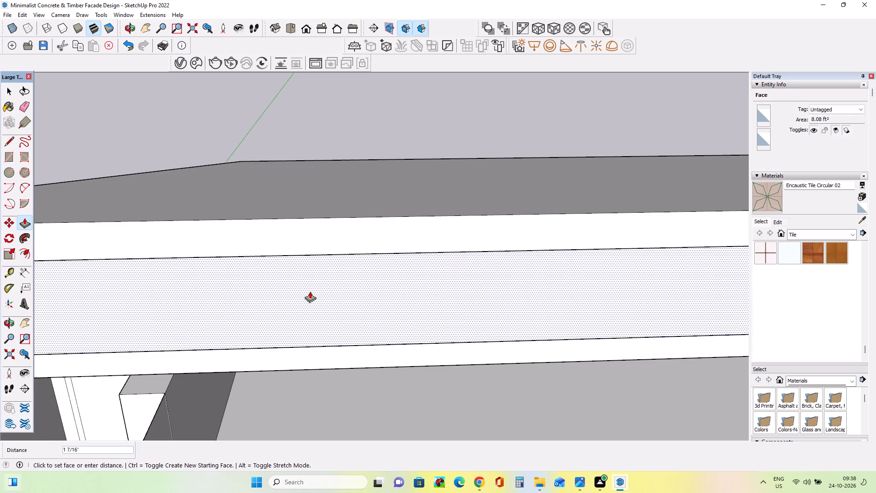
drag(310, 291, 314, 276)
Draw a line about 12' 3 11/16" long on the canopy's tower-side face, from the recess's upper corner to the rear edge.
scroll(353, 246, down, 3)
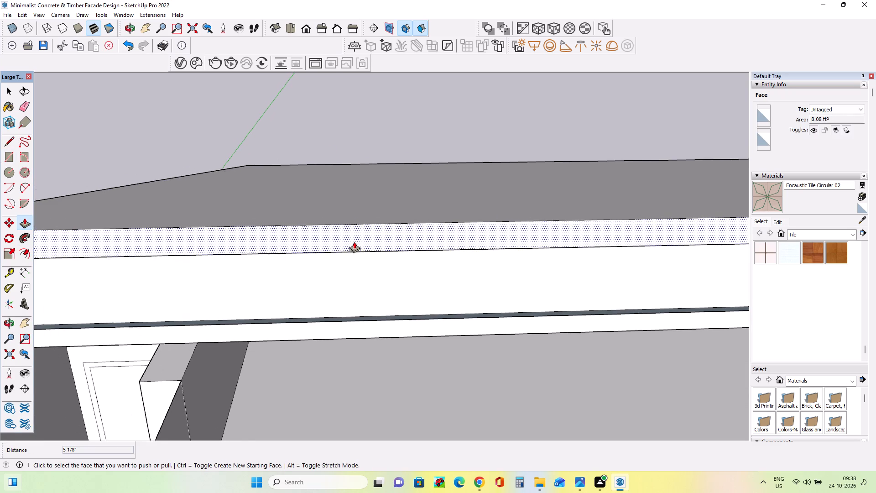
scroll(354, 241, down, 10)
scroll(290, 232, down, 12)
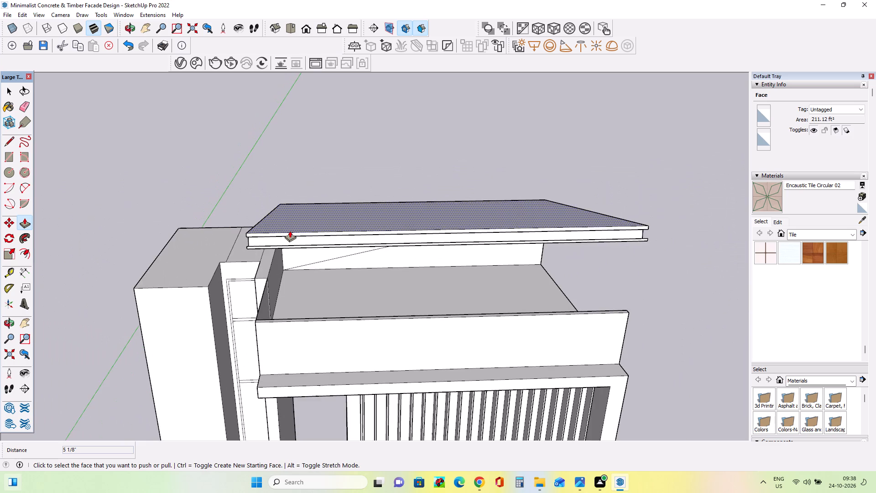
middle_drag(304, 241, 630, 184)
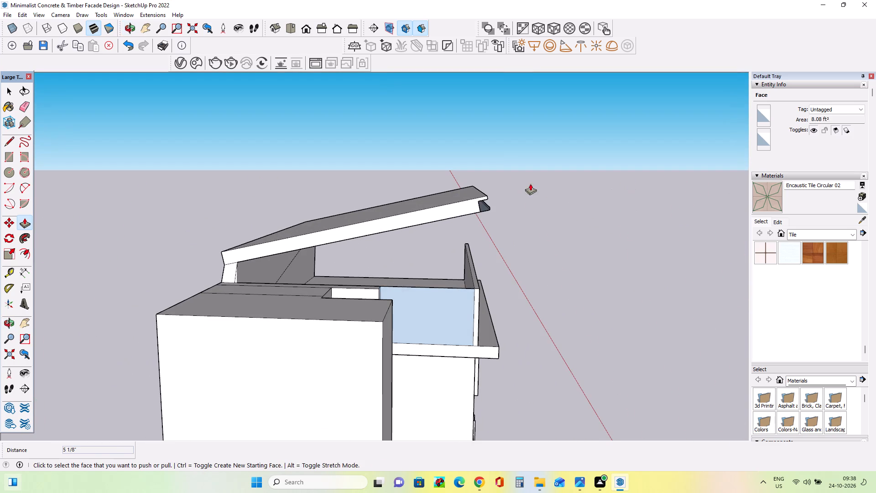
middle_drag(426, 226, 432, 238)
middle_drag(432, 230, 430, 221)
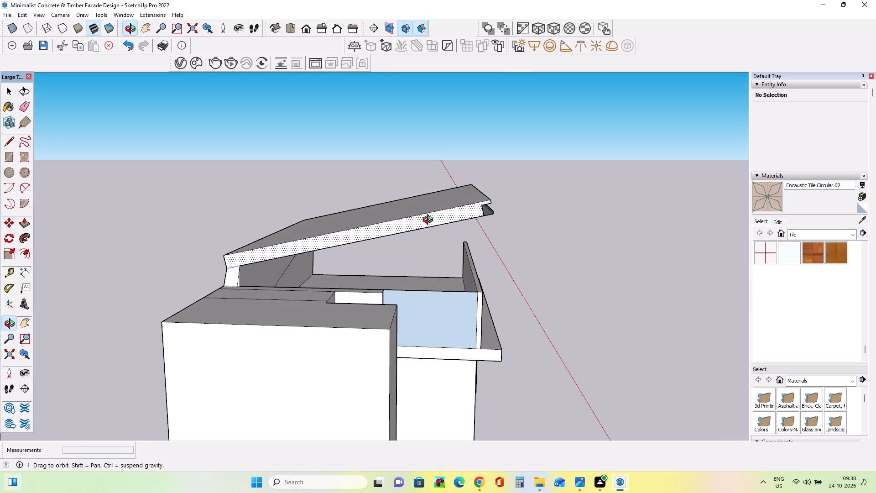
middle_drag(430, 221, 427, 215)
click(7, 146)
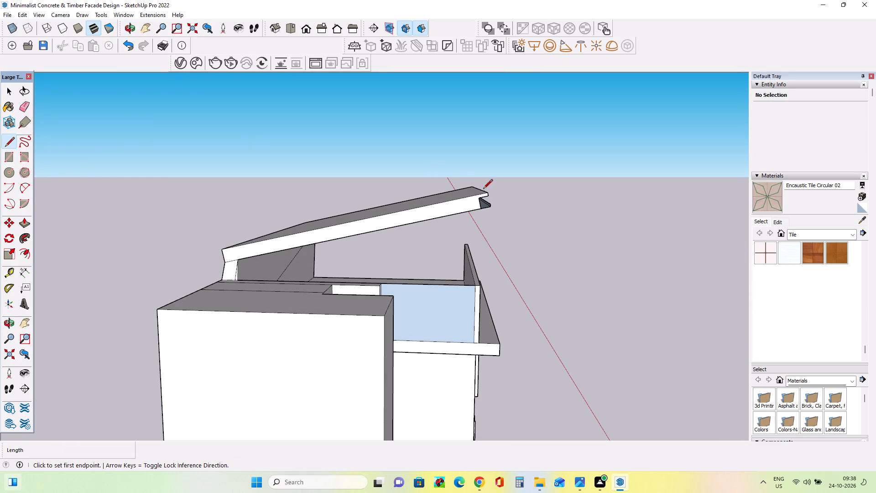
click(476, 200)
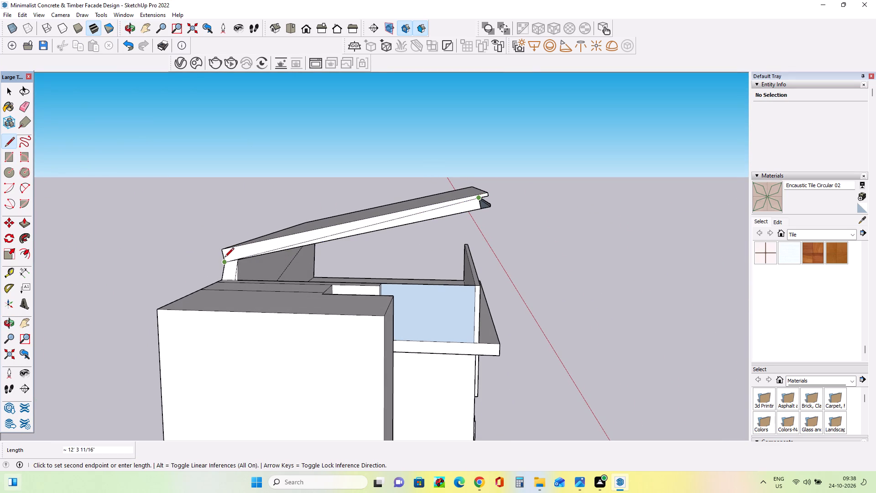
click(223, 255)
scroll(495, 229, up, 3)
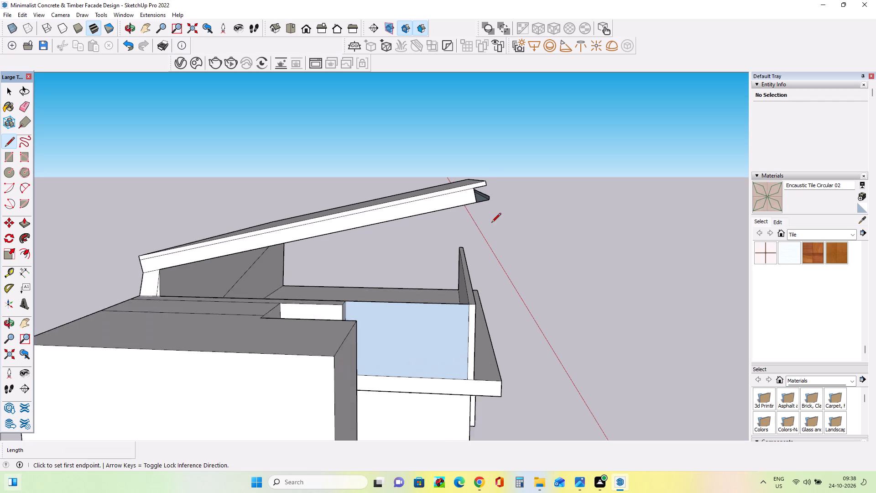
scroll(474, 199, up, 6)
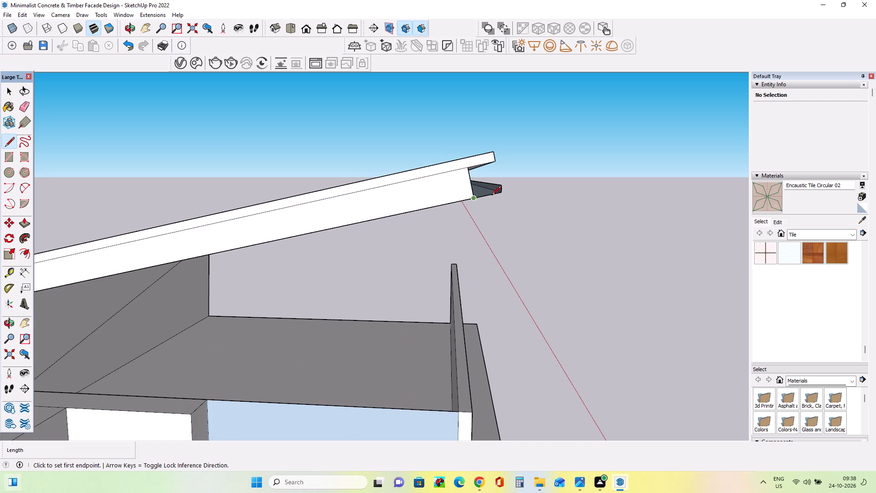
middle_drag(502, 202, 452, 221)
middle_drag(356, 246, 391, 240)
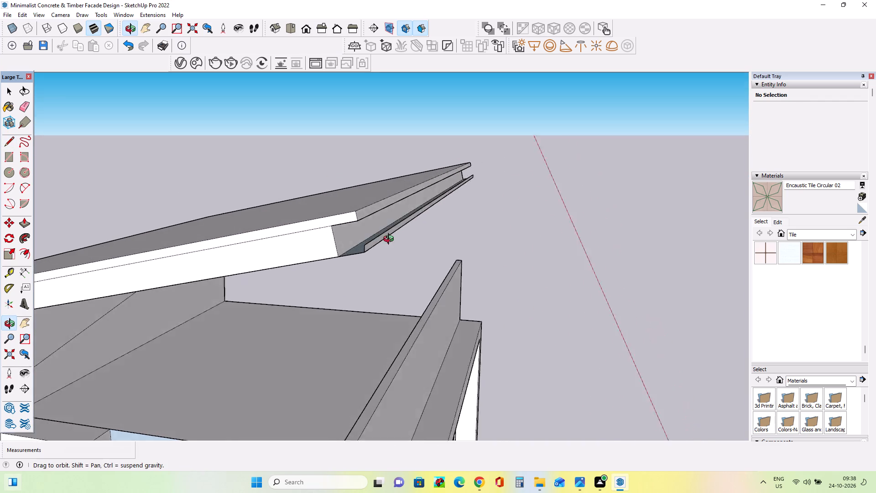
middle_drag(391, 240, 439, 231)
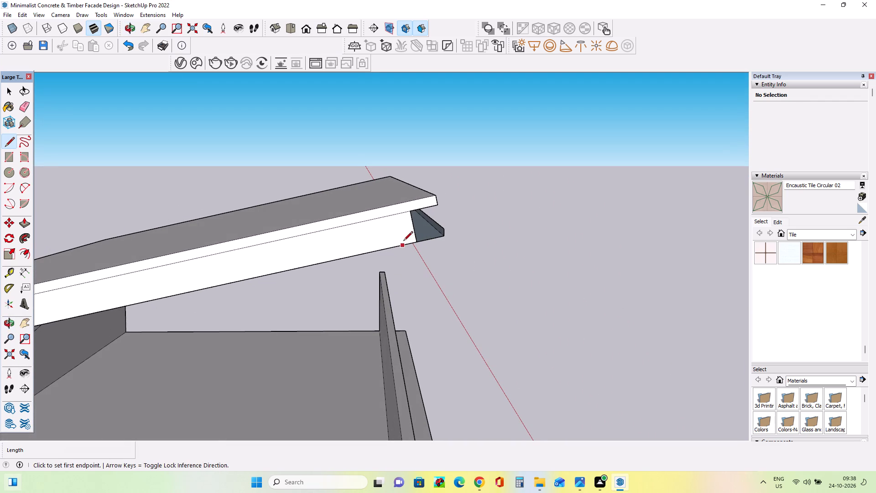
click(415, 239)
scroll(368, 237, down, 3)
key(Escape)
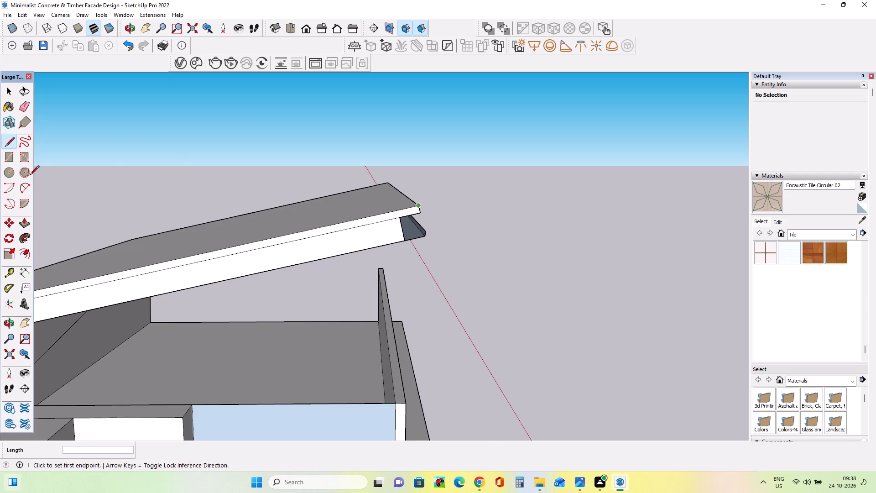
Push the front face of the canopy's lower lip back about 5".
click(27, 225)
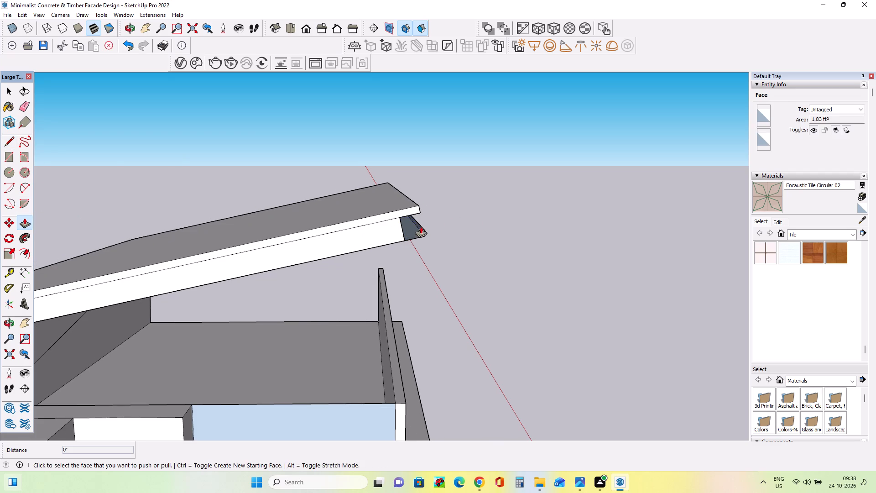
drag(420, 229, 402, 243)
middle_drag(423, 250, 244, 212)
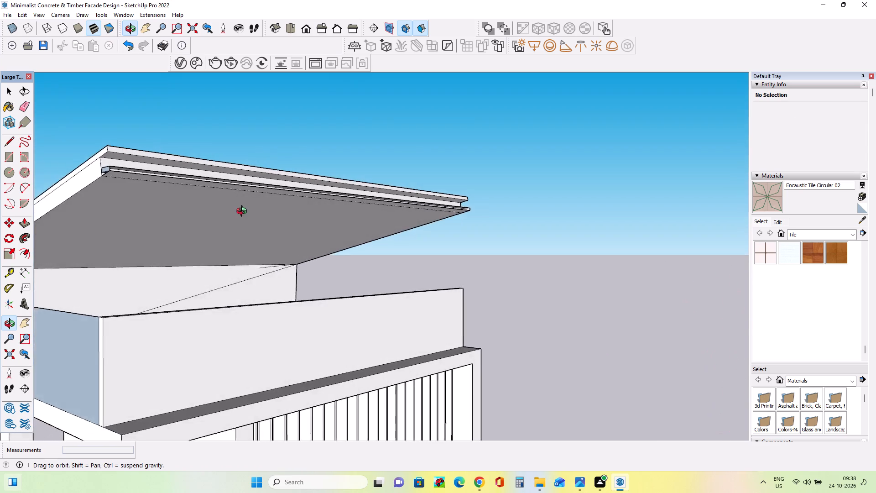
middle_drag(244, 212, 63, 228)
middle_drag(272, 216, 276, 225)
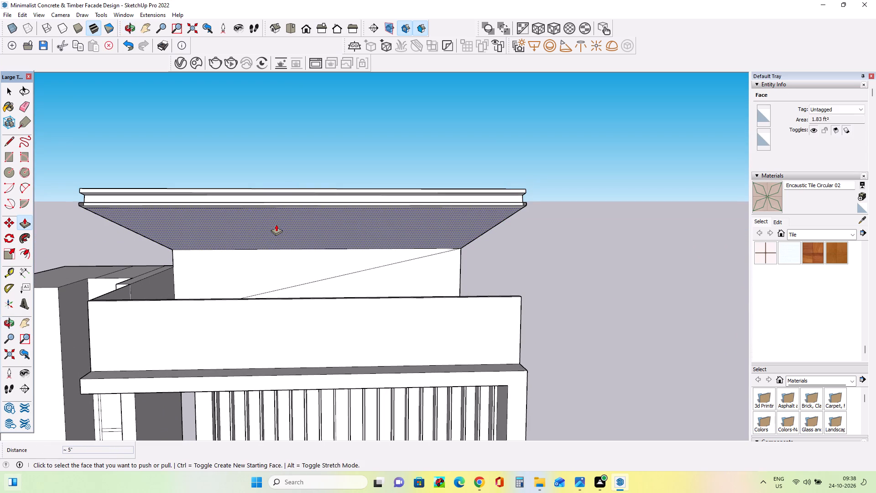
Undo the last push of the canopy's lower lip.
key(ctrl+z)
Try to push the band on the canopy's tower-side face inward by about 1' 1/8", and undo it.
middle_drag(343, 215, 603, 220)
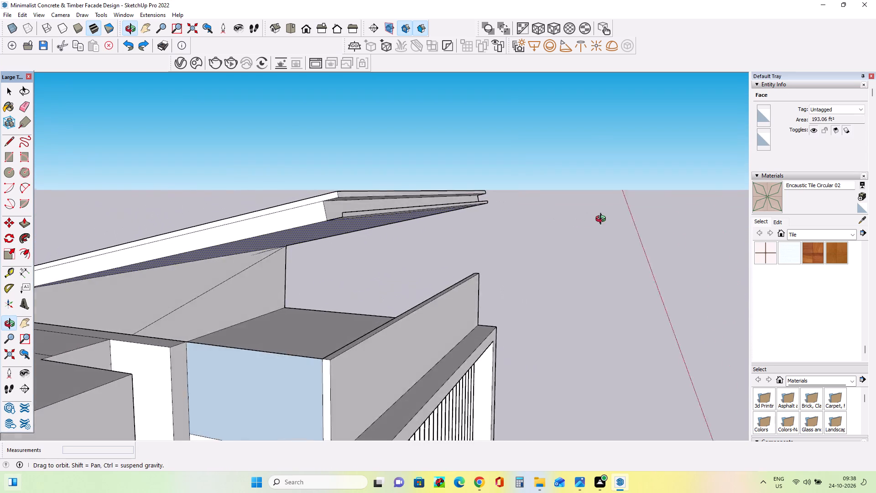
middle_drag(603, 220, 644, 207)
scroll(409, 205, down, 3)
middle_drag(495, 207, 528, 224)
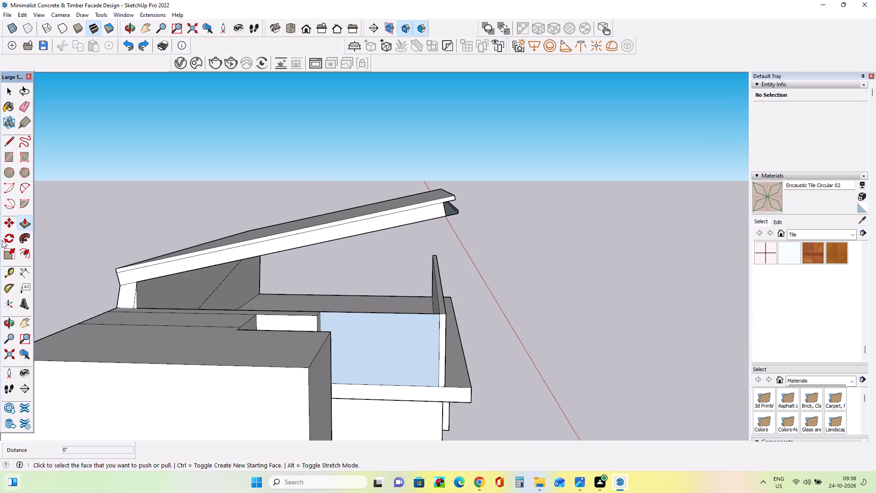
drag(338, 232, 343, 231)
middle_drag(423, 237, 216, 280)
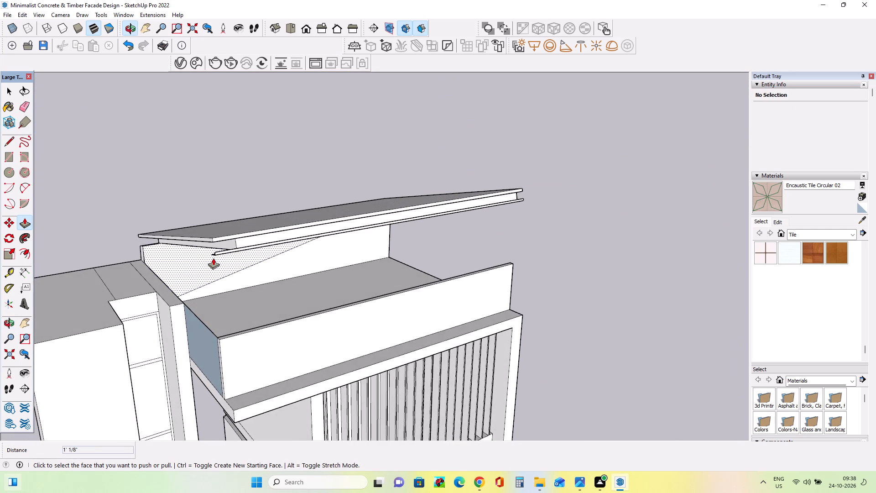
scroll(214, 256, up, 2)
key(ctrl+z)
Draw a line about 12' 3 5/16" long on the canopy's tower-side face, from the recess's lower corner towards the rear edge.
scroll(203, 246, up, 3)
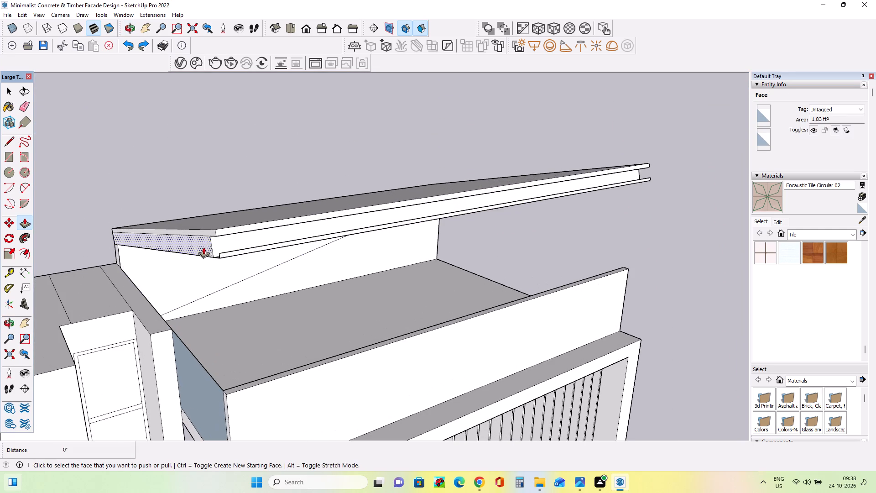
middle_drag(229, 241, 318, 225)
click(5, 143)
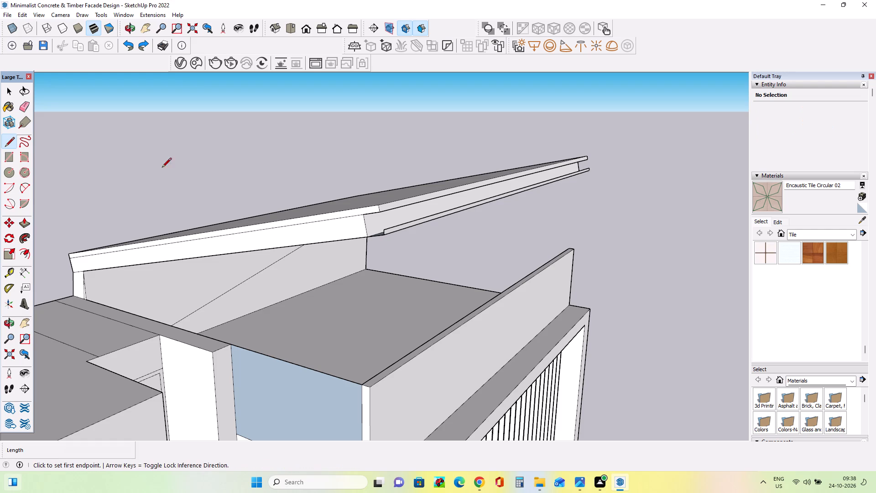
scroll(365, 232, up, 3)
click(367, 232)
scroll(324, 231, down, 2)
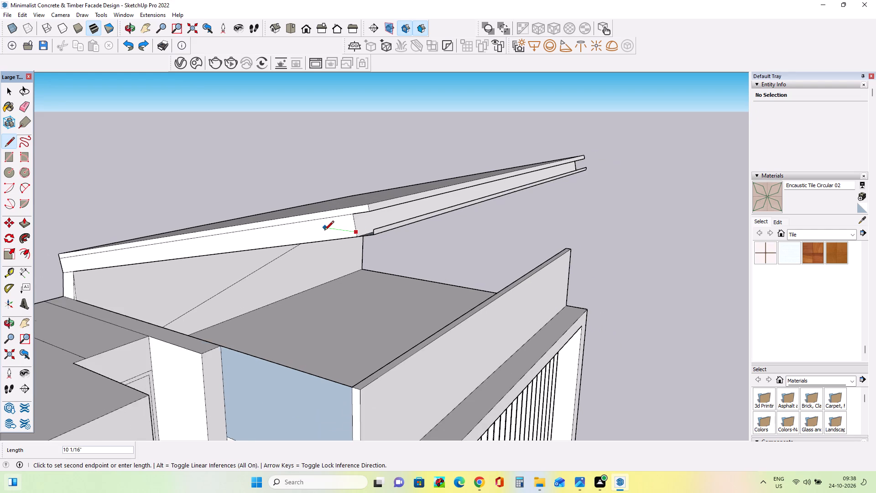
scroll(324, 231, down, 4)
scroll(107, 261, up, 3)
scroll(122, 254, down, 3)
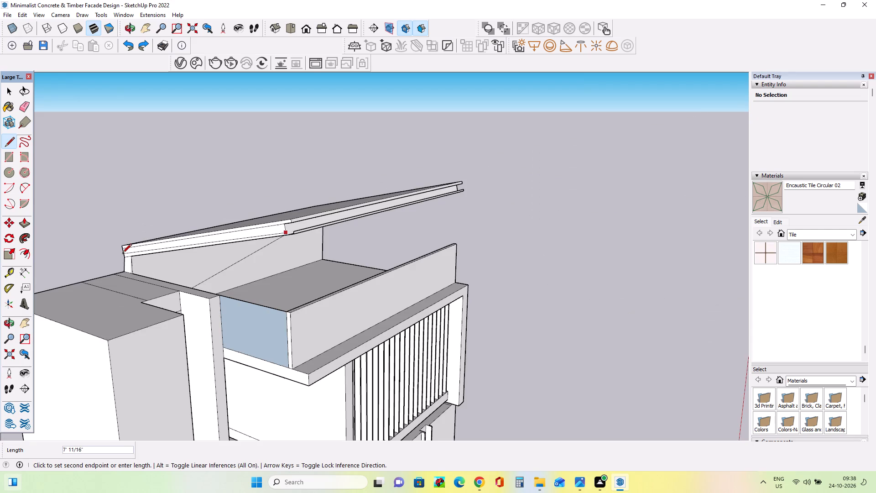
scroll(122, 254, up, 1)
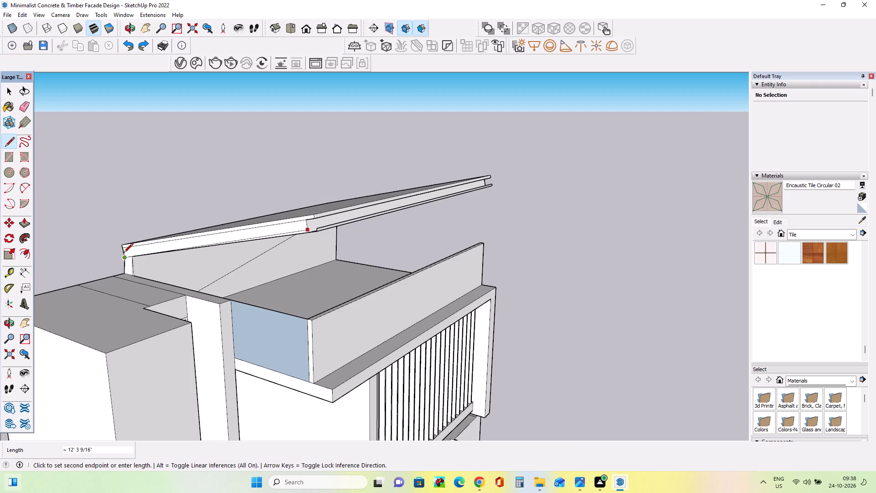
scroll(124, 254, up, 3)
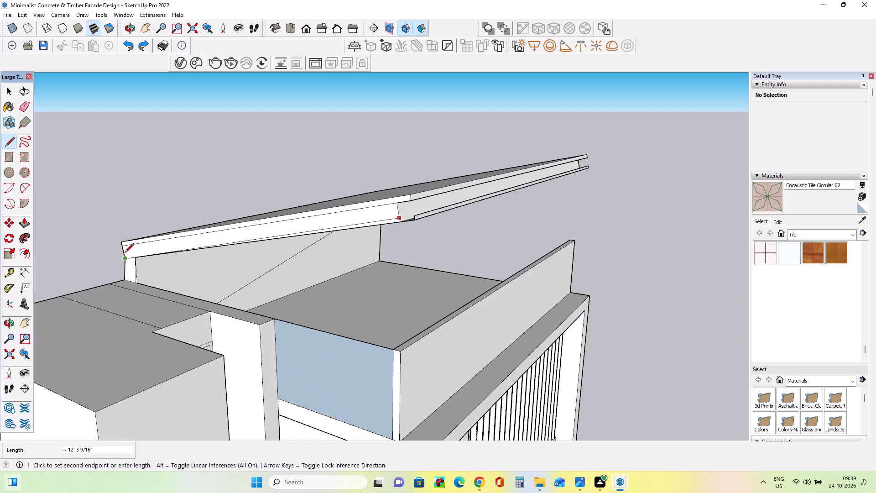
scroll(125, 253, up, 1)
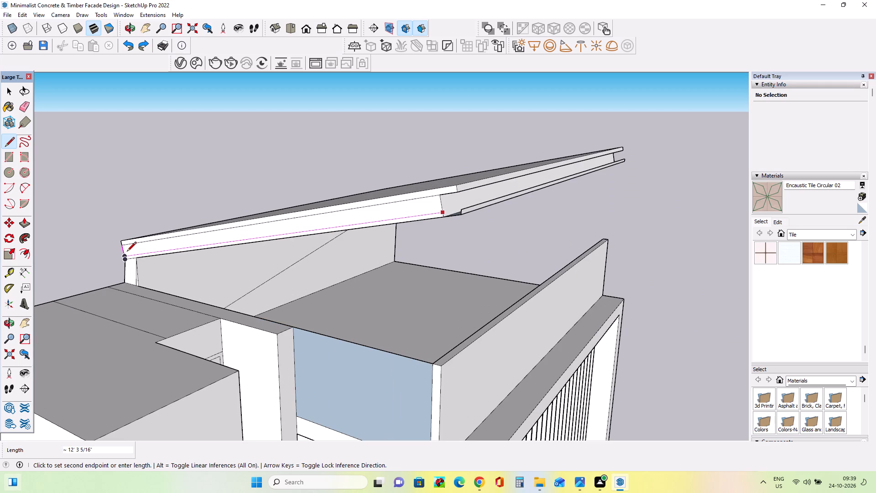
click(127, 252)
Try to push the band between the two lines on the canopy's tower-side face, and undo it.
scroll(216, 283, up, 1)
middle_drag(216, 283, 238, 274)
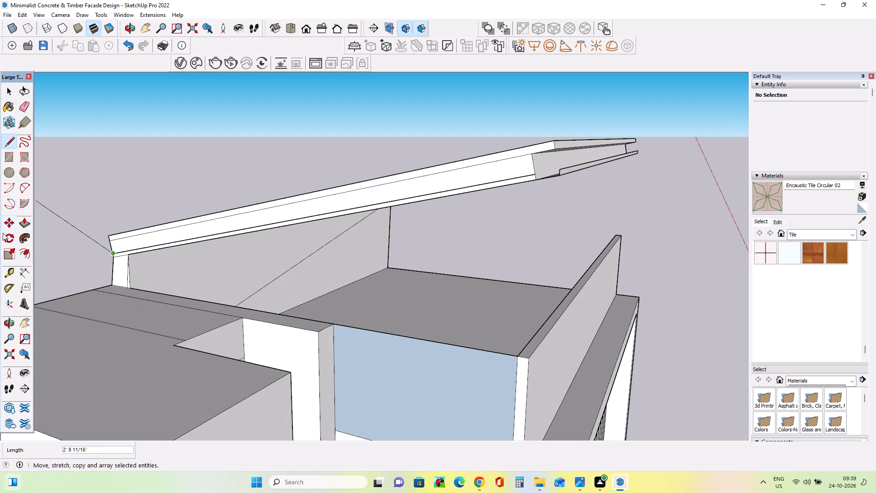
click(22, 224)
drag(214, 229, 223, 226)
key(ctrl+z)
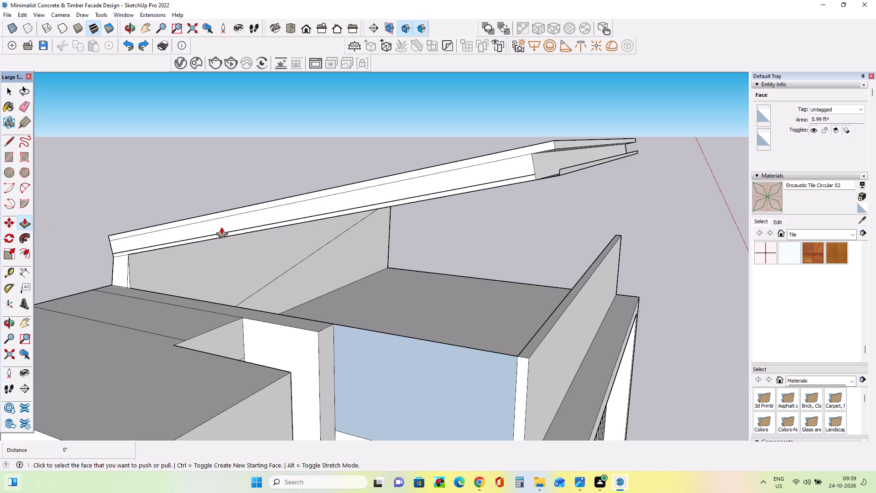
Close the gap between the lower line's rear end and the canopy's rear edge with a line about 3/8" long.
middle_drag(330, 226, 355, 202)
scroll(96, 254, up, 4)
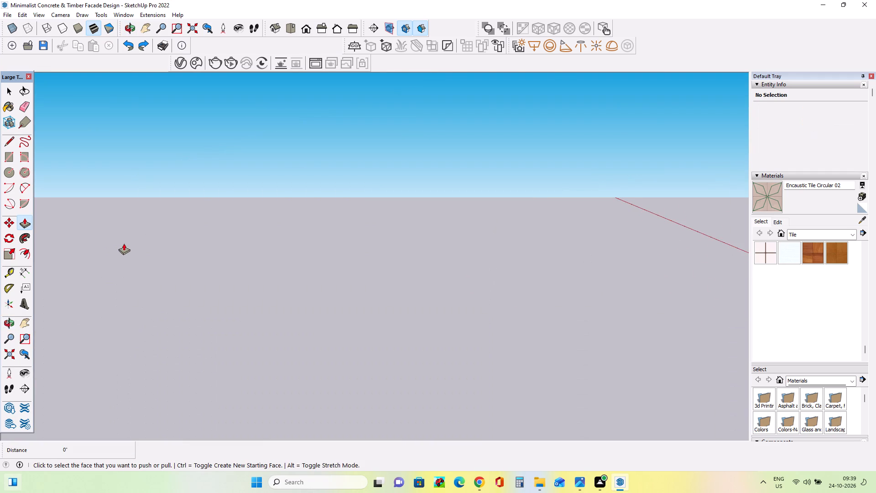
scroll(124, 243, down, 4)
scroll(159, 238, up, 12)
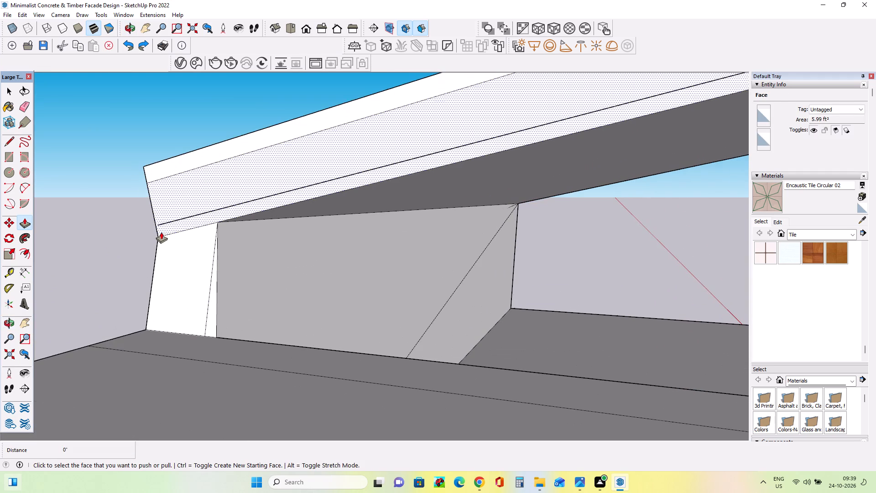
scroll(161, 232, up, 1)
click(7, 147)
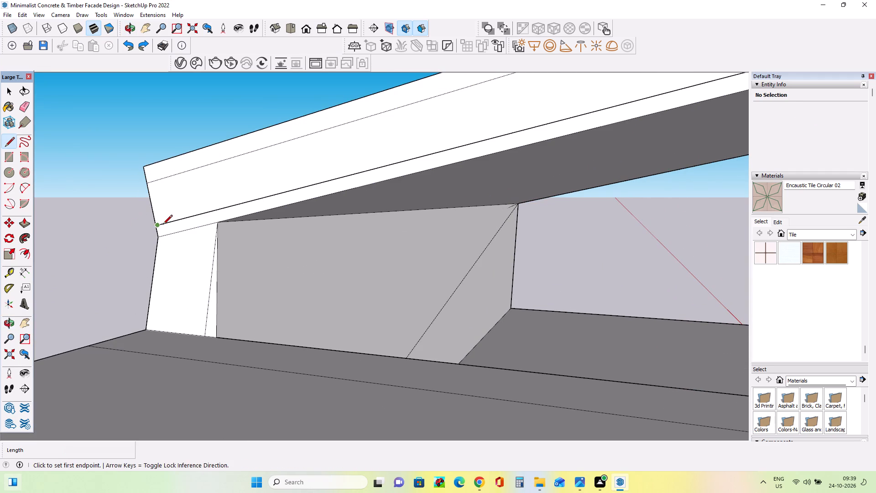
click(163, 225)
scroll(155, 228, up, 8)
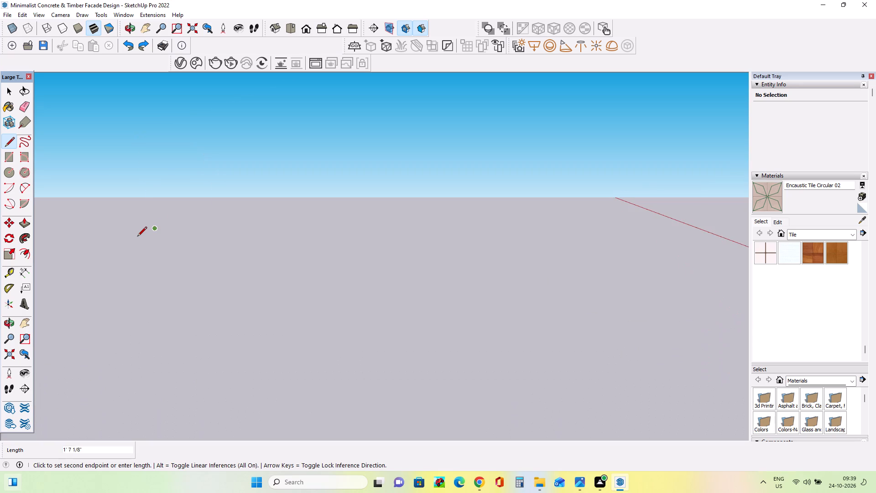
scroll(137, 237, down, 7)
scroll(241, 232, down, 5)
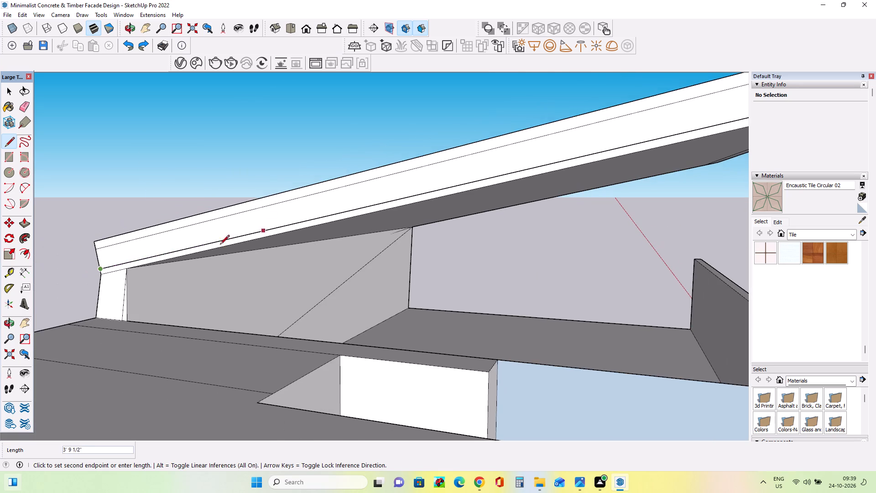
scroll(75, 274, up, 5)
scroll(103, 273, down, 5)
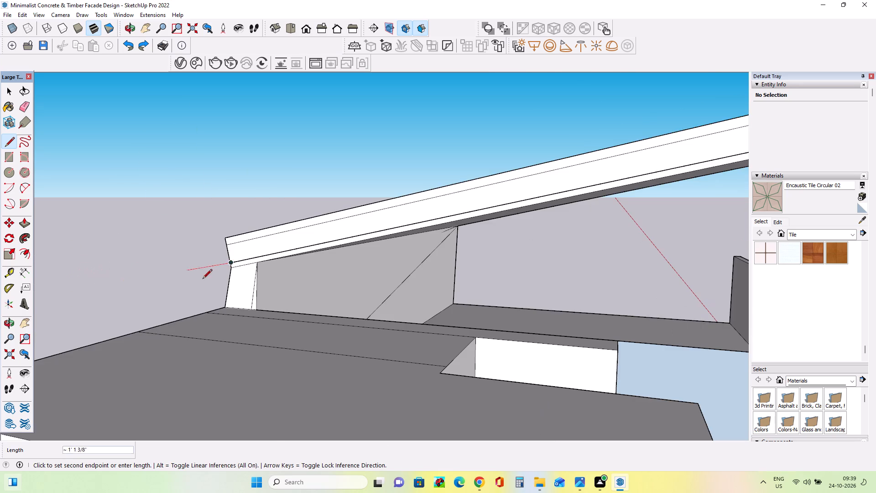
scroll(203, 279, up, 4)
scroll(209, 271, down, 3)
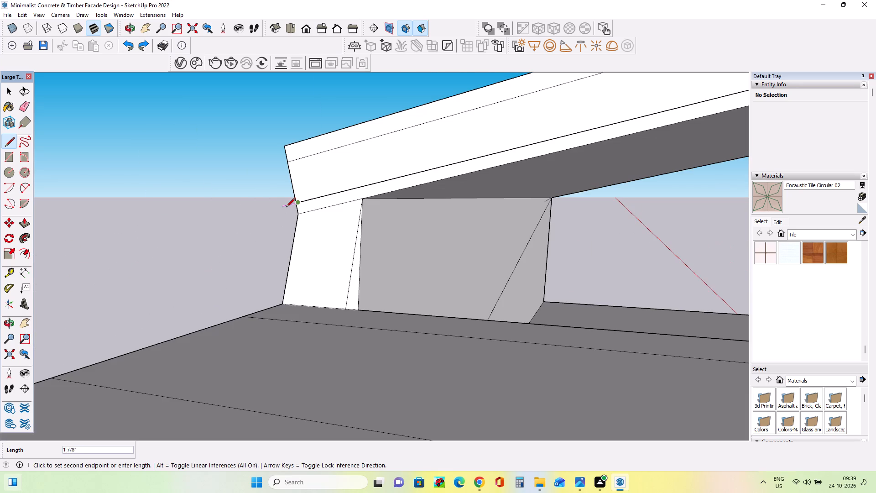
scroll(287, 207, up, 3)
scroll(292, 209, down, 4)
scroll(292, 209, up, 2)
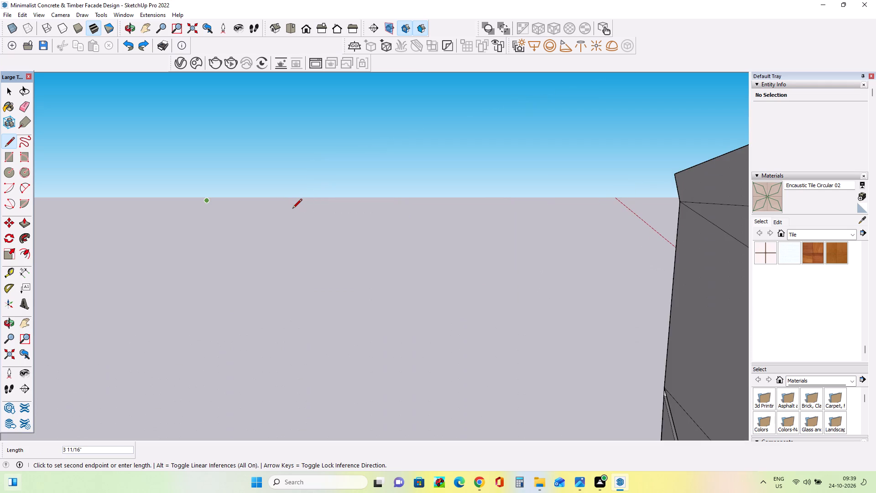
scroll(292, 209, down, 2)
scroll(304, 215, up, 1)
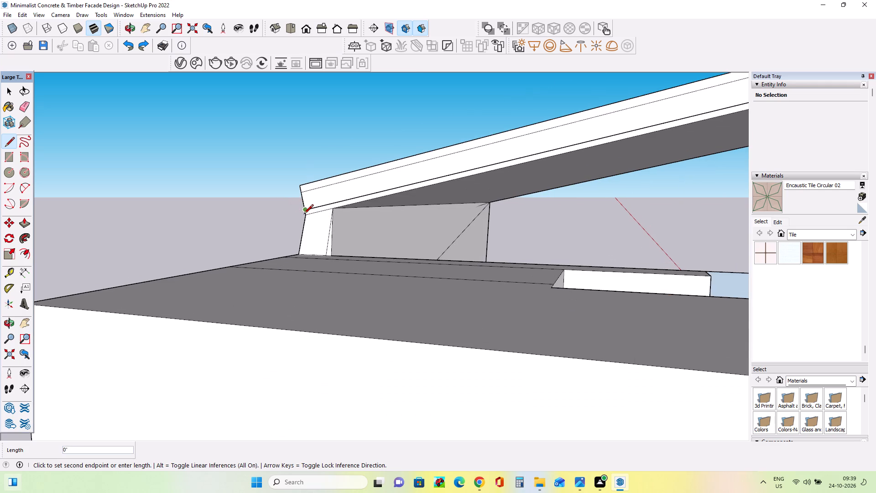
scroll(304, 215, up, 1)
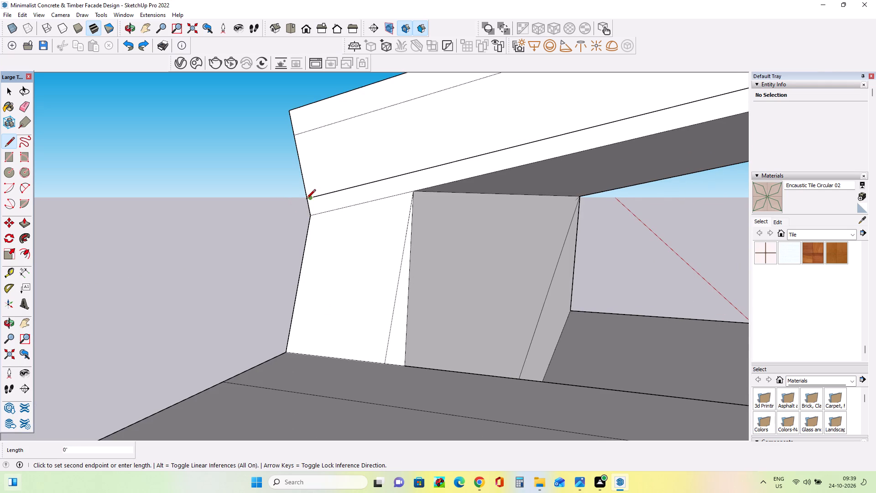
click(306, 199)
scroll(299, 215, up, 3)
scroll(299, 215, down, 2)
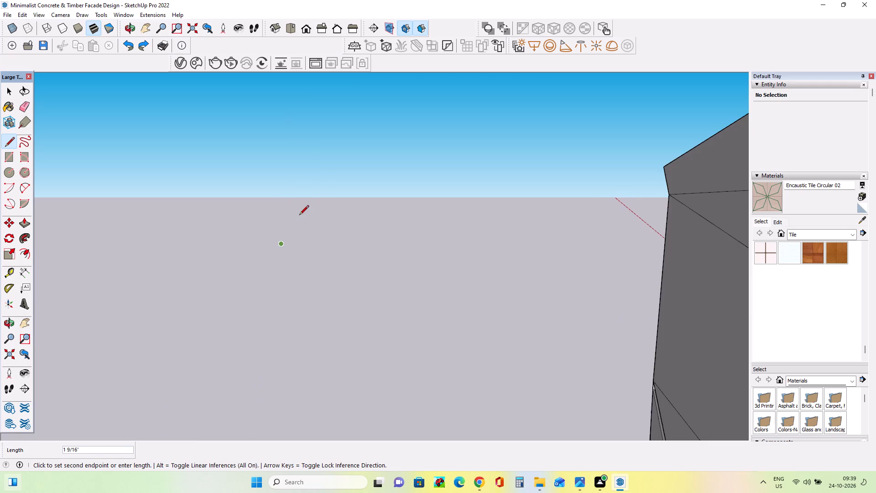
scroll(299, 215, down, 2)
scroll(299, 215, up, 2)
scroll(299, 215, down, 1)
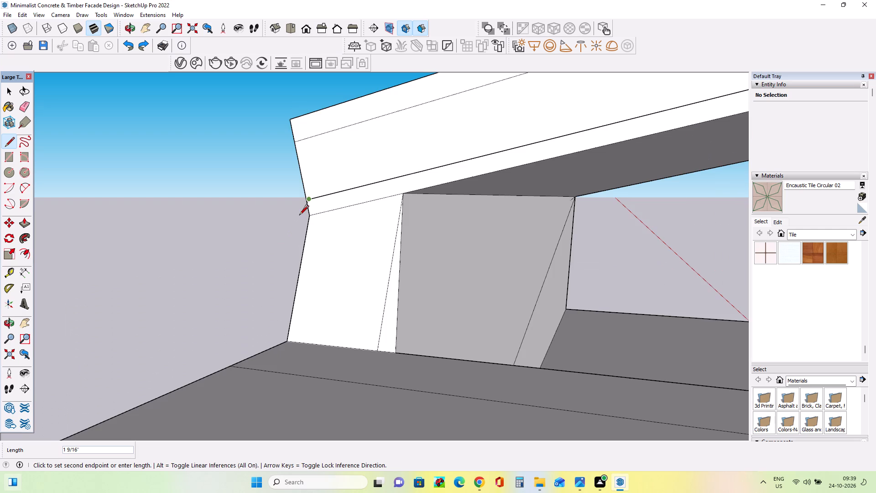
scroll(299, 215, up, 1)
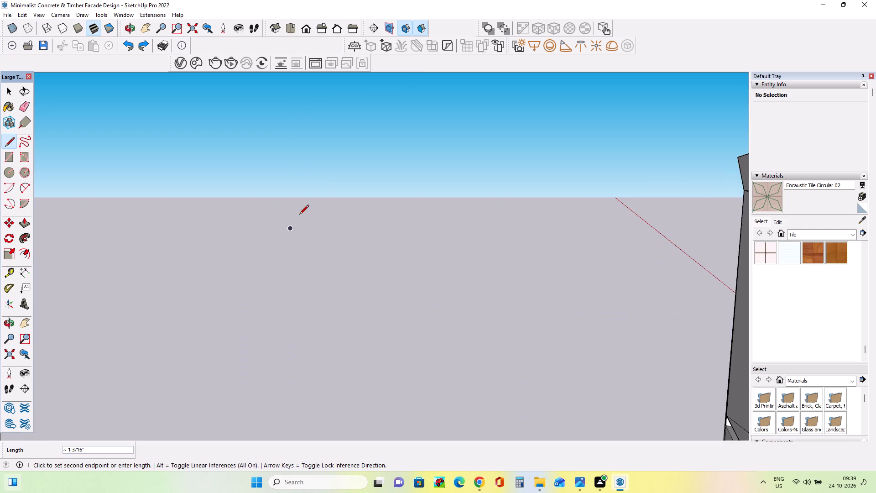
scroll(299, 215, down, 2)
middle_drag(285, 252, 467, 234)
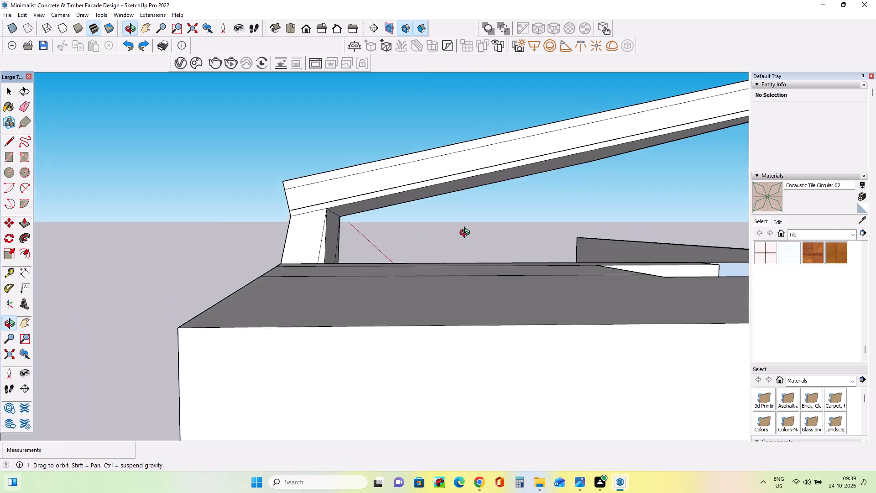
middle_drag(467, 234, 398, 235)
scroll(298, 210, up, 14)
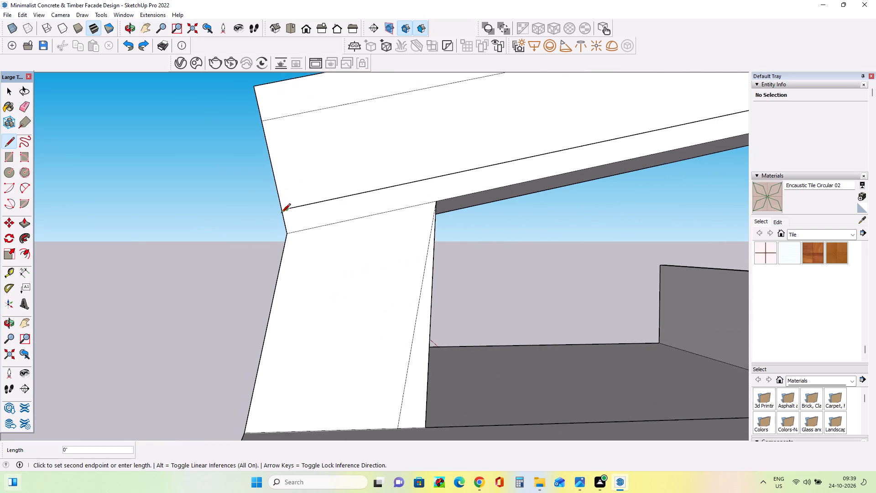
scroll(281, 214, up, 5)
scroll(275, 220, down, 3)
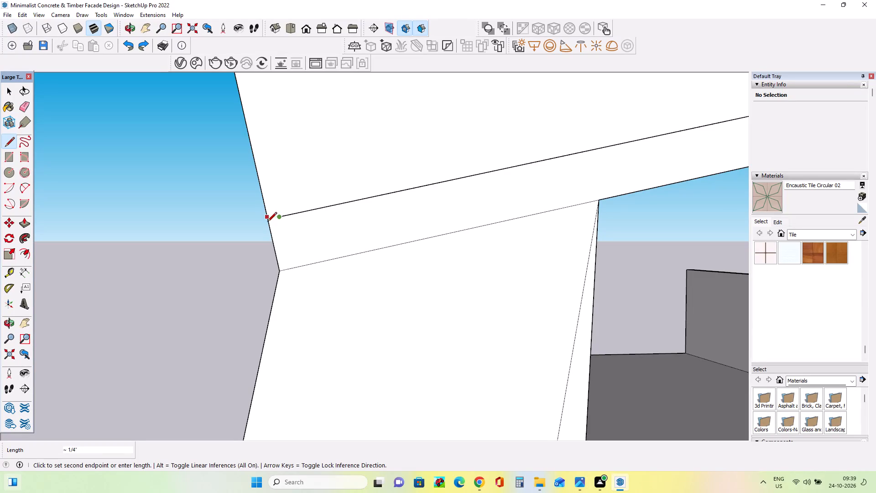
scroll(264, 227, up, 3)
scroll(264, 227, down, 4)
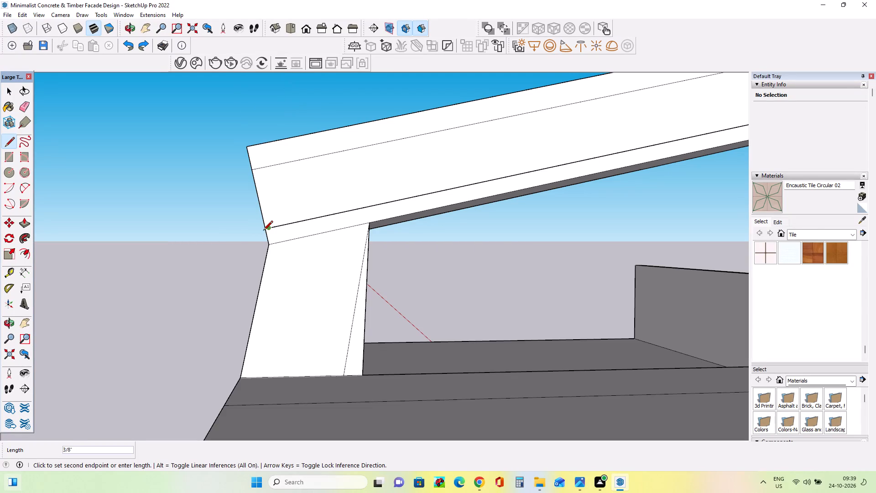
click(263, 231)
Push the middle band of the canopy's tower-side face inward 6 3/4" to form a recess.
scroll(200, 247, down, 4)
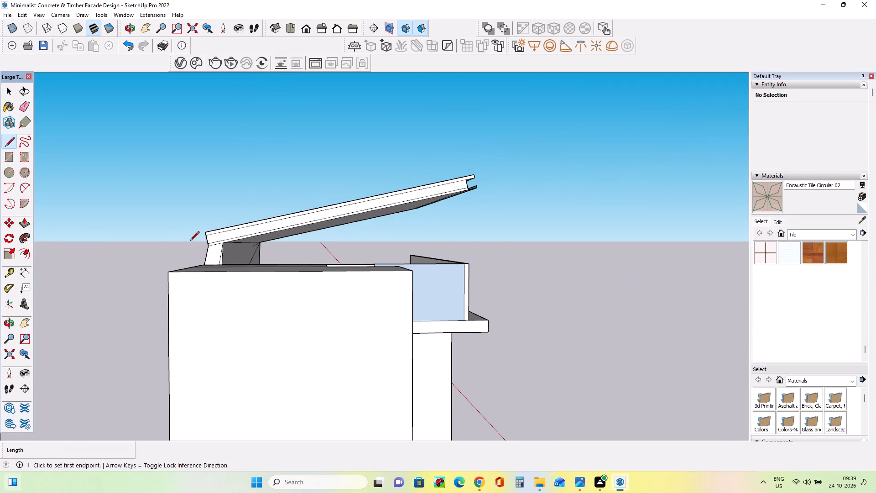
middle_drag(349, 257, 311, 298)
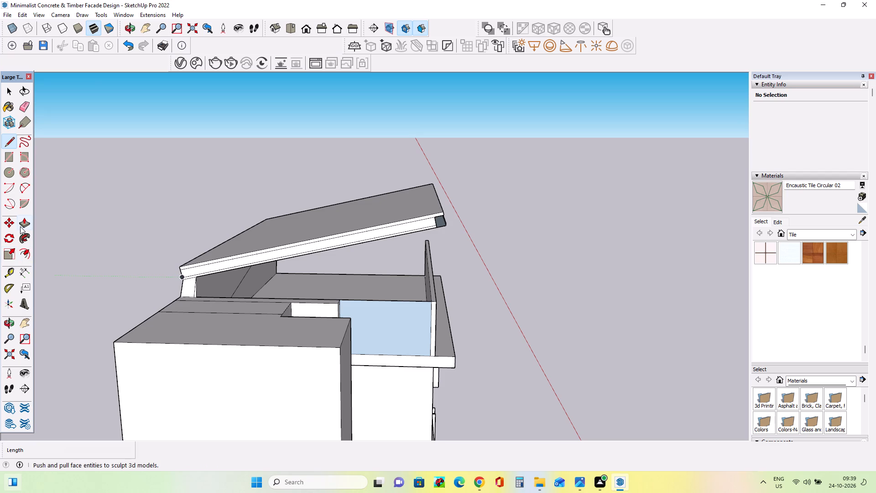
click(21, 226)
scroll(333, 233, up, 3)
click(332, 244)
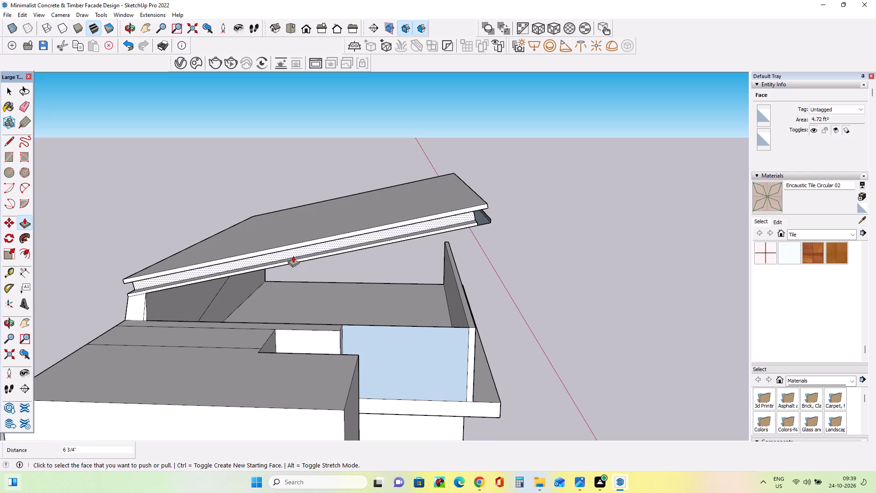
Draw two lines about 12' 3 9/16" long on the canopy's side face opposite the tower, from the recess's upper and lower corners to the rear edge.
scroll(246, 240, down, 3)
scroll(245, 240, up, 1)
middle_drag(454, 281, 99, 277)
scroll(95, 277, down, 3)
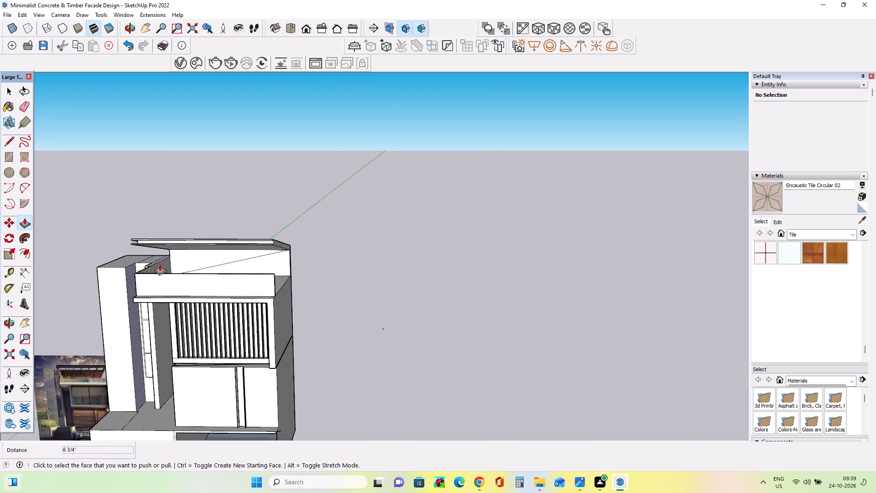
middle_drag(346, 267, 197, 294)
scroll(325, 233, up, 10)
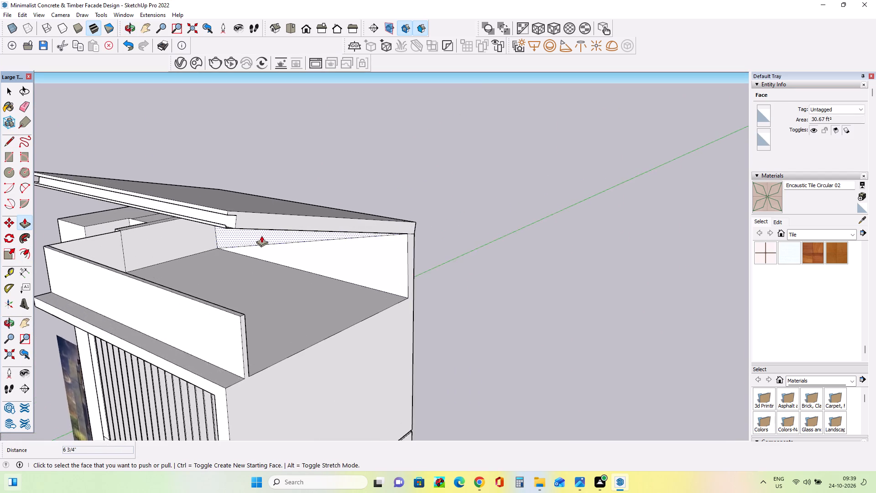
scroll(261, 236, up, 3)
click(11, 137)
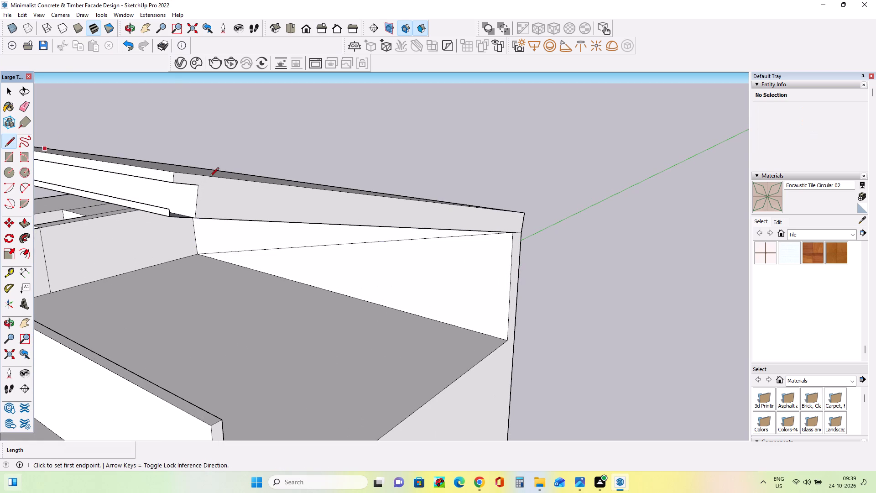
click(197, 186)
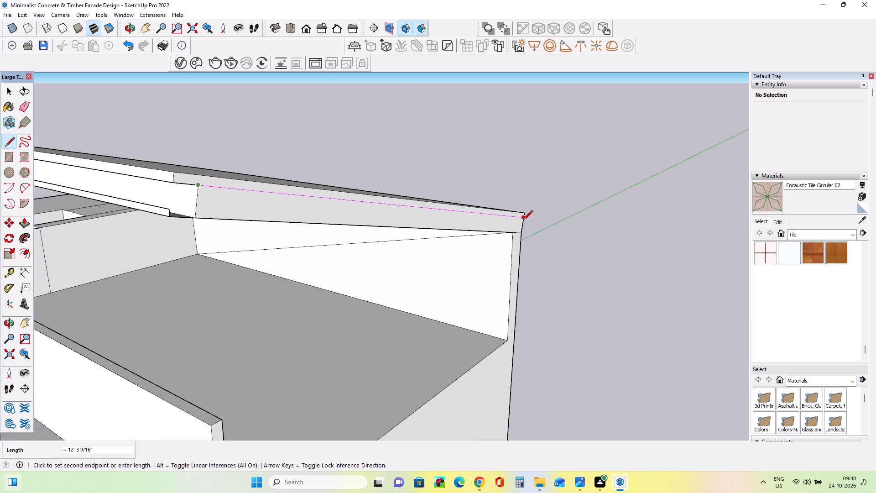
click(525, 221)
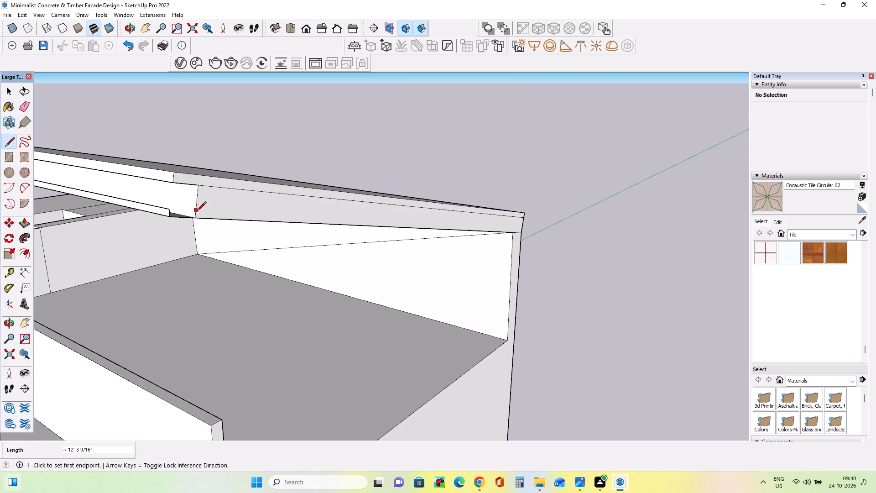
click(197, 212)
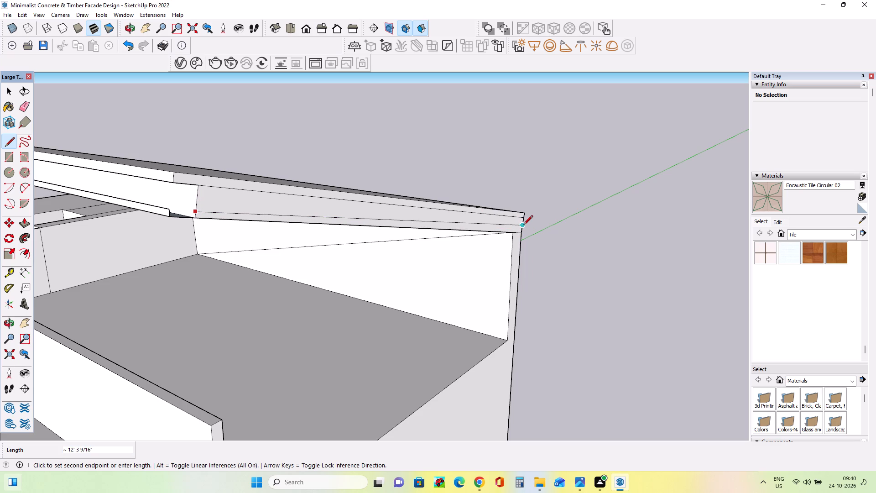
scroll(521, 231, up, 2)
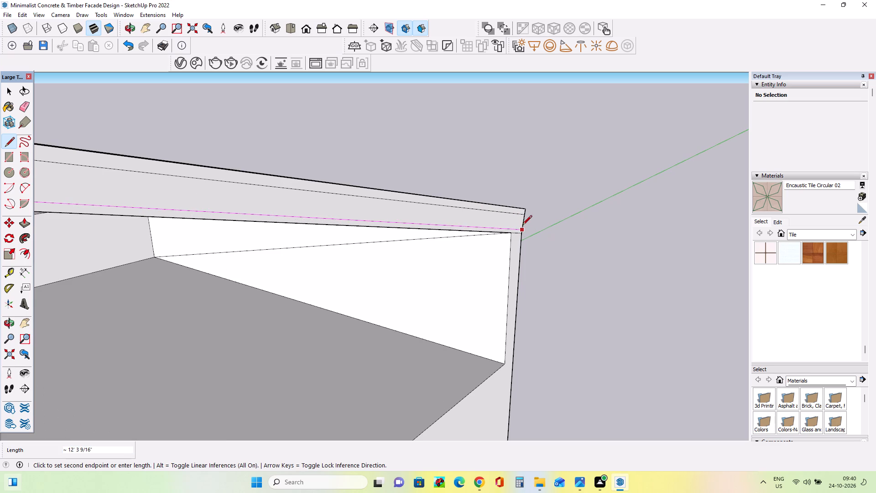
click(522, 226)
Push the middle band of the canopy's side face opposite the tower inward 3 11/16".
click(25, 222)
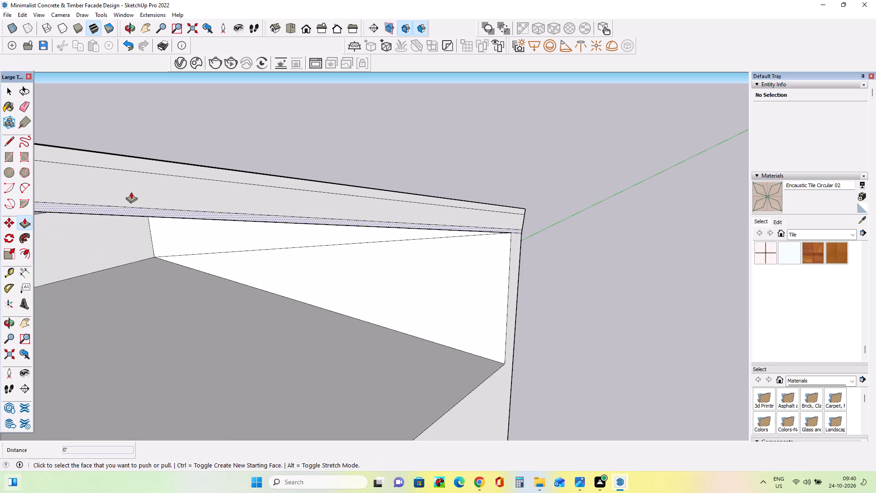
drag(137, 189, 122, 186)
Draw a rectangle about 2' 8 11/16" by 1' 8 3/16" on the canopy's top face, near the front corner on the tower side.
scroll(322, 206, down, 14)
middle_drag(219, 223, 379, 198)
scroll(379, 198, down, 5)
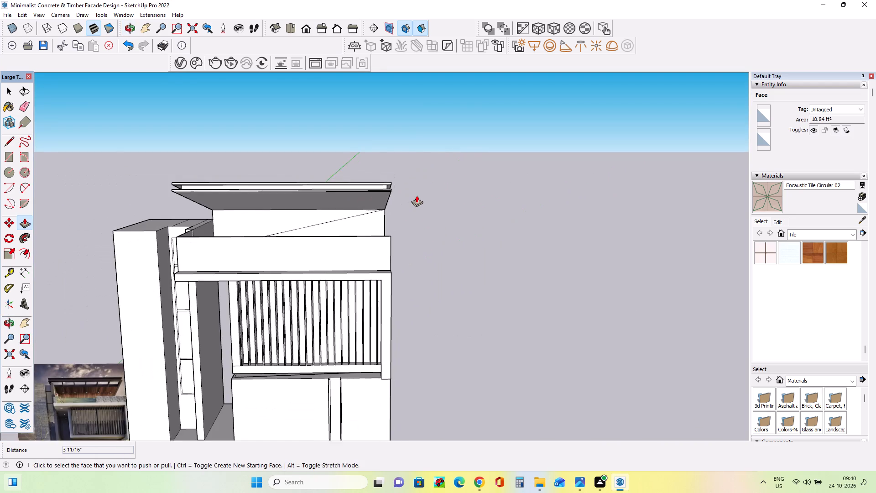
middle_drag(420, 202, 430, 213)
scroll(323, 247, up, 2)
middle_click(323, 247)
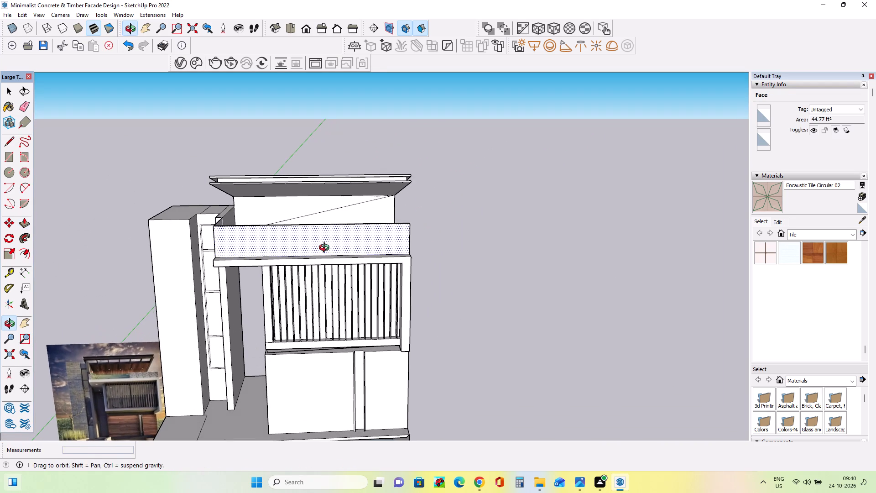
scroll(162, 360, up, 1)
middle_drag(209, 300, 233, 357)
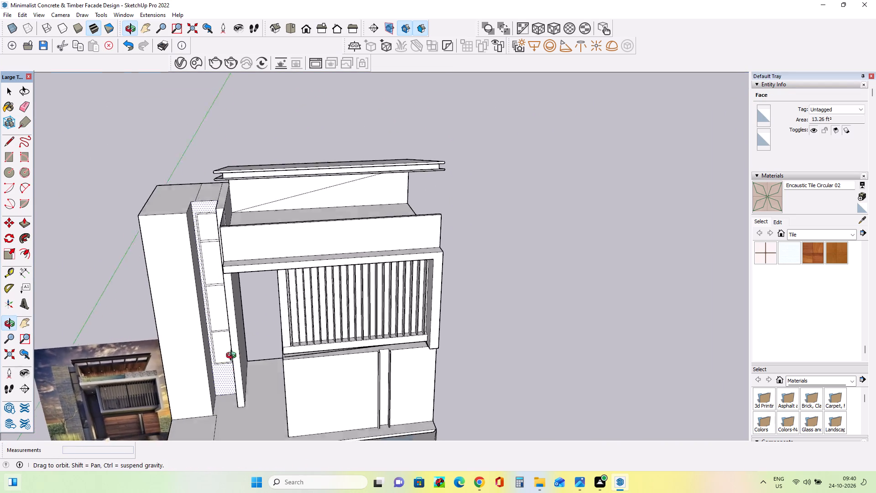
middle_drag(233, 357, 248, 414)
middle_drag(221, 226, 230, 246)
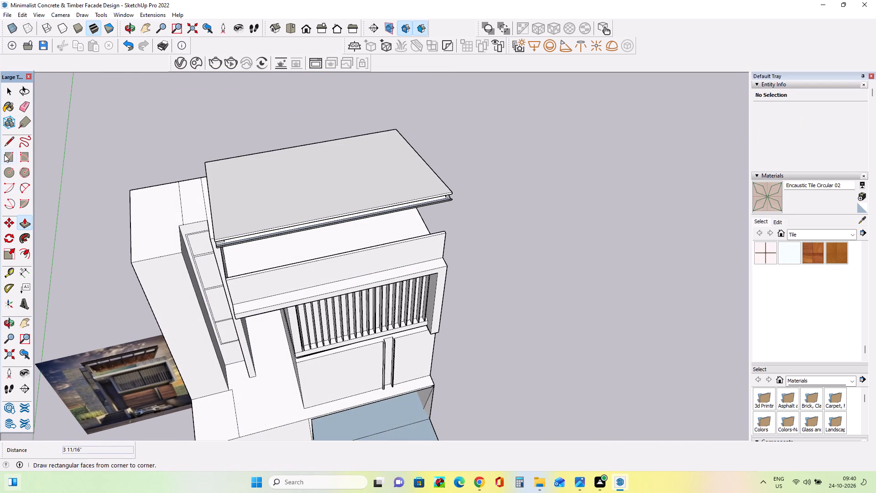
click(4, 154)
middle_drag(229, 243, 233, 131)
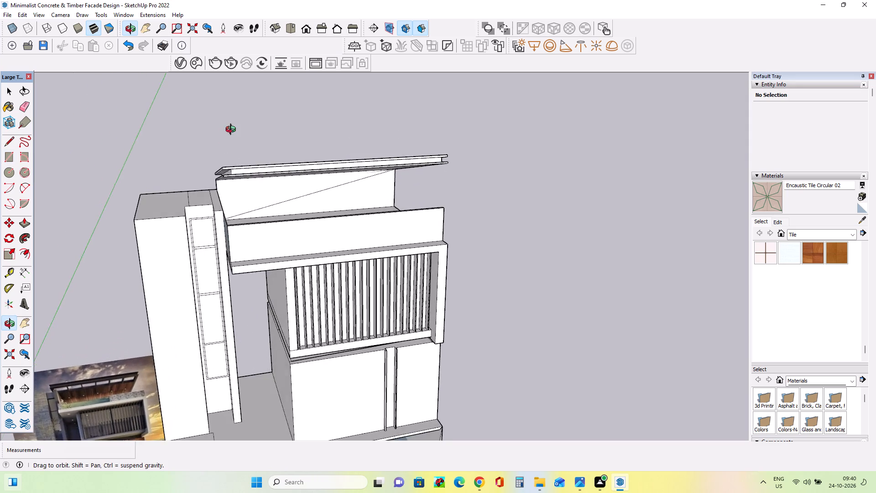
middle_drag(233, 131, 251, 242)
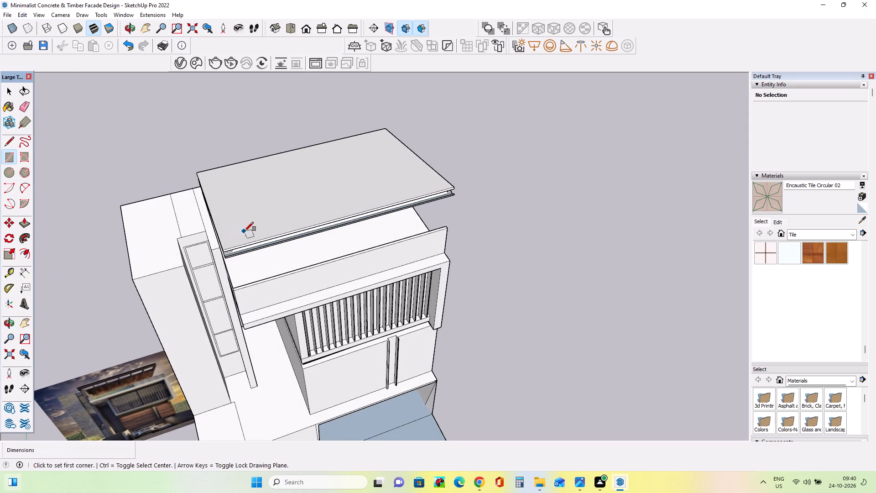
click(235, 236)
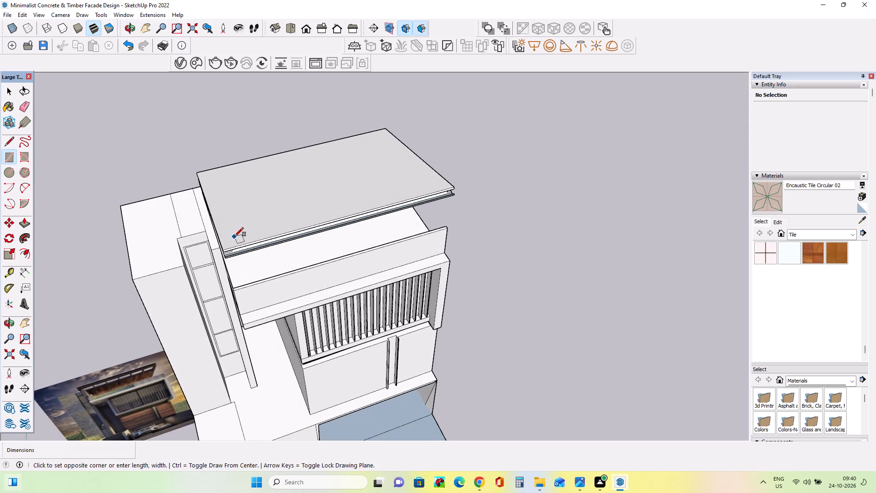
click(267, 215)
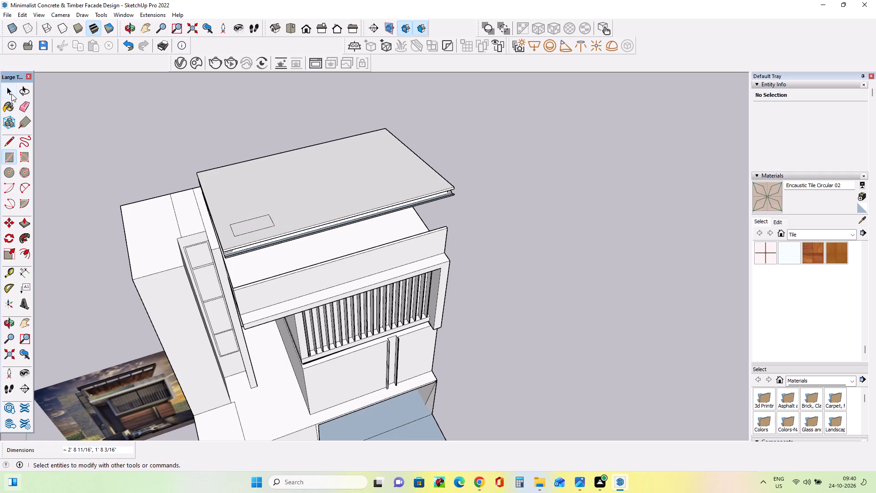
Copy the rectangle's four edges along the canopy's front edge, away from the tower, leaving a small gap beside the original.
click(11, 94)
ctrl+click(274, 221)
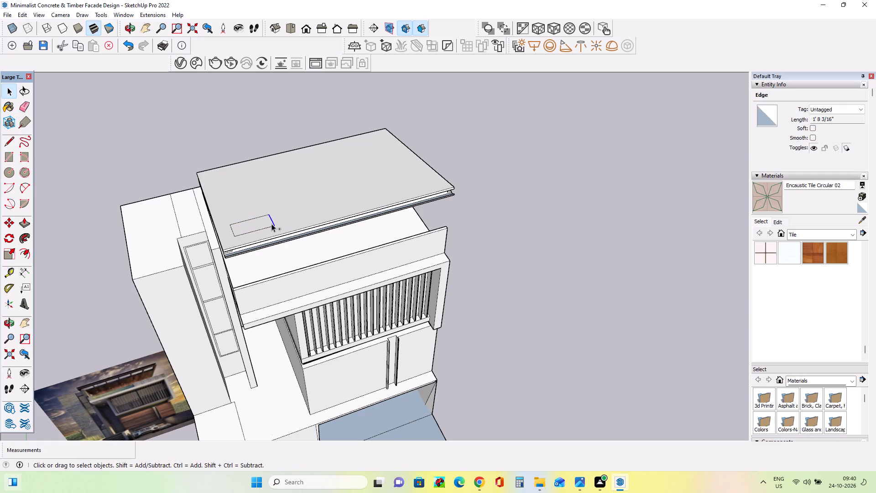
ctrl+click(271, 224)
ctrl+click(255, 231)
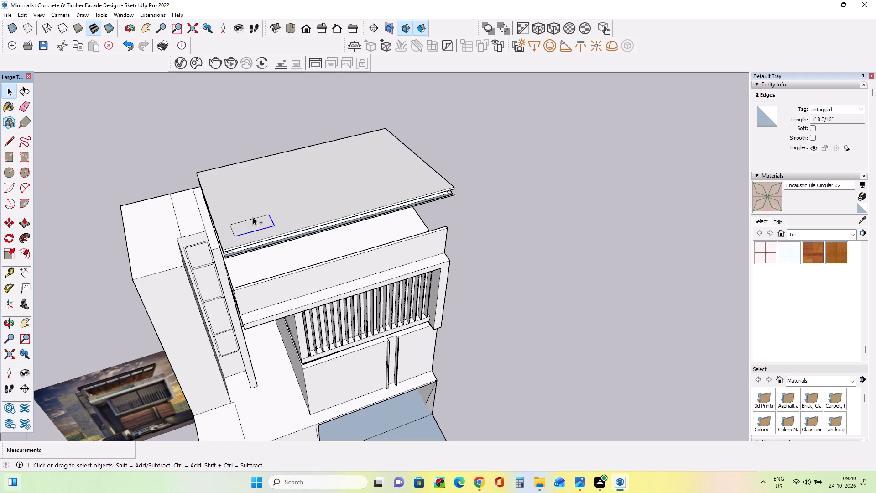
ctrl+click(253, 217)
ctrl+click(232, 230)
middle_drag(294, 235, 261, 180)
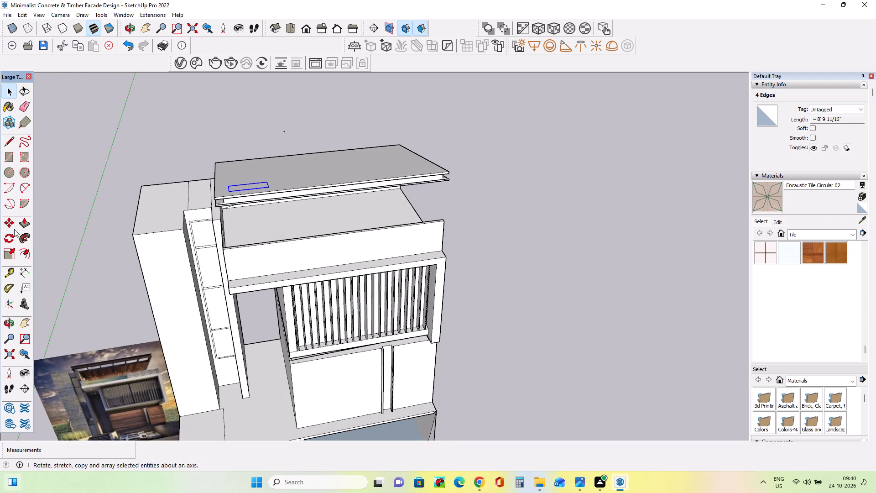
click(11, 220)
middle_drag(263, 261, 272, 313)
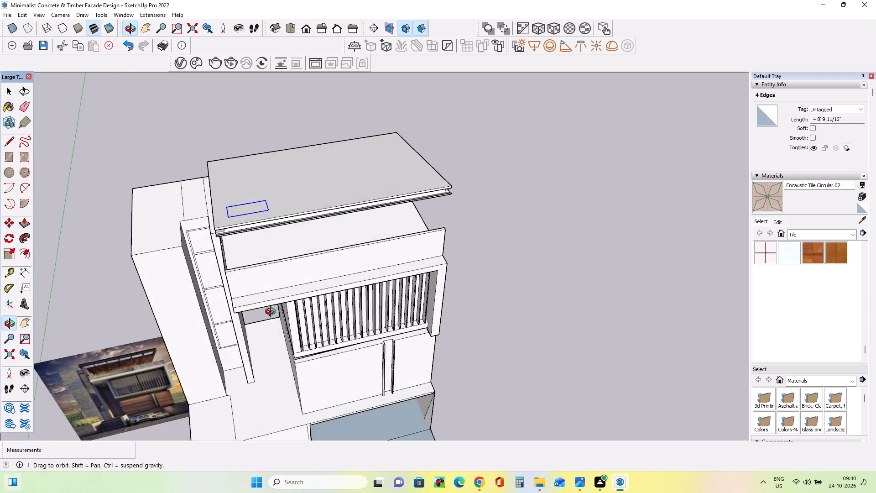
middle_drag(272, 313, 277, 341)
ctrl+click(270, 236)
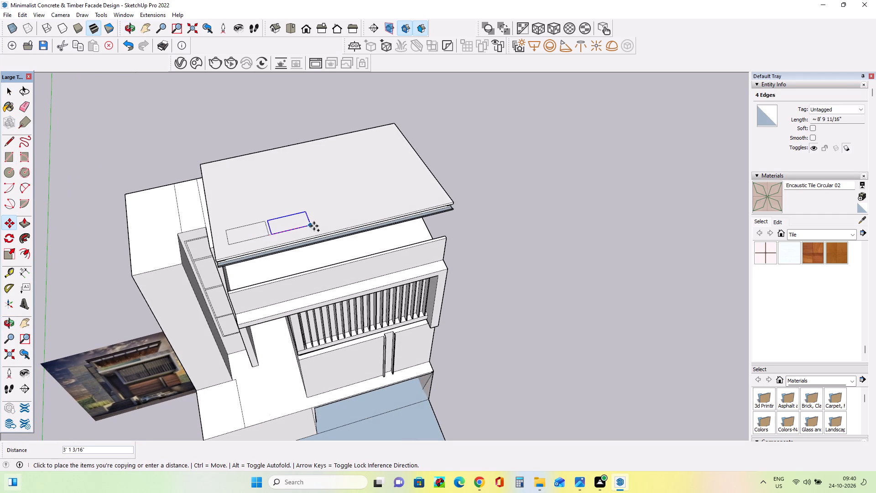
click(314, 226)
Add three more copies of the rectangle along the canopy's front edge, spaced about 3' 2" apart, making a row of five.
ctrl+click(314, 226)
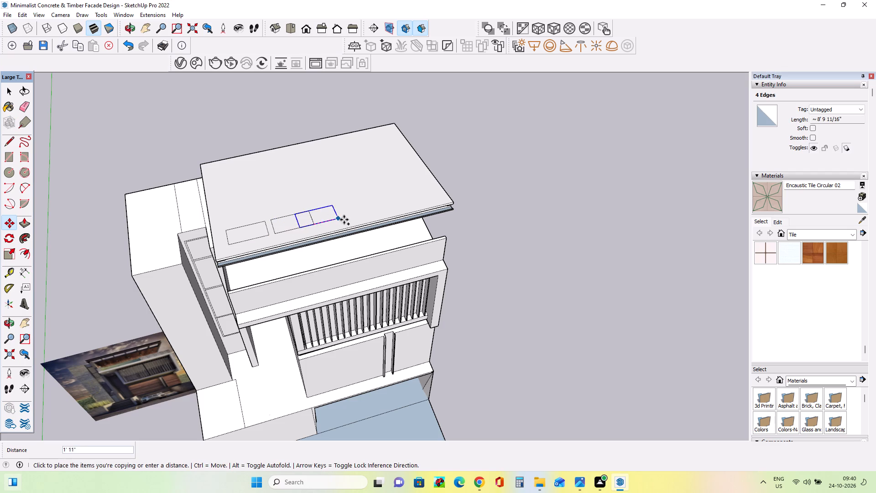
click(359, 216)
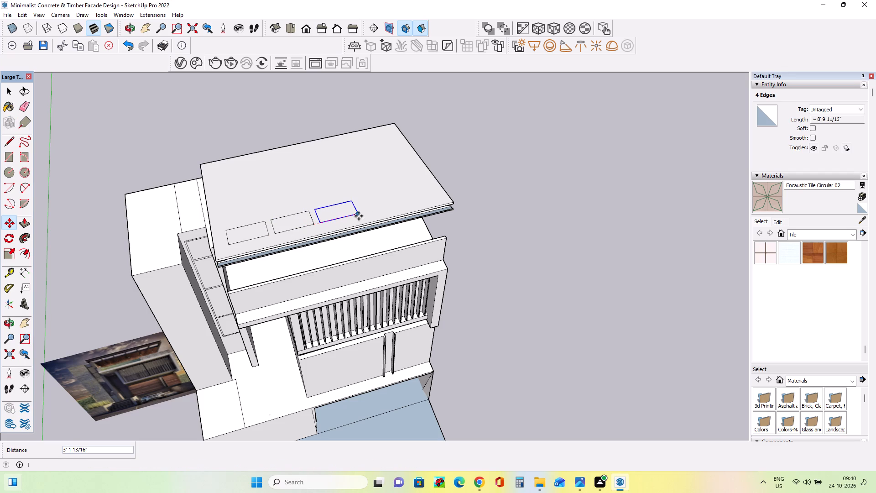
ctrl+click(359, 216)
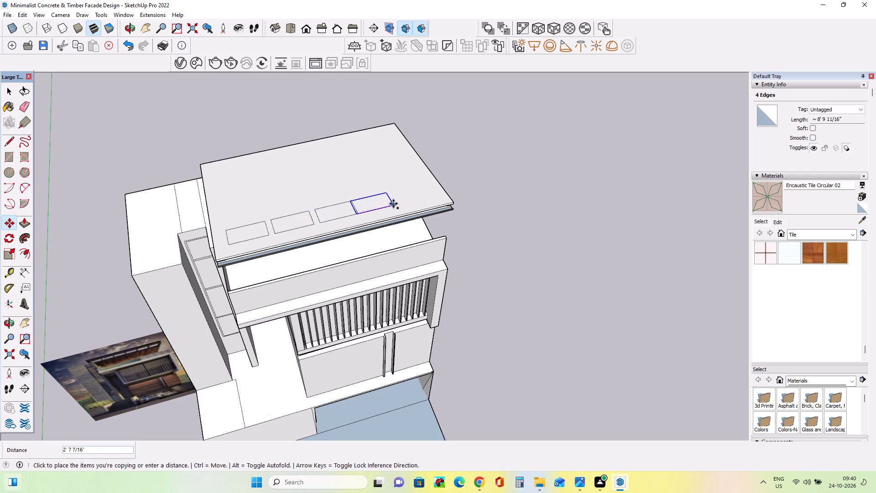
click(401, 201)
ctrl+click(401, 201)
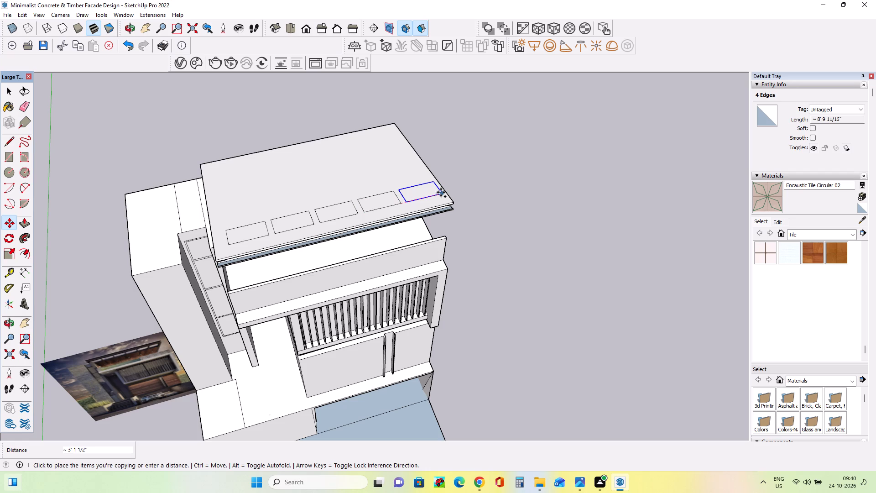
click(441, 192)
Push the rectangle nearest the tower about 6 5/16" down into the canopy's top.
middle_drag(425, 241, 379, 222)
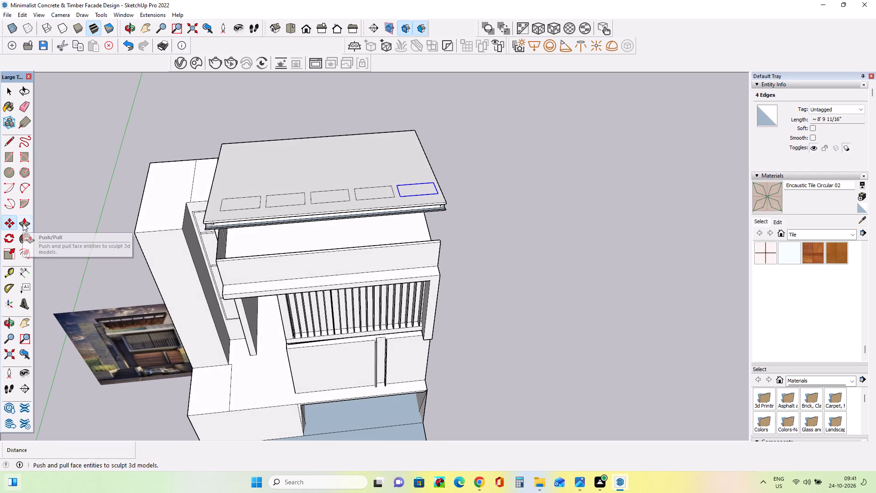
click(23, 223)
drag(245, 199, 218, 226)
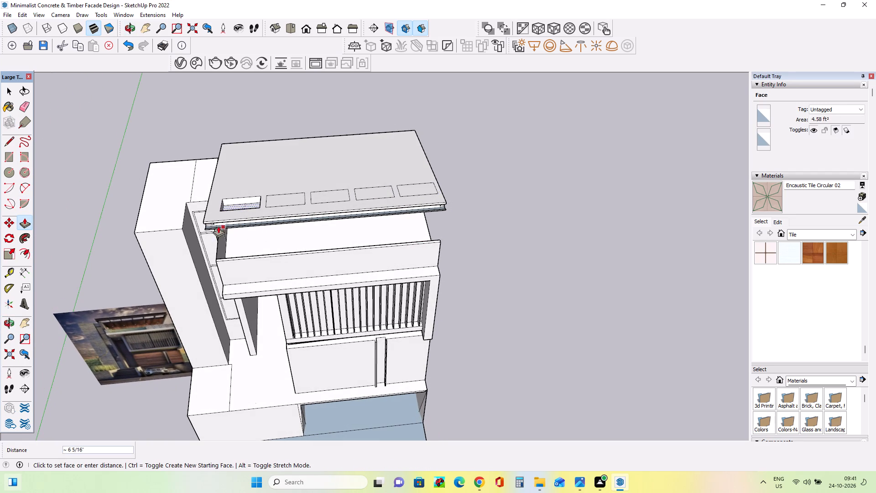
drag(218, 226, 216, 226)
Raise the recessed rectangle nearest the tower by about 4 9/16" toward the canopy's top surface.
middle_drag(254, 231, 315, 61)
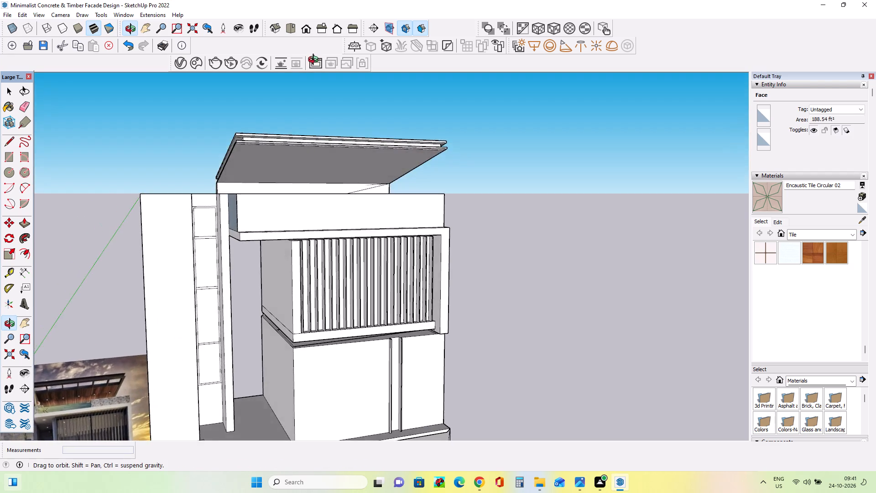
middle_drag(315, 61, 245, 232)
middle_drag(236, 210, 261, 230)
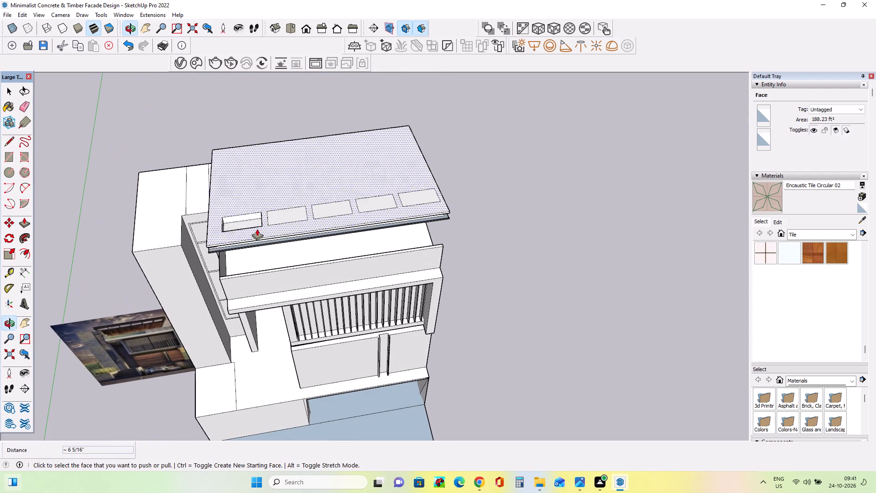
drag(238, 226, 210, 249)
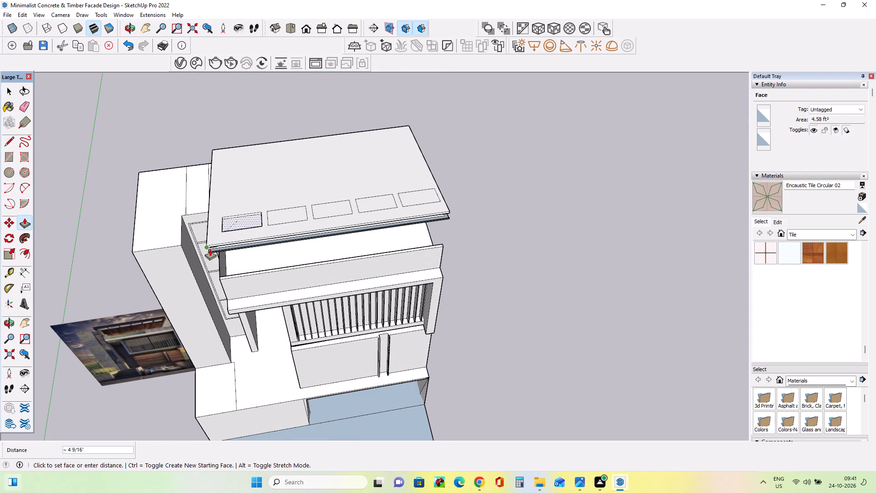
drag(210, 249, 214, 224)
drag(214, 224, 276, 241)
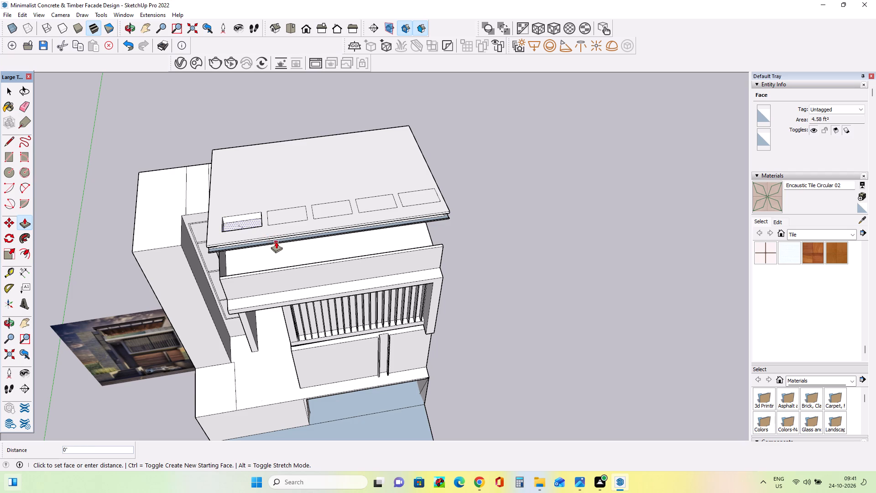
drag(276, 241, 284, 216)
key(period)
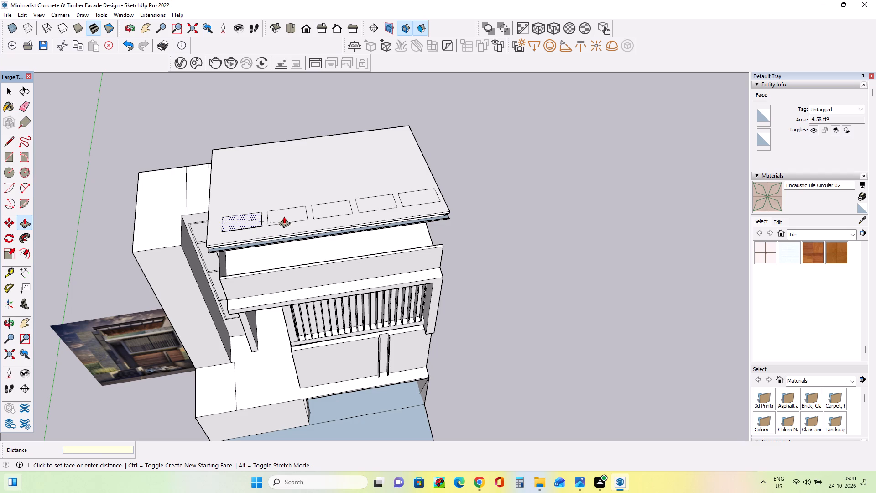
drag(284, 216, 272, 222)
middle_drag(285, 217, 304, 130)
scroll(304, 129, up, 1)
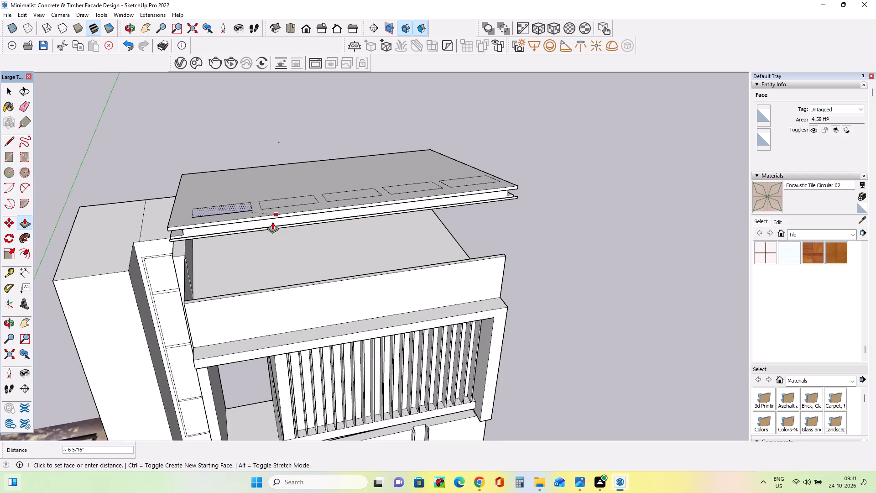
drag(272, 222, 279, 177)
drag(279, 177, 210, 220)
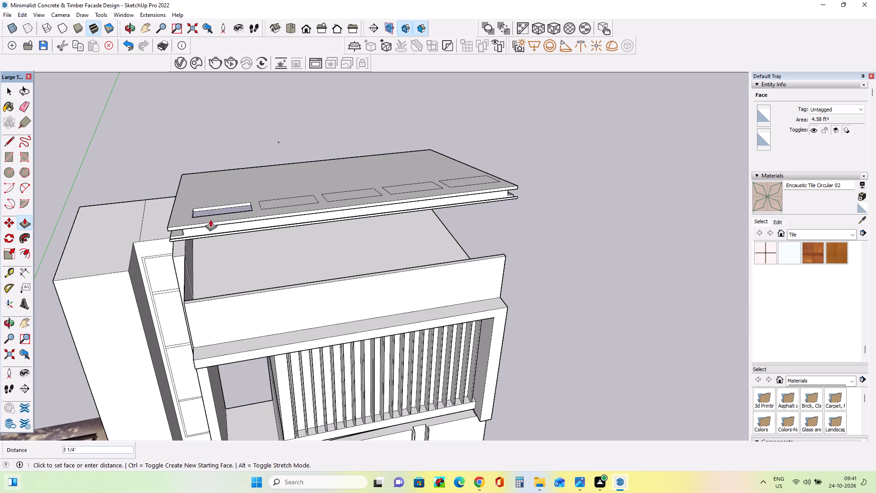
drag(210, 220, 194, 230)
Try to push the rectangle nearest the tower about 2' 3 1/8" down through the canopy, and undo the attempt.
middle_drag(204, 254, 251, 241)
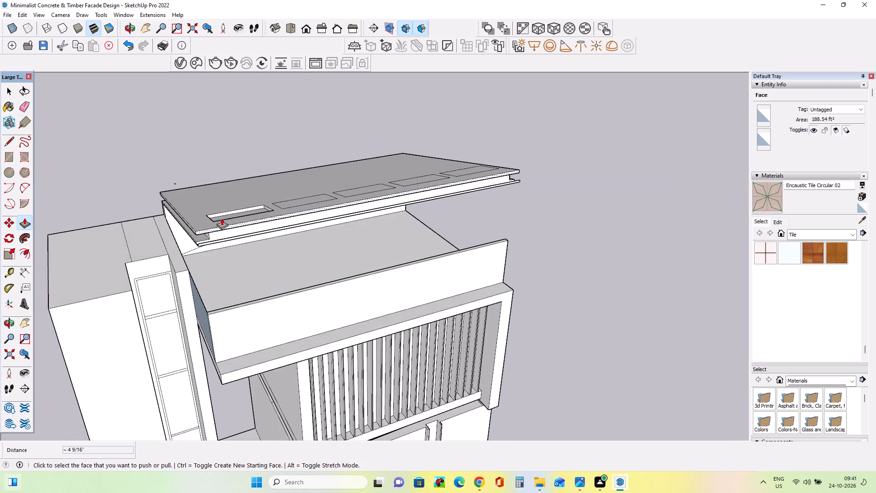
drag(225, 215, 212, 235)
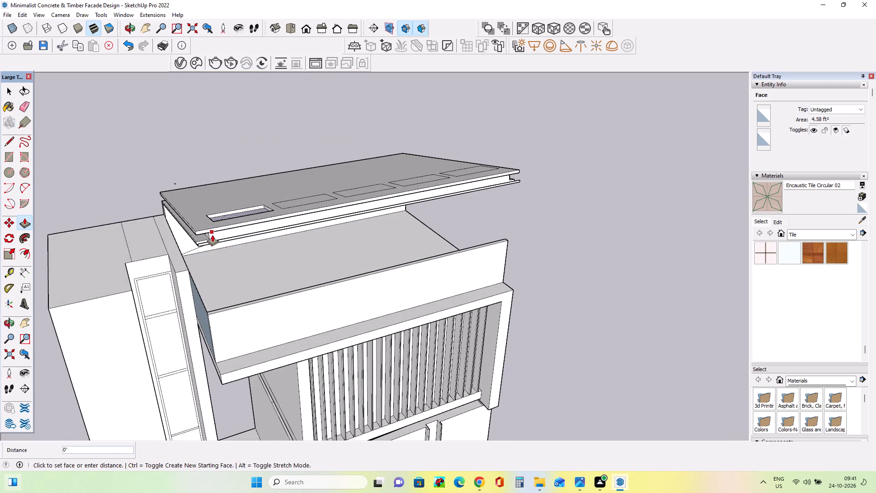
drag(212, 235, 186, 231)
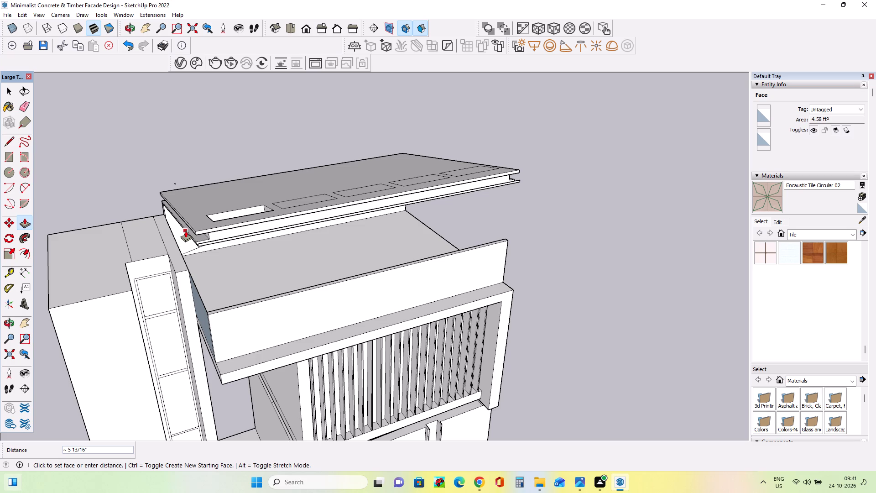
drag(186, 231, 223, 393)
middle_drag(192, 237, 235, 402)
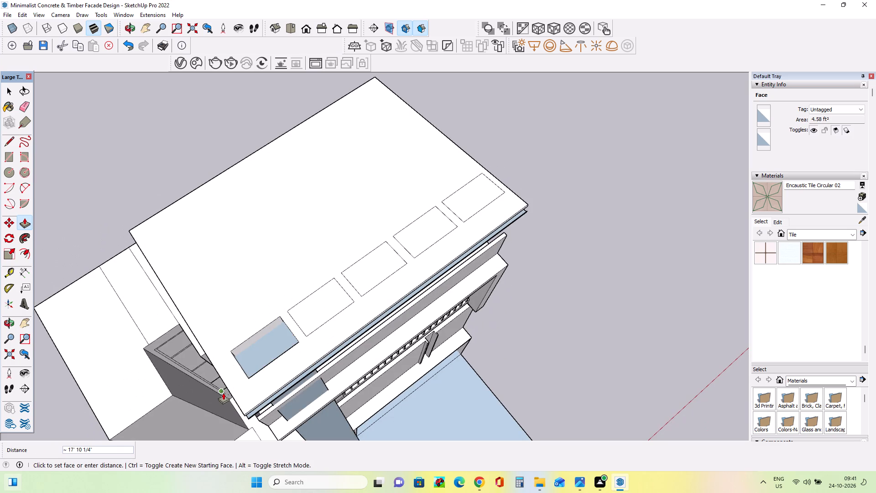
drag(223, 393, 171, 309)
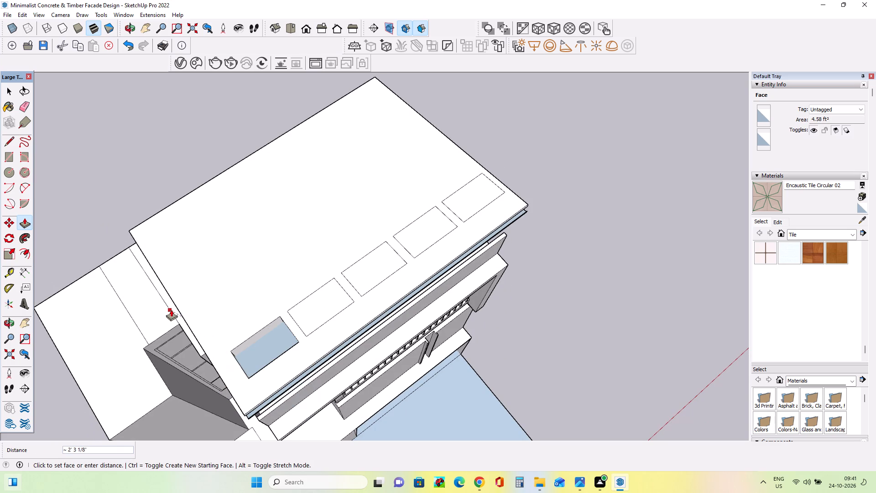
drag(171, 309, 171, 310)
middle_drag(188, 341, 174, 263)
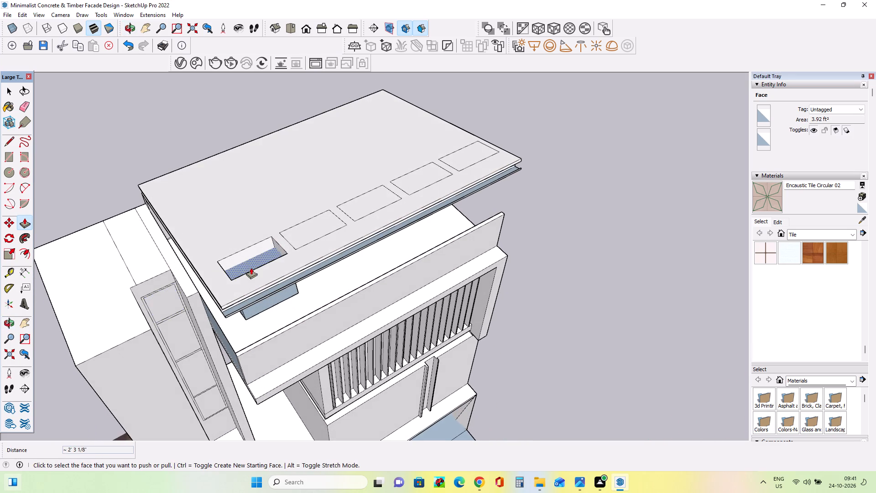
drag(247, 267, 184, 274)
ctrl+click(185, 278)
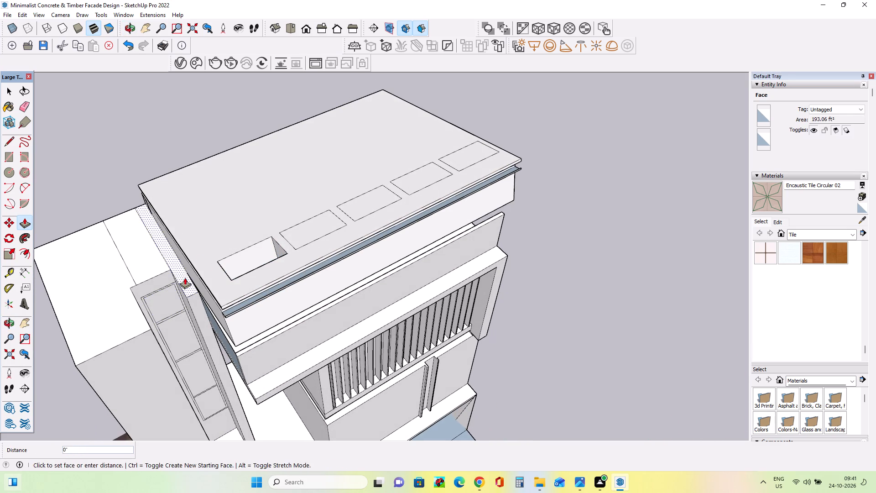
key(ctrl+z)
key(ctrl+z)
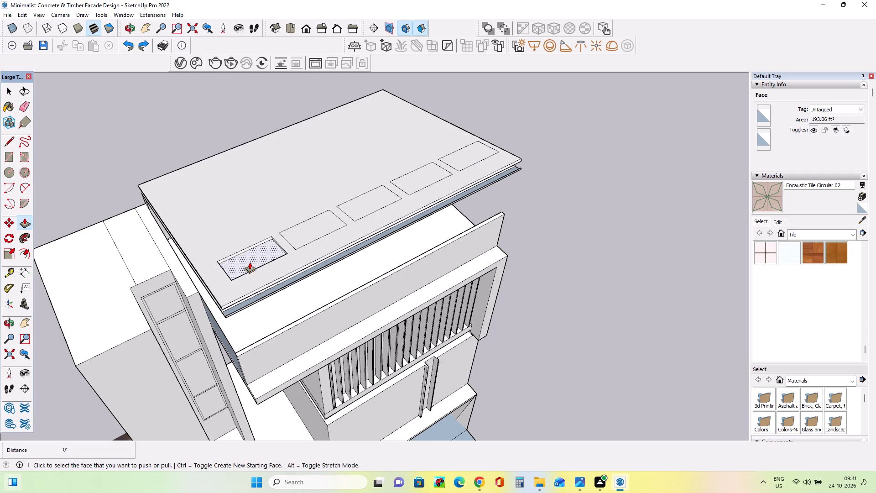
Raise the recessed rectangle nearest the tower about 1 13/16", flush with the canopy's top surface.
drag(250, 262, 226, 304)
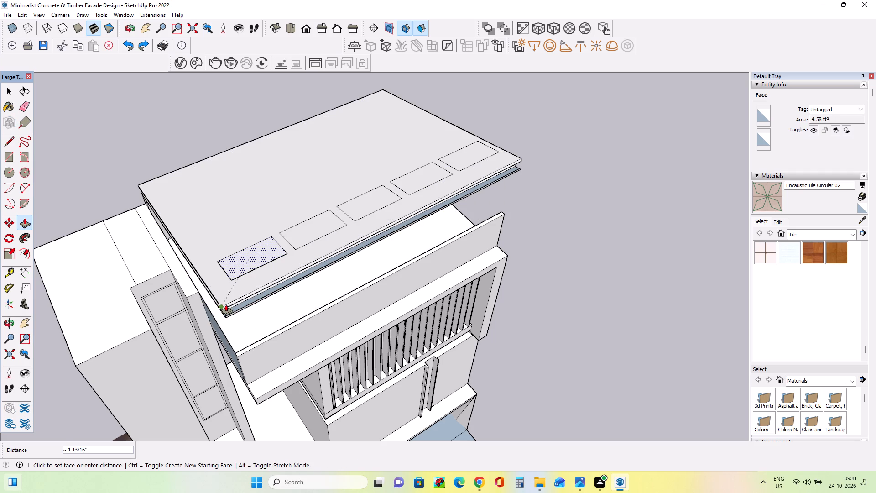
drag(226, 304, 222, 308)
drag(222, 308, 240, 311)
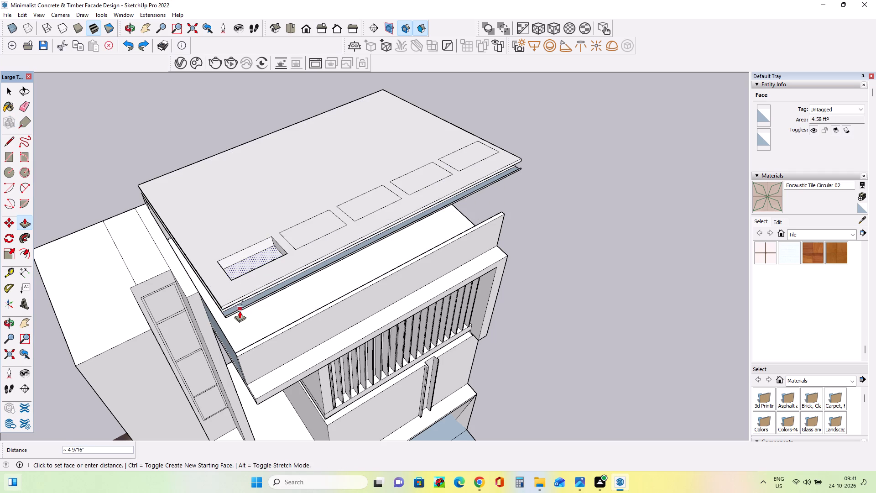
drag(240, 311, 298, 279)
drag(298, 279, 229, 309)
drag(229, 309, 226, 307)
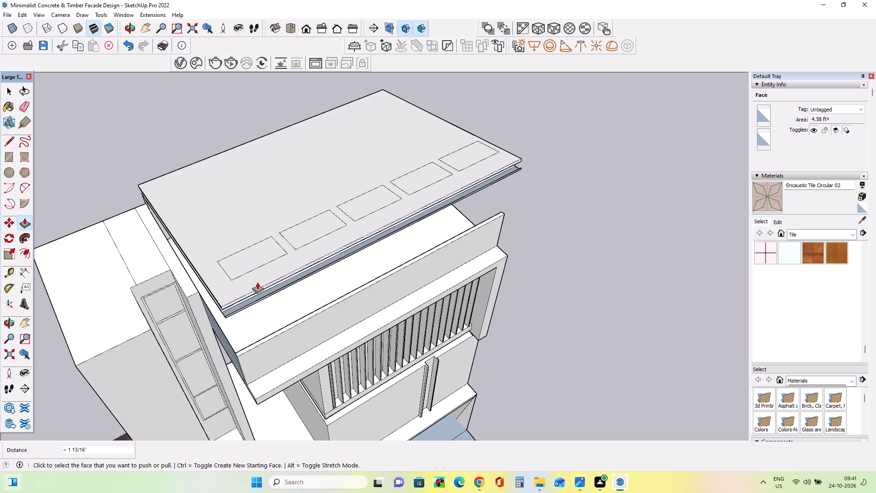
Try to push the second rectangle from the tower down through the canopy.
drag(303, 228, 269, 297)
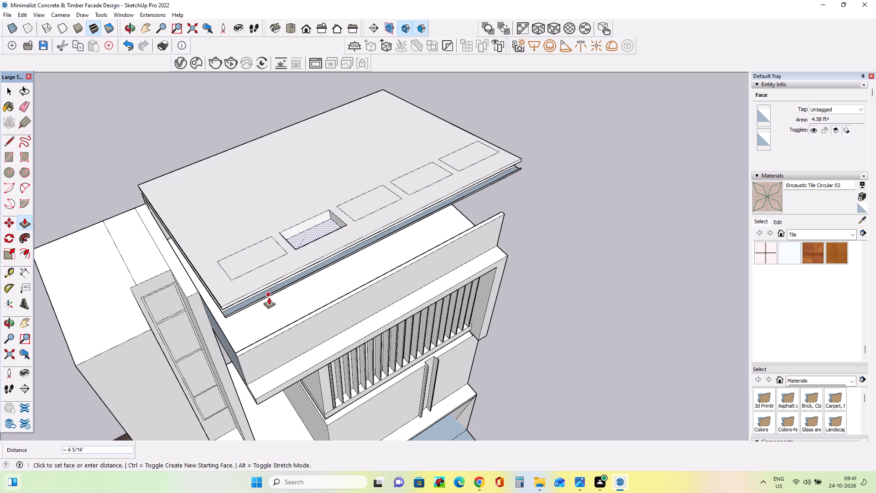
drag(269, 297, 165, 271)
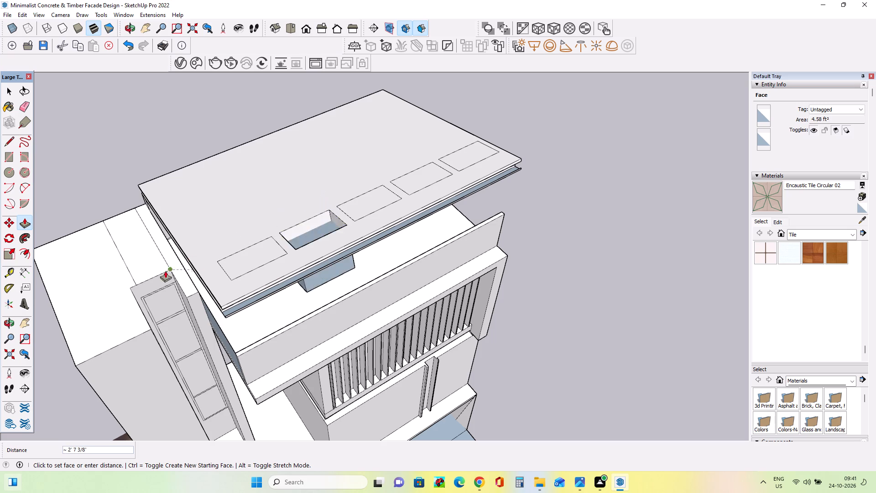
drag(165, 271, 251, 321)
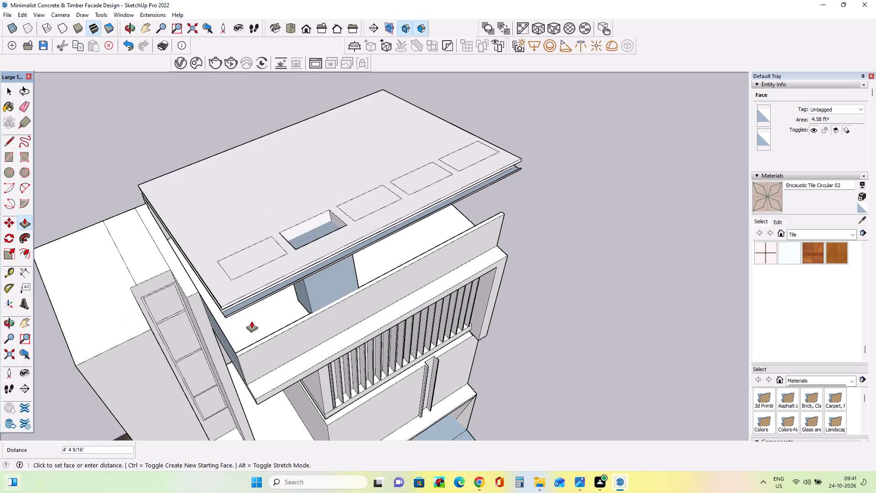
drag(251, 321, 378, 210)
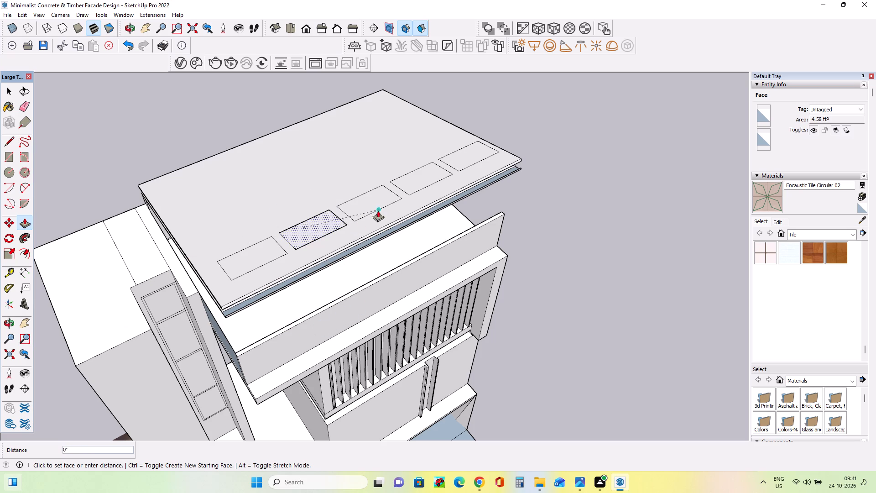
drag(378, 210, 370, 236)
Push the second rectangle from the tower about 7 5/8" down through the canopy.
middle_drag(318, 254, 277, 231)
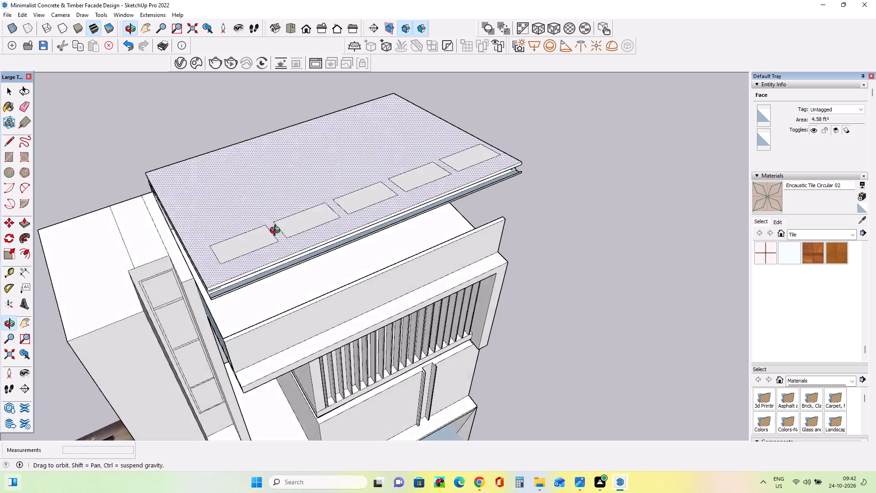
middle_drag(277, 231, 180, 201)
drag(287, 163, 285, 182)
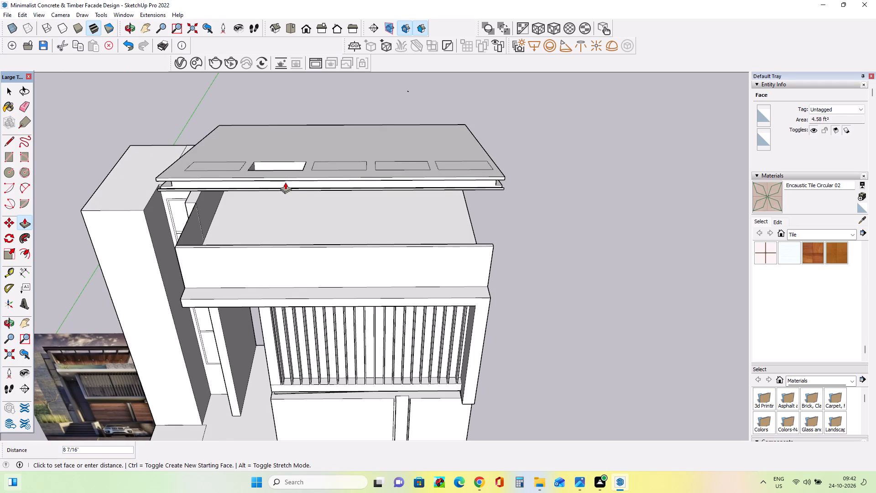
drag(285, 182, 267, 188)
drag(267, 188, 275, 185)
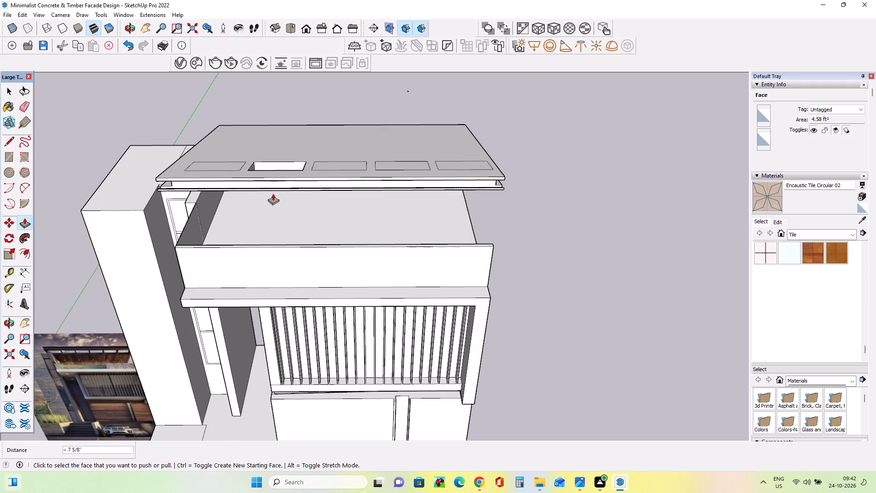
Push the third rectangle from the tower about 7 5/8" down into the canopy.
middle_drag(286, 191, 324, 219)
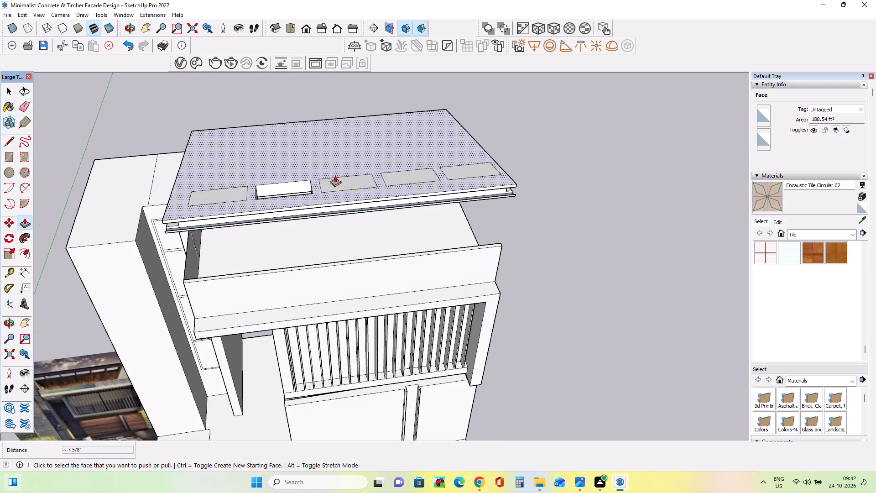
drag(335, 182, 313, 213)
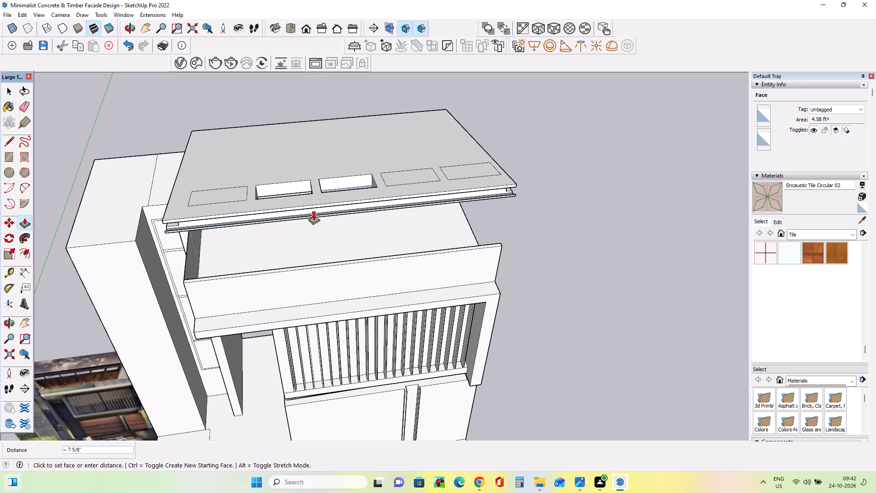
drag(313, 213, 324, 211)
drag(324, 211, 319, 213)
middle_drag(318, 205, 339, 94)
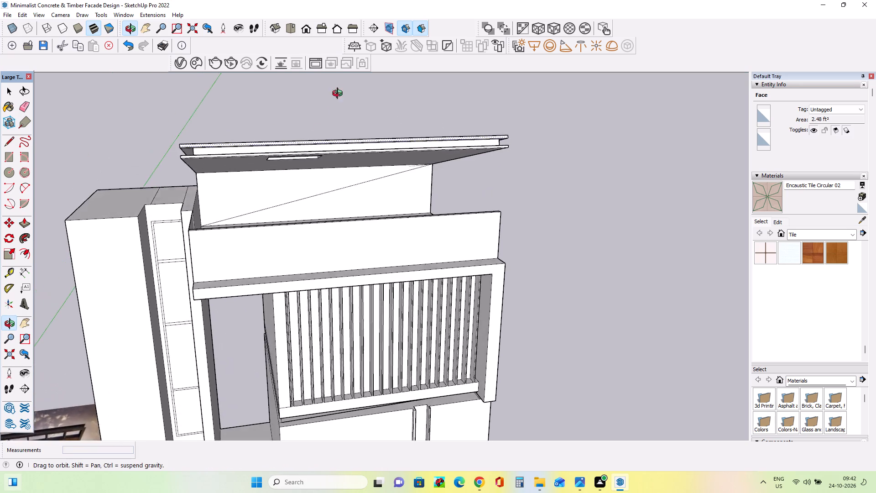
Push the recessed third rectangle from the tower about 1 5/16" to cut it through the canopy.
middle_drag(339, 94, 329, 227)
drag(339, 199, 326, 218)
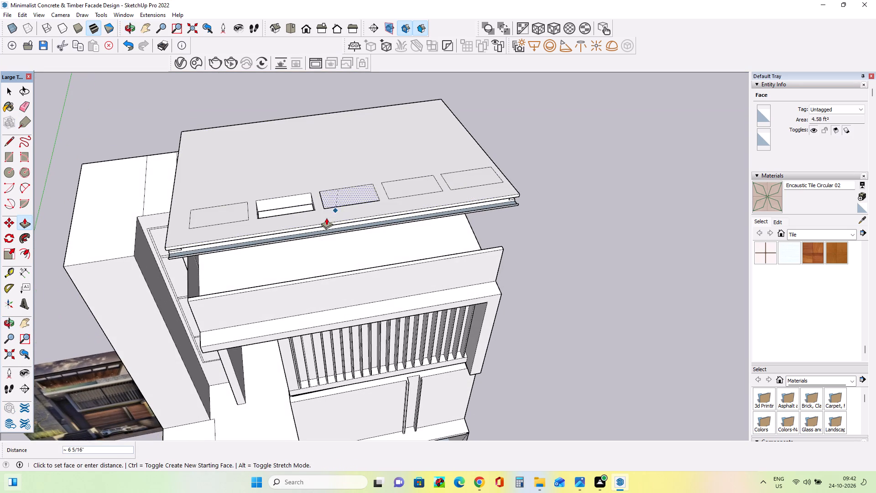
drag(326, 218, 300, 241)
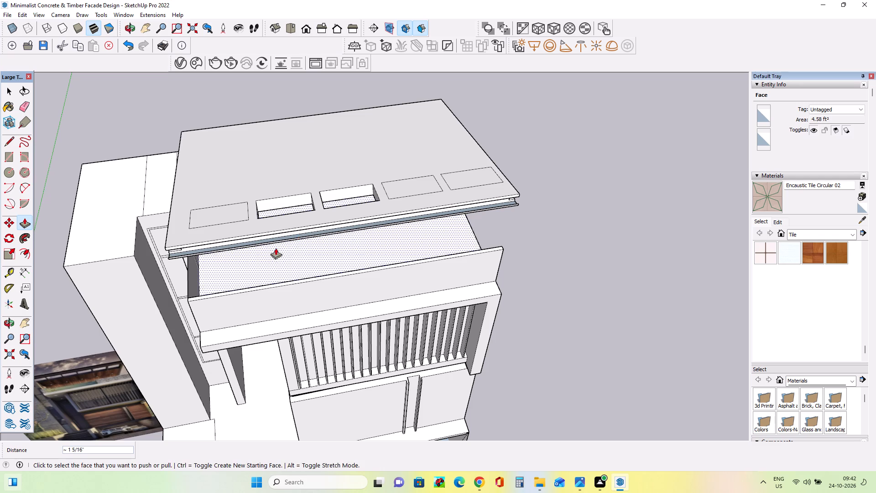
Examine the canopy openings from above and below, and the whole facade from the front.
middle_drag(328, 224, 294, 214)
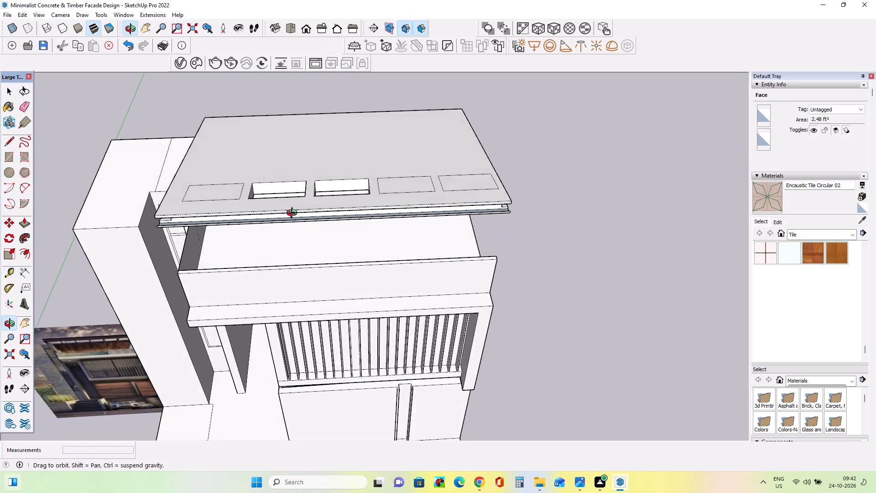
middle_drag(294, 214, 294, 214)
scroll(294, 214, down, 2)
middle_drag(315, 219, 422, 21)
middle_drag(408, 229, 304, 194)
scroll(312, 201, down, 1)
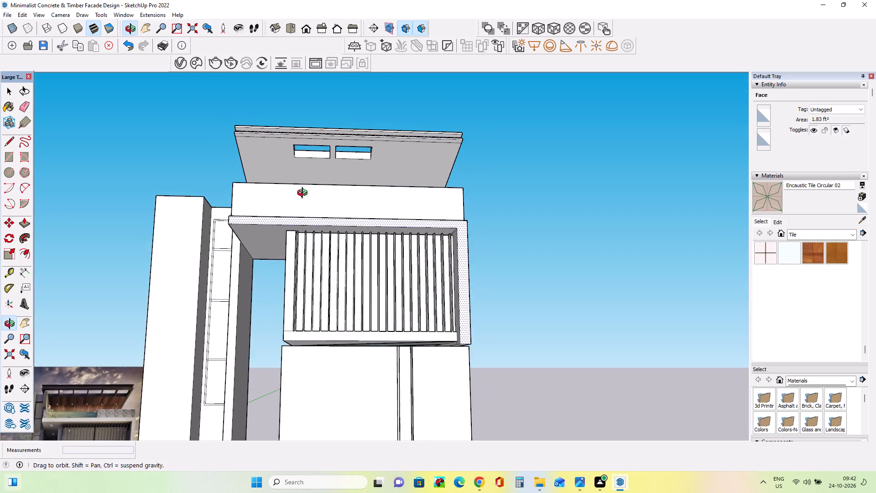
middle_drag(304, 194, 309, 217)
scroll(309, 220, down, 6)
middle_drag(336, 241, 338, 268)
scroll(336, 268, up, 2)
scroll(336, 268, down, 7)
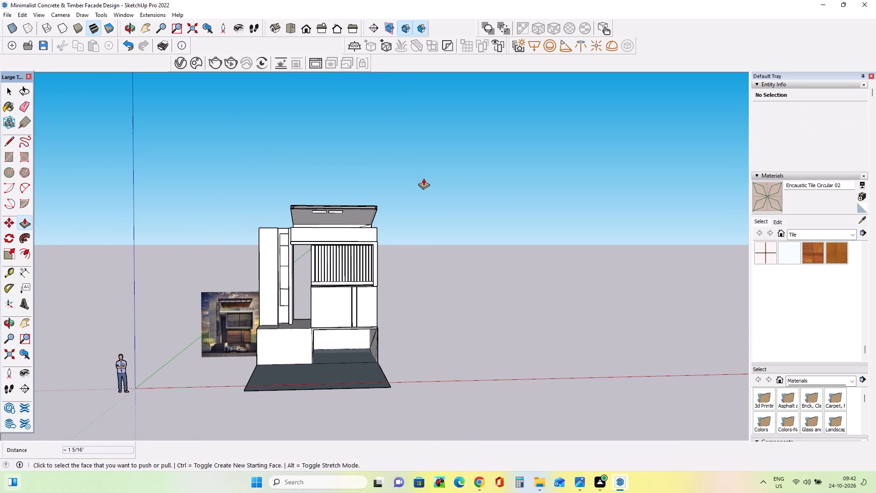
middle_drag(431, 195, 432, 216)
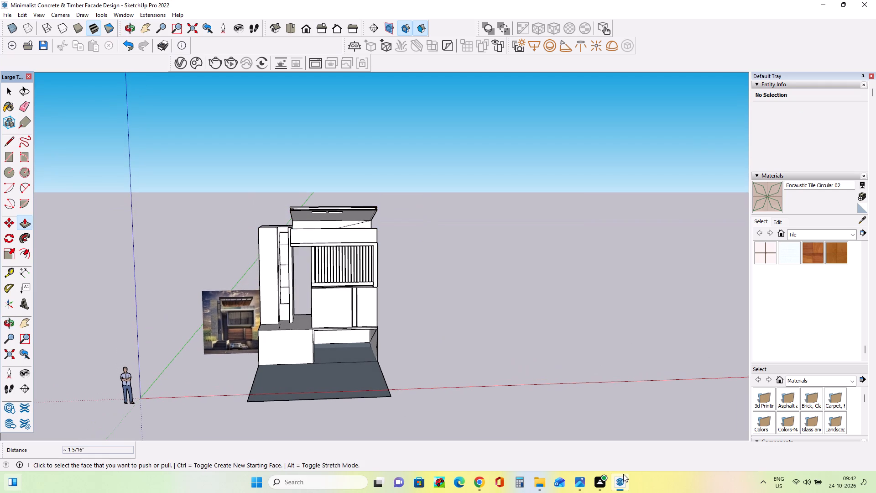
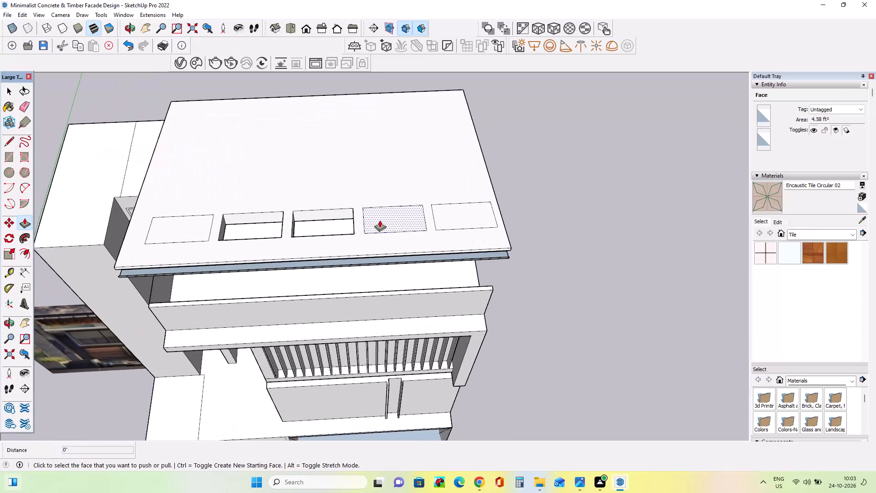
Push the fourth rectangle from the tower about 7 5/8" down to cut it through the canopy.
drag(389, 217, 357, 261)
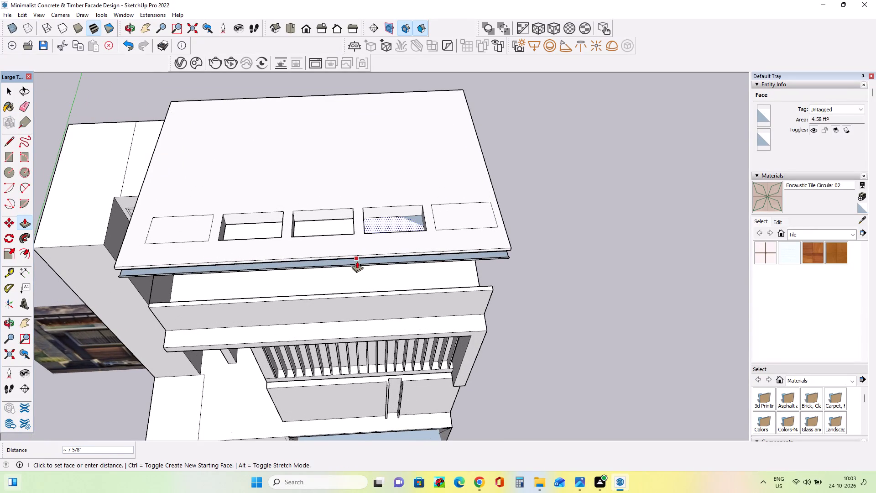
drag(357, 261, 357, 262)
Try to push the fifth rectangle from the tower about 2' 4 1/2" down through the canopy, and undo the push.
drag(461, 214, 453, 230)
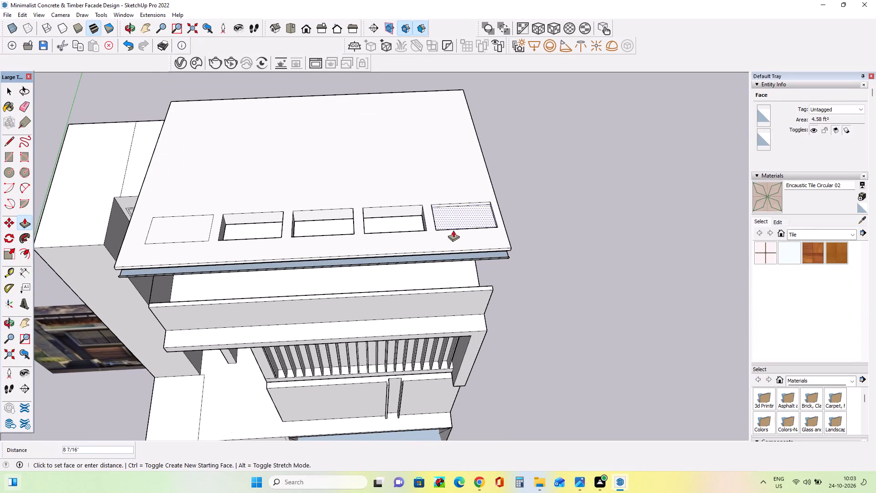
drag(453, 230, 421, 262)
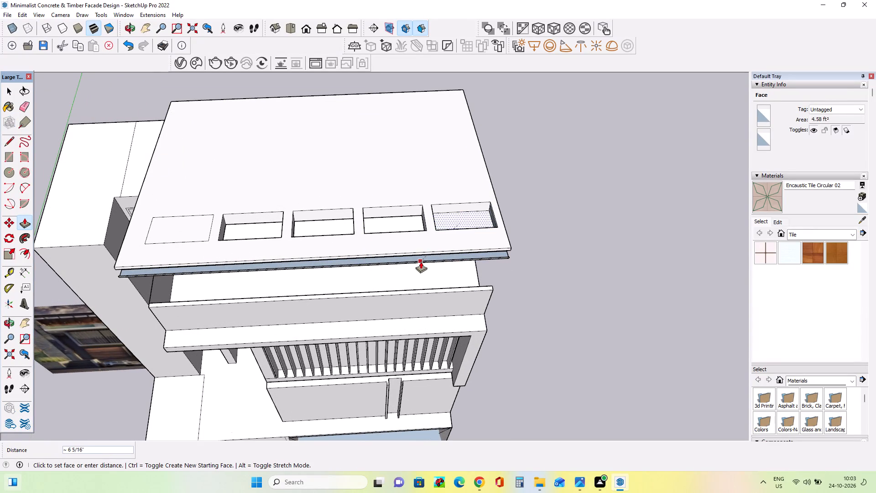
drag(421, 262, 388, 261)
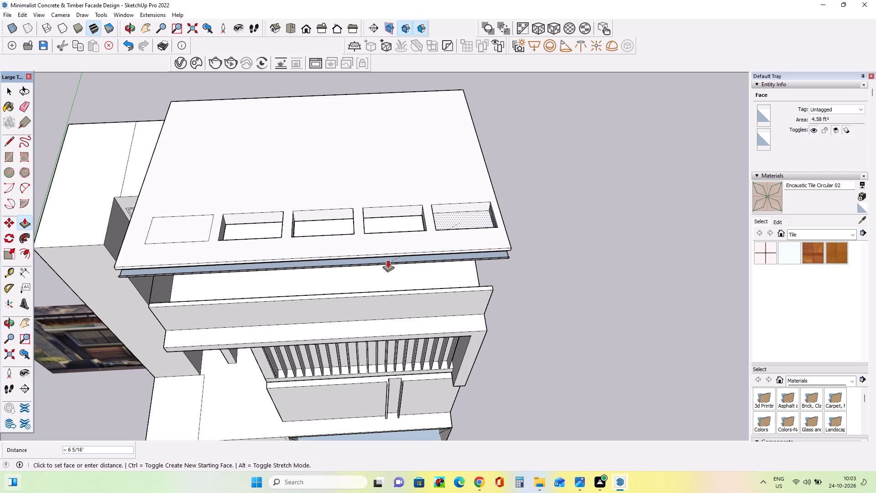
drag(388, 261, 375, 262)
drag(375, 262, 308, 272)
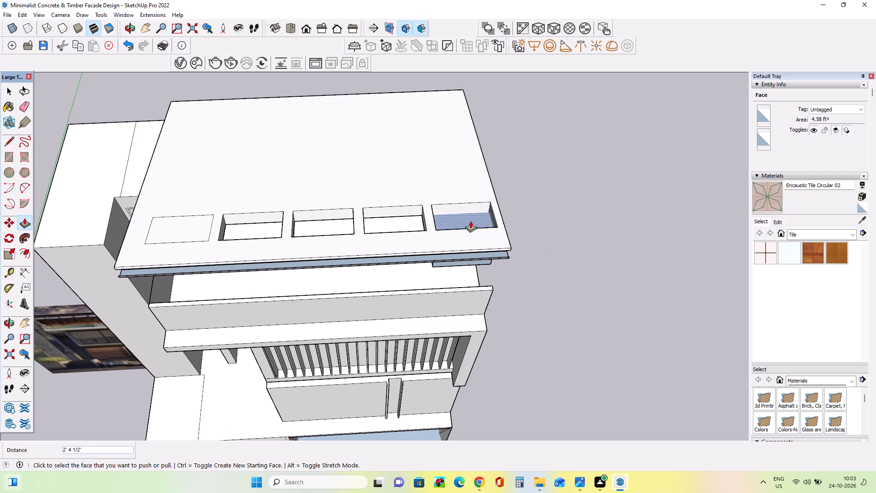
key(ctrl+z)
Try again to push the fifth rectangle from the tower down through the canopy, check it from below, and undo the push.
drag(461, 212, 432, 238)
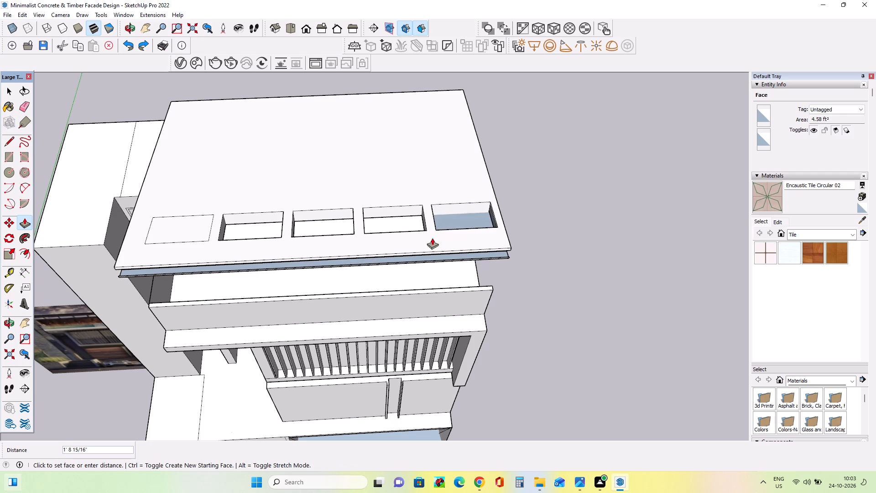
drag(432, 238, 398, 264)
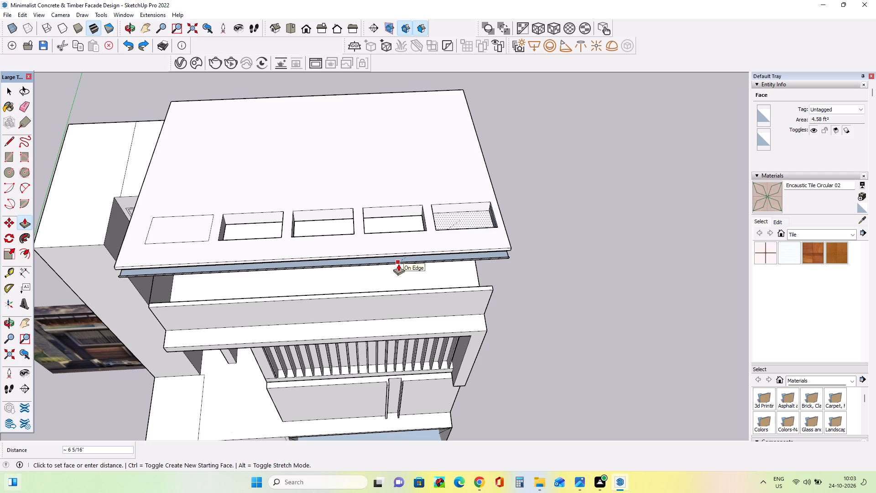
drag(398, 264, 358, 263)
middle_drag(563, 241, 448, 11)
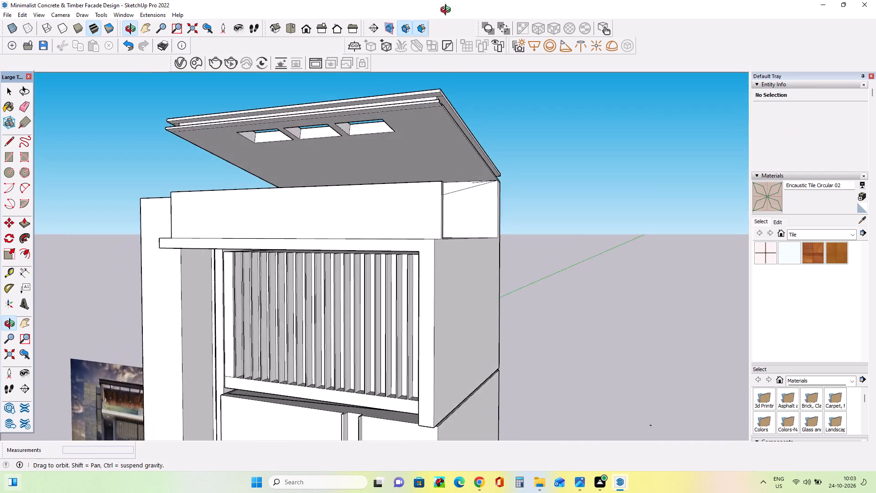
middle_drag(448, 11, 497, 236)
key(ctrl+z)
Push the fifth rectangle, farthest from the tower, about 7 5/8" down to cut it through the canopy.
drag(444, 224, 407, 253)
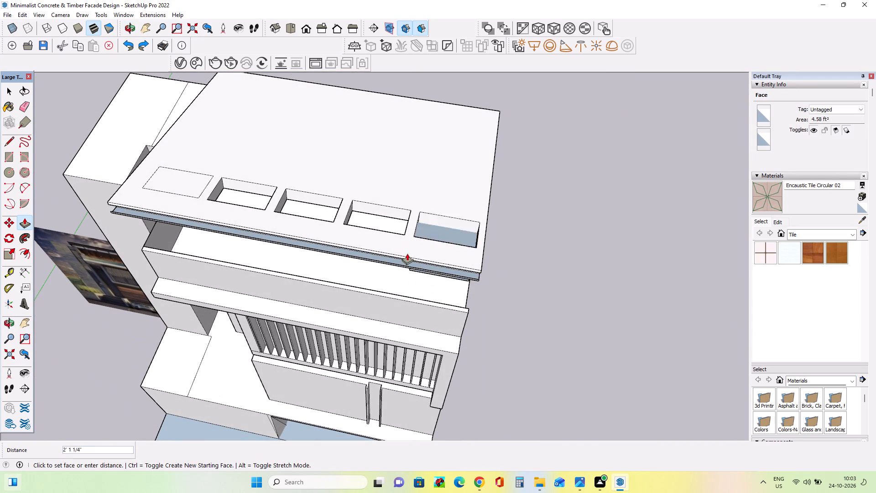
drag(407, 253, 396, 265)
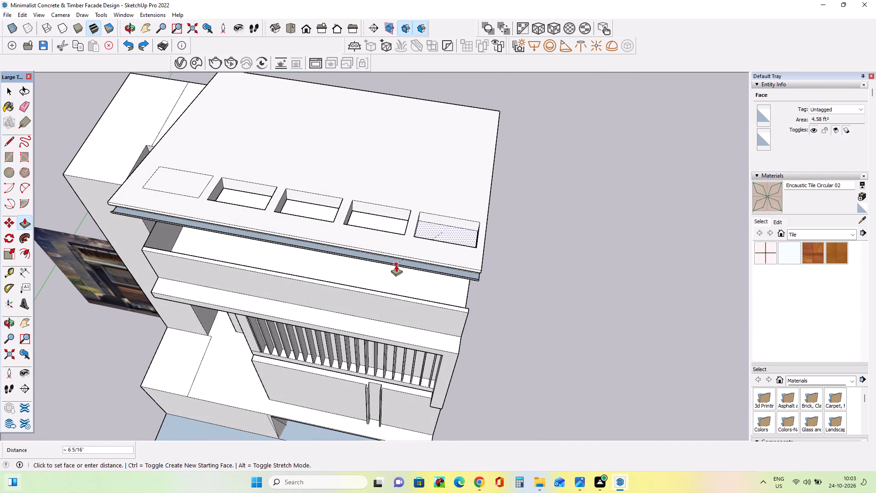
drag(396, 265, 392, 267)
middle_drag(537, 259, 644, 263)
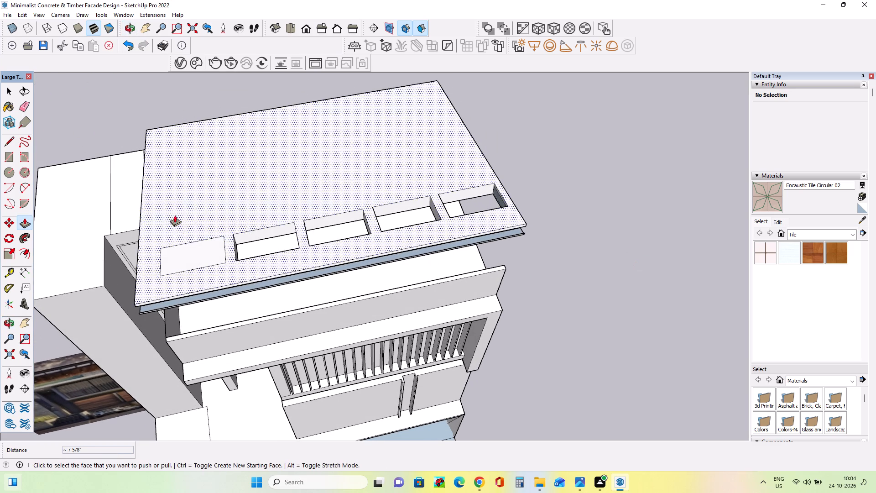
Push the first rectangle, nearest the tower, about 7 5/8" down to cut it through the canopy.
drag(193, 247, 195, 290)
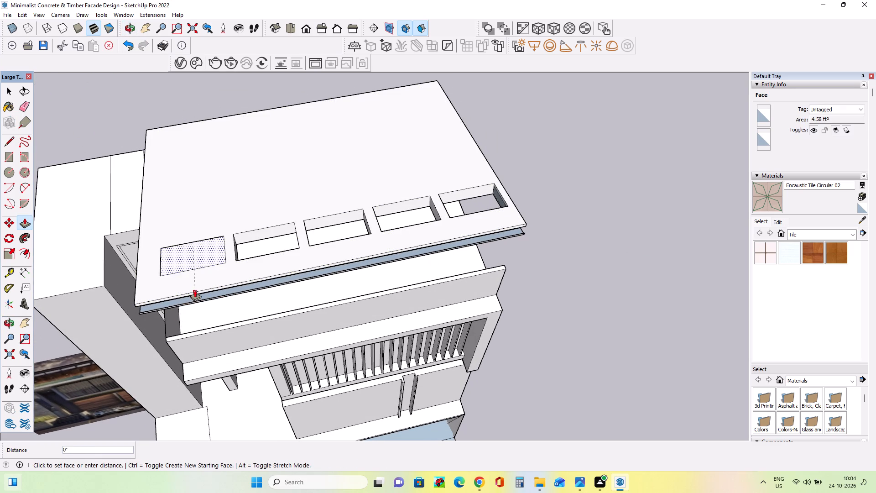
drag(195, 290, 149, 309)
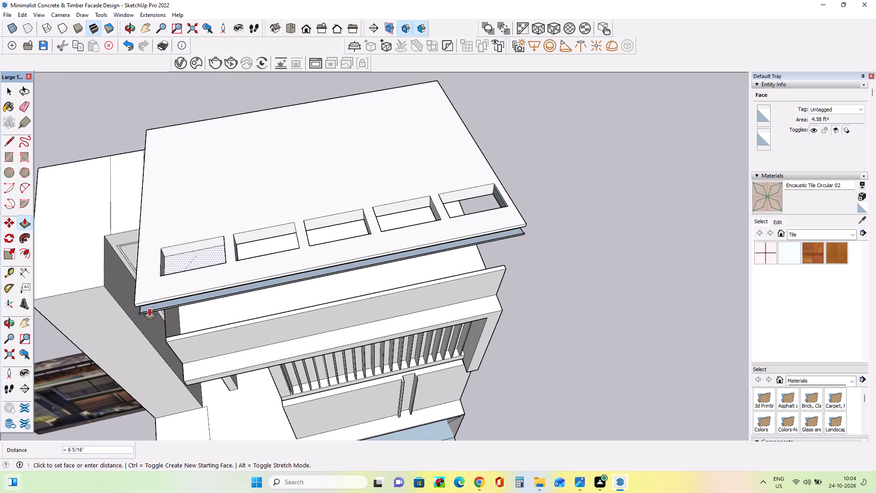
drag(149, 309, 142, 301)
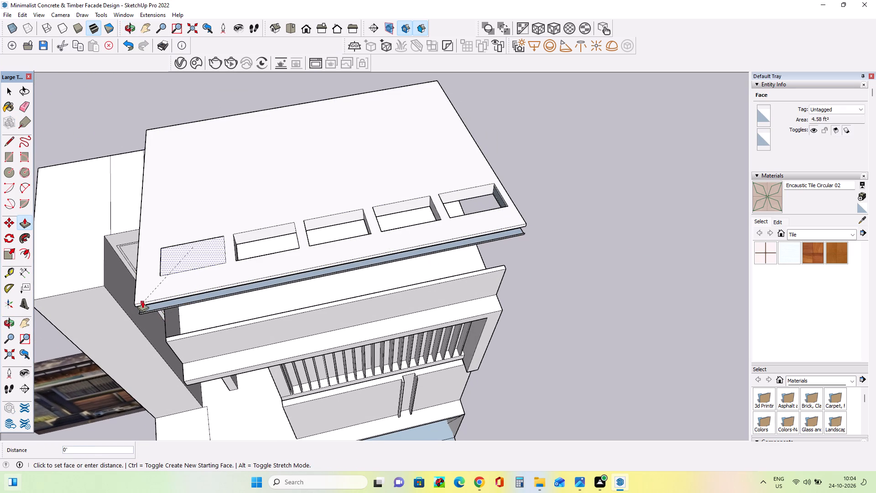
drag(142, 301, 130, 317)
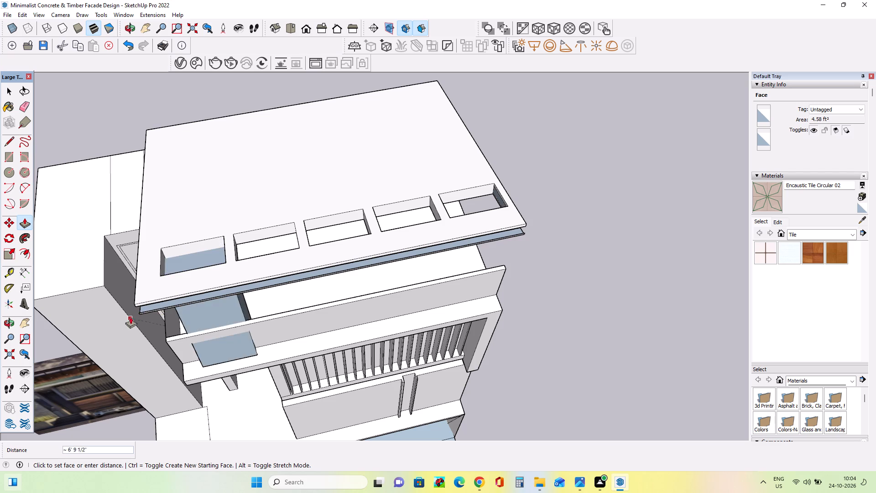
drag(130, 317, 142, 308)
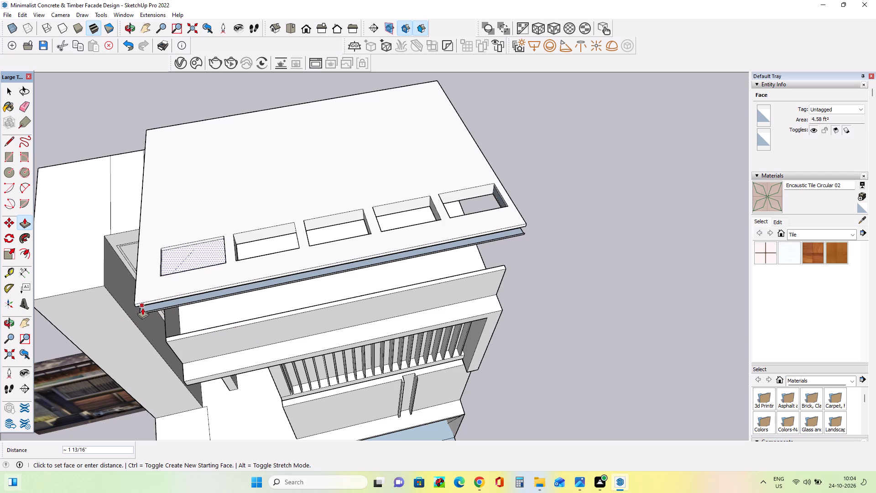
drag(142, 308, 141, 314)
Examine the canopy's row of openings and timber soffit in the reference image.
middle_drag(331, 267, 323, 190)
scroll(323, 190, down, 7)
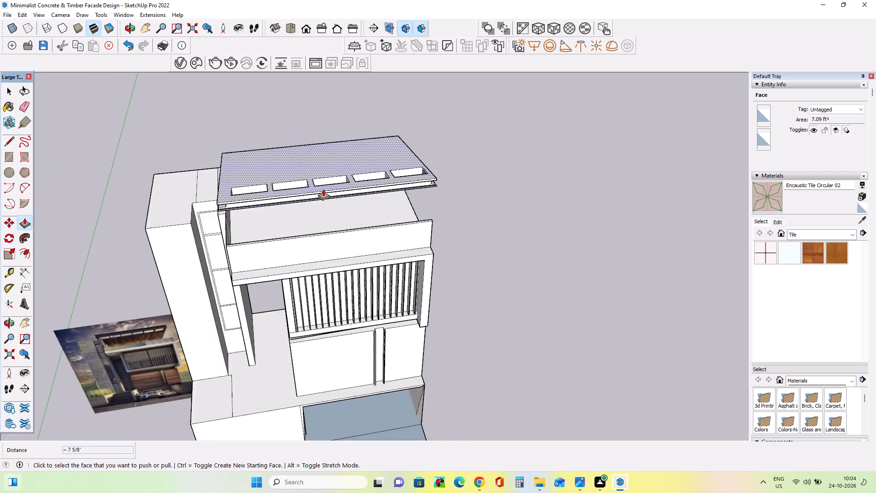
scroll(463, 215, down, 4)
middle_drag(501, 210, 412, 197)
scroll(316, 208, up, 2)
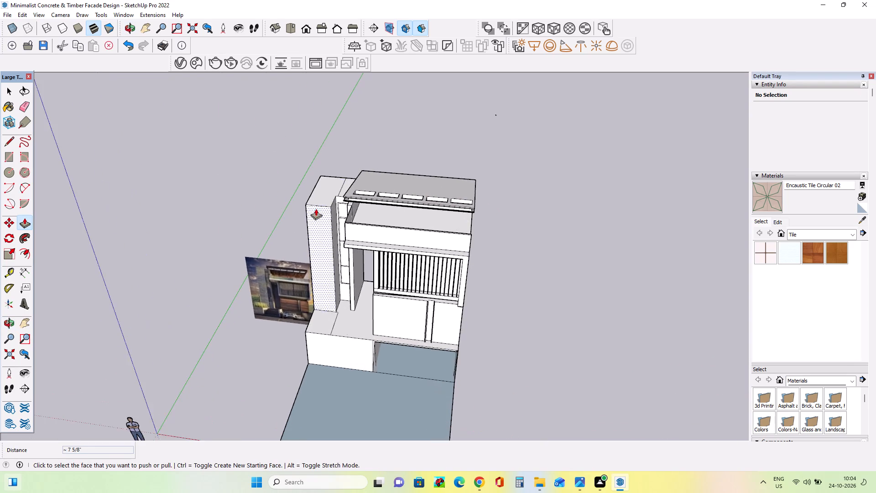
scroll(316, 209, up, 3)
middle_drag(286, 285, 333, 248)
scroll(230, 294, up, 11)
scroll(274, 299, down, 1)
scroll(274, 299, up, 3)
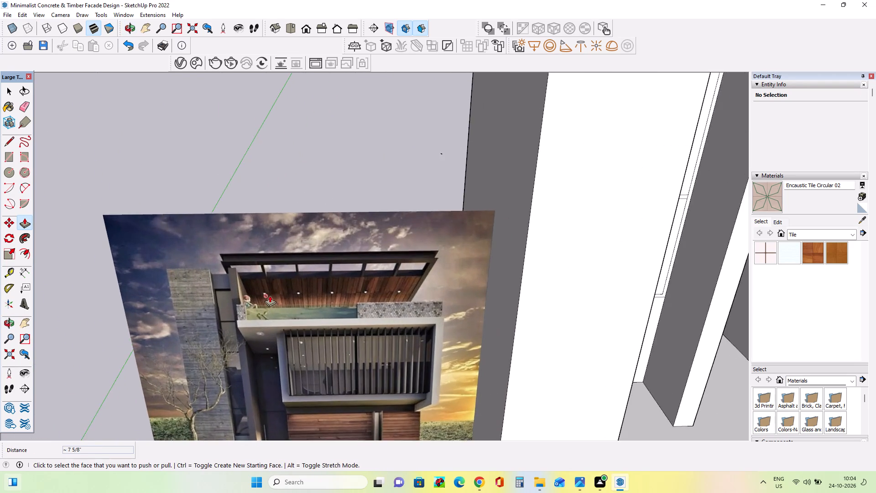
scroll(270, 295, up, 6)
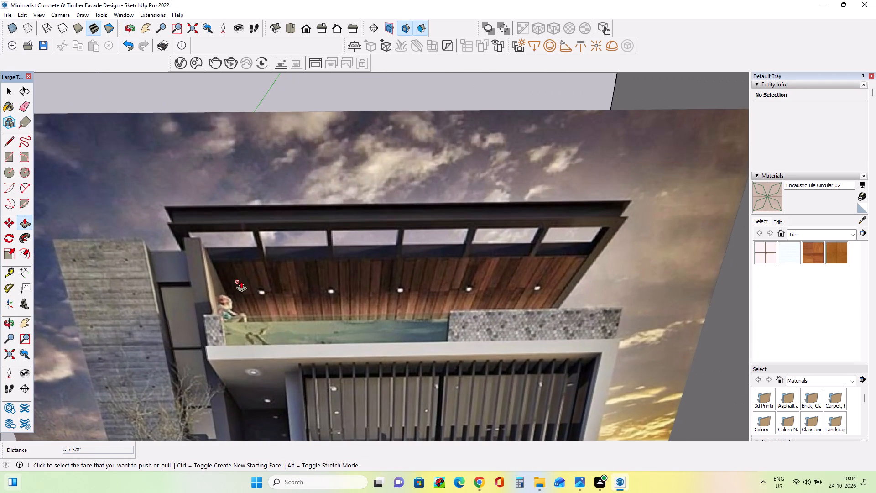
scroll(231, 278, down, 15)
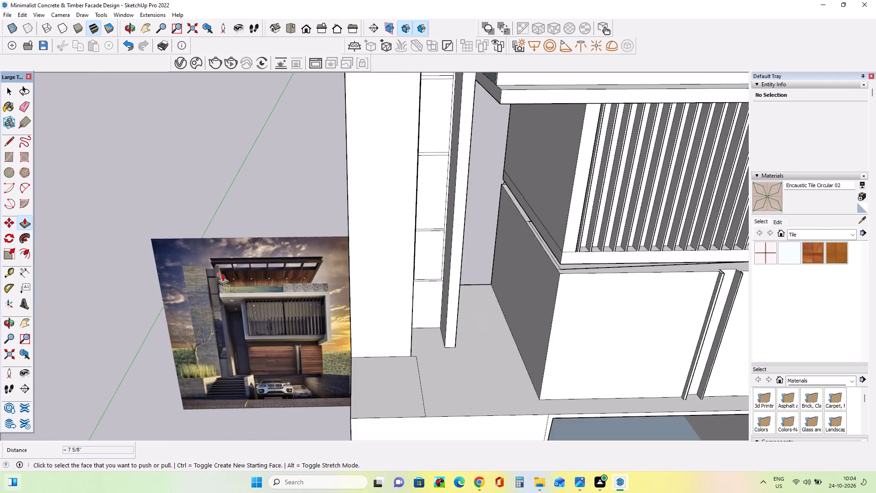
scroll(223, 274, down, 4)
Compare the model's canopy openings and underside with the reference image from above, the front and below.
middle_drag(569, 213, 494, 265)
scroll(494, 265, down, 3)
scroll(513, 143, up, 5)
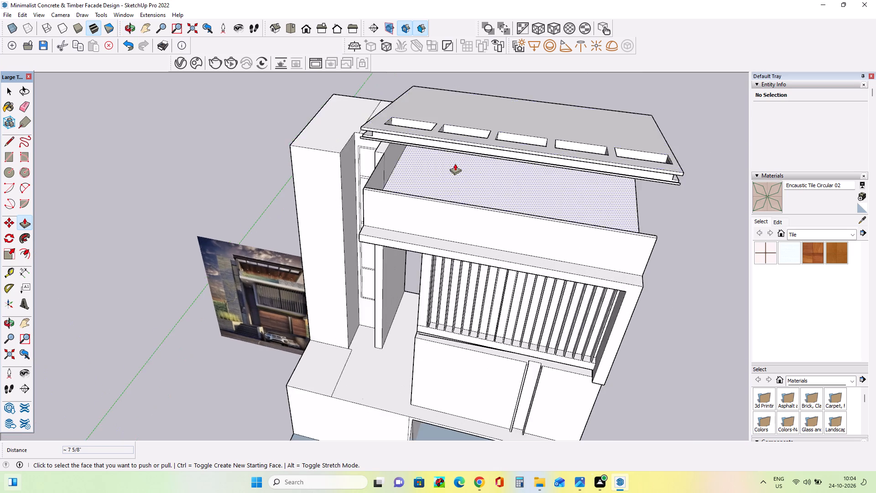
scroll(455, 163, up, 2)
middle_drag(454, 163, 507, 56)
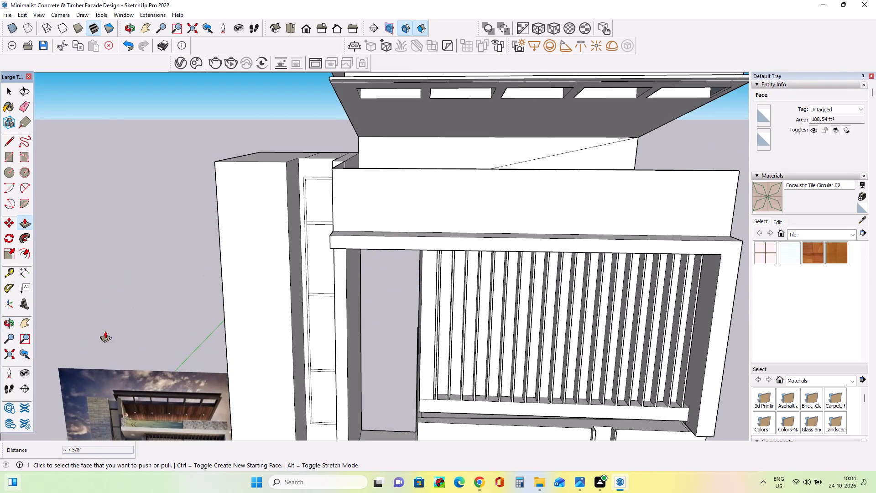
scroll(131, 410, up, 13)
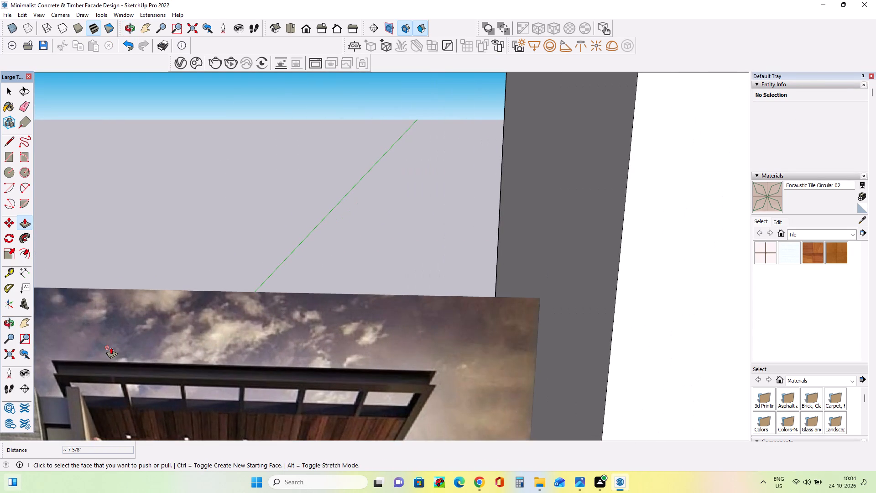
scroll(110, 346, down, 19)
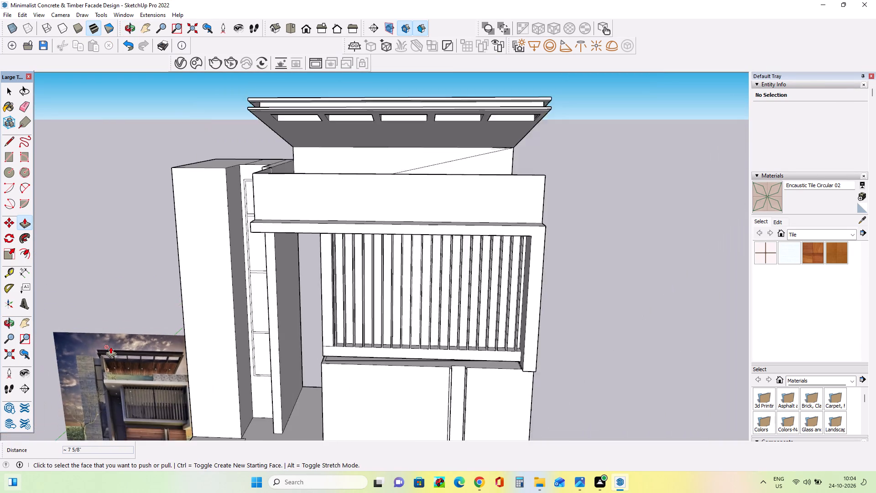
scroll(110, 346, down, 4)
middle_drag(256, 292, 323, 192)
scroll(247, 204, up, 4)
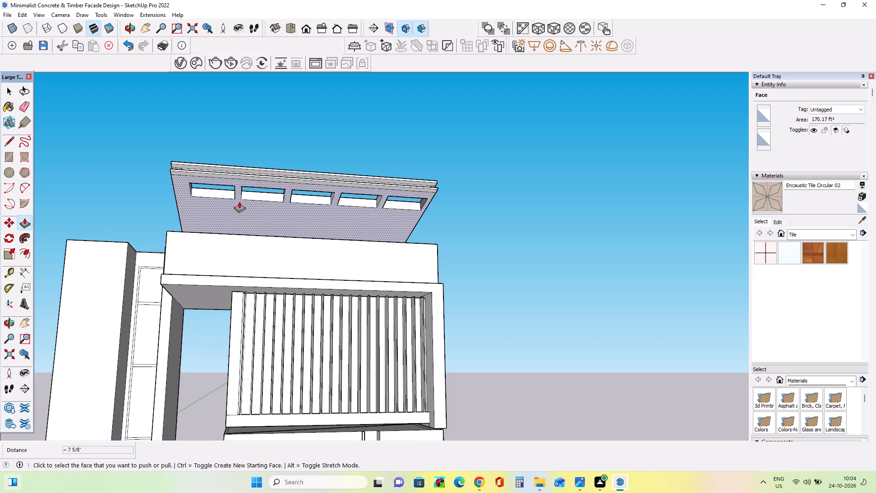
middle_drag(237, 199, 225, 198)
scroll(375, 206, down, 4)
scroll(265, 248, down, 3)
scroll(141, 373, up, 15)
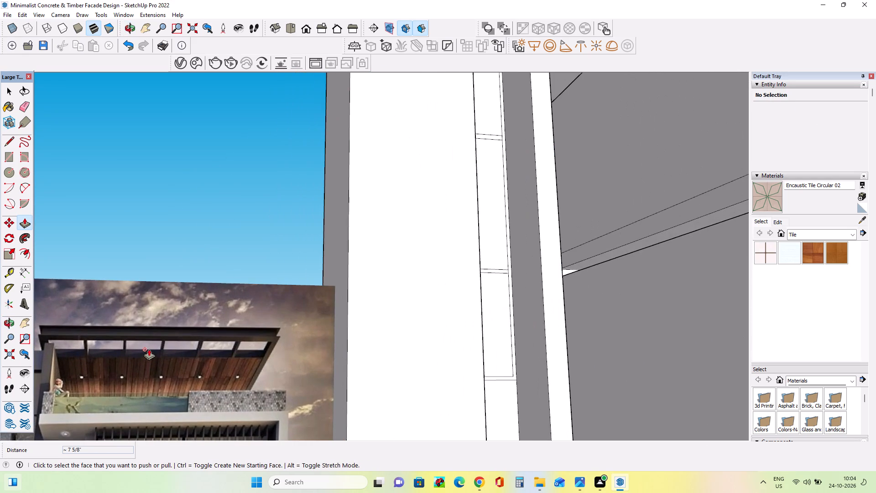
scroll(149, 349, down, 20)
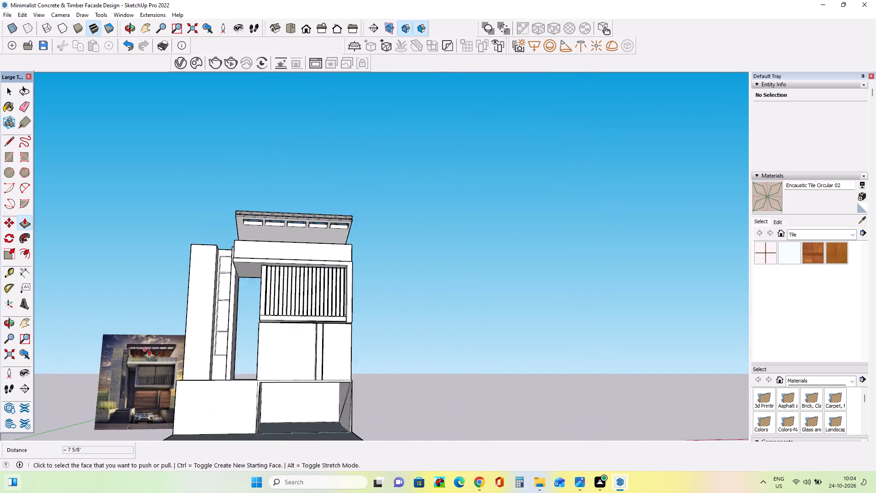
middle_drag(489, 221, 459, 346)
scroll(241, 219, up, 4)
middle_drag(232, 219, 440, 192)
middle_drag(336, 246, 146, 172)
scroll(375, 258, down, 3)
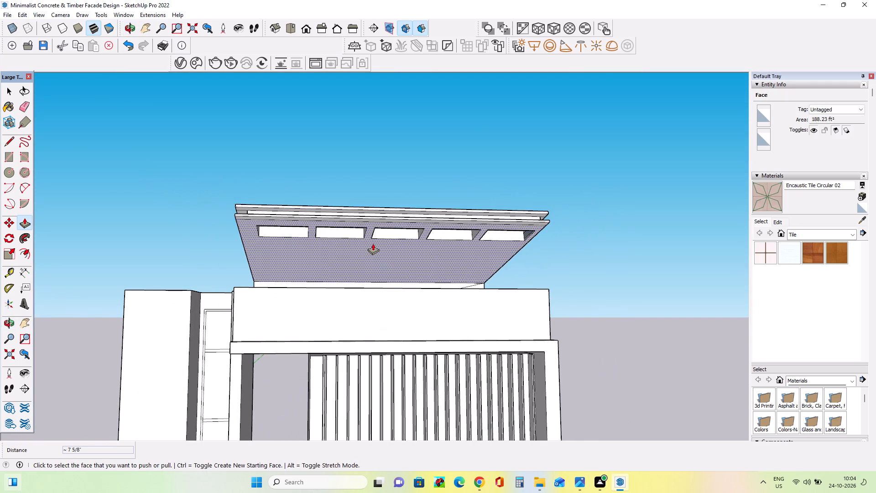
middle_drag(373, 226, 376, 206)
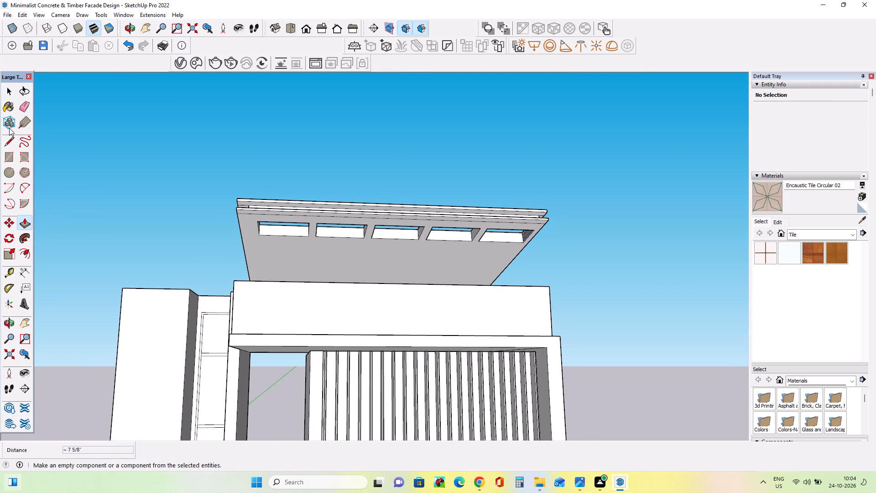
Draw an 11' 7 5/8" line on the canopy's underside, parallel to its tower-side edge, from the front border line to the rear wall.
click(11, 134)
middle_drag(315, 290, 342, 360)
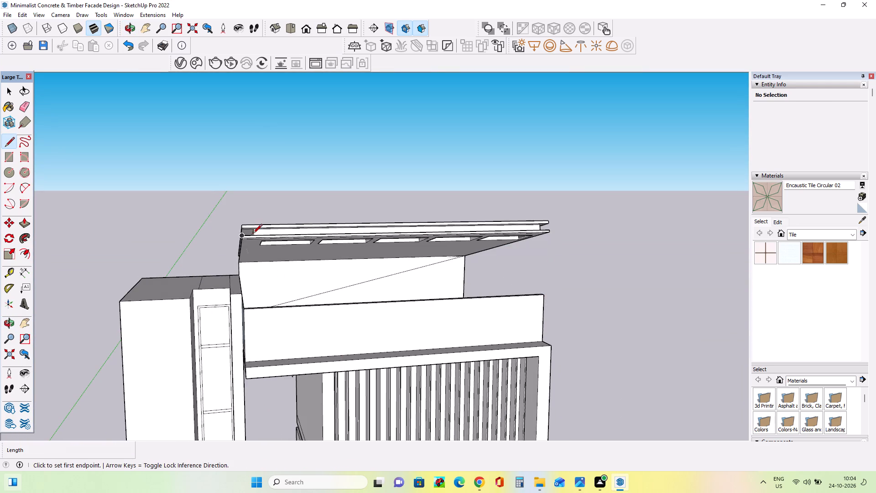
middle_drag(253, 234, 266, 182)
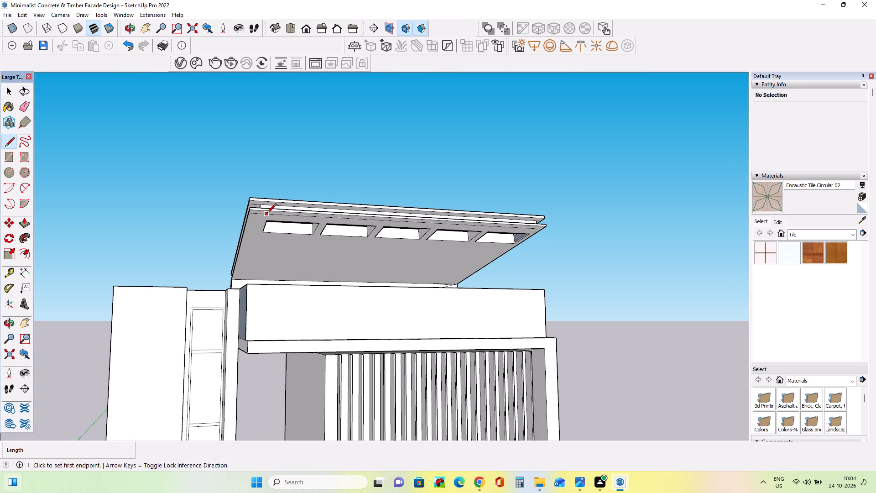
click(267, 214)
middle_drag(263, 272, 266, 296)
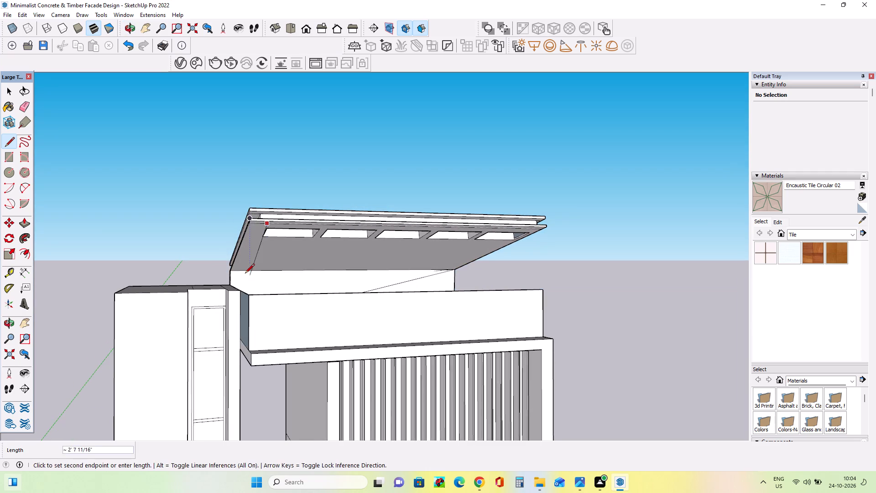
middle_drag(245, 274, 341, 249)
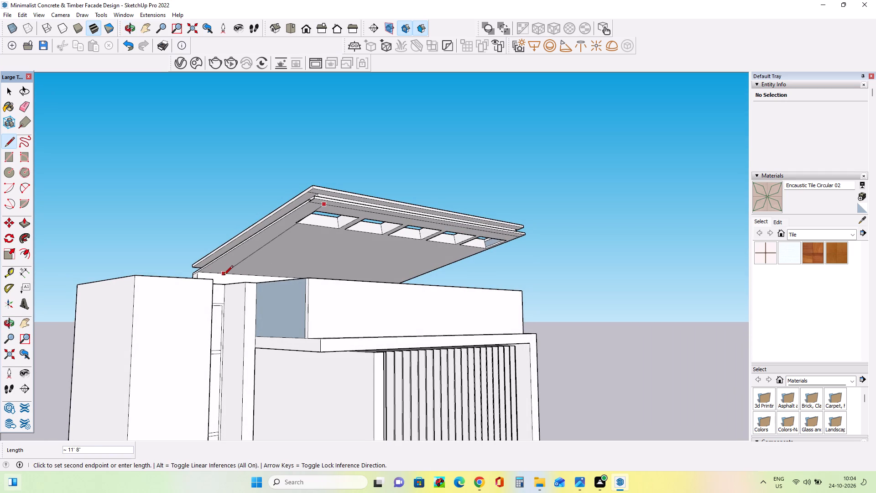
middle_drag(224, 276, 275, 282)
scroll(238, 273, up, 2)
scroll(238, 273, down, 1)
scroll(238, 273, up, 4)
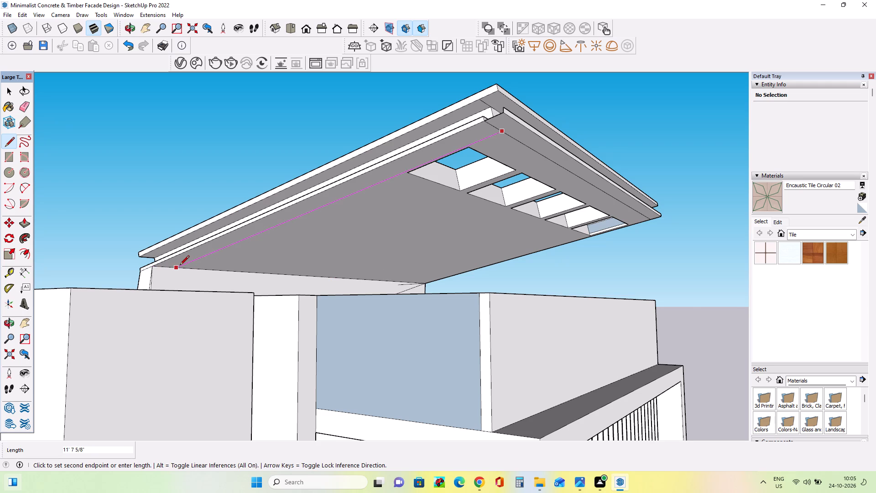
click(180, 266)
scroll(173, 273, up, 12)
scroll(173, 279, down, 1)
scroll(173, 279, up, 9)
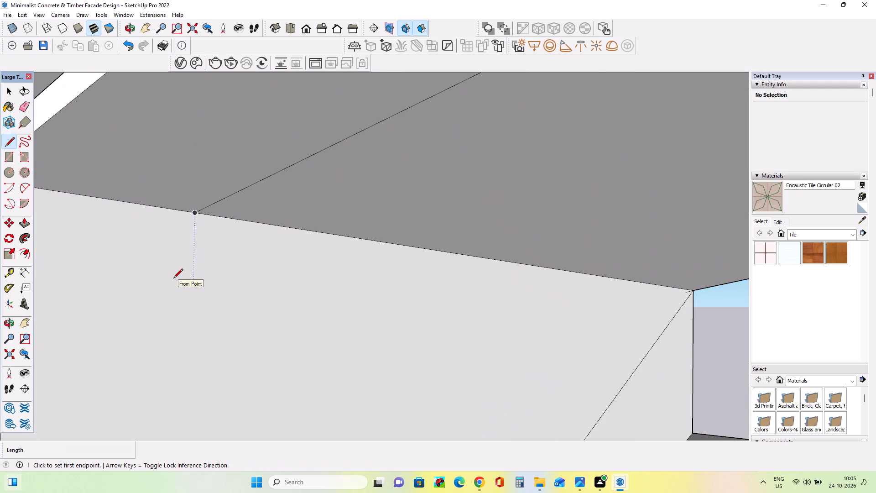
scroll(177, 256, down, 17)
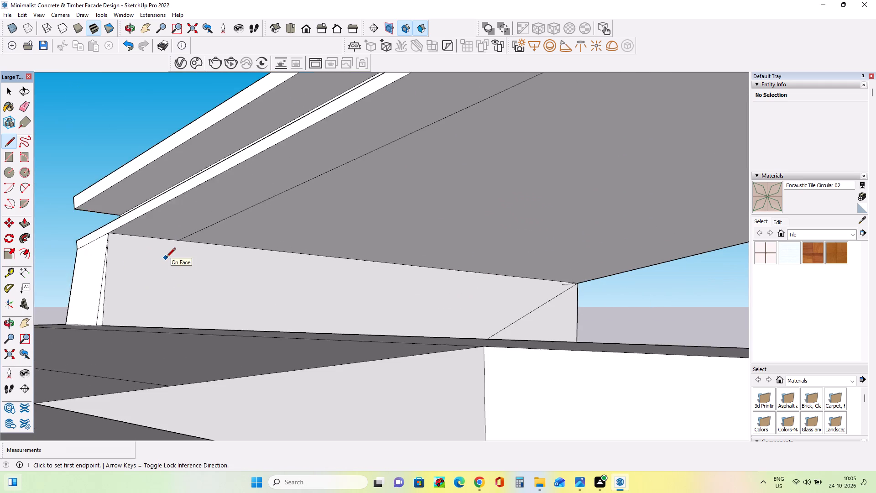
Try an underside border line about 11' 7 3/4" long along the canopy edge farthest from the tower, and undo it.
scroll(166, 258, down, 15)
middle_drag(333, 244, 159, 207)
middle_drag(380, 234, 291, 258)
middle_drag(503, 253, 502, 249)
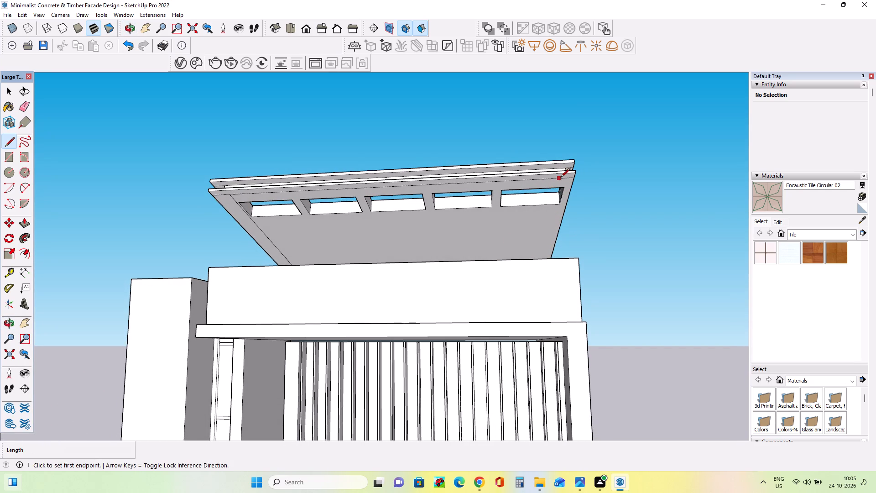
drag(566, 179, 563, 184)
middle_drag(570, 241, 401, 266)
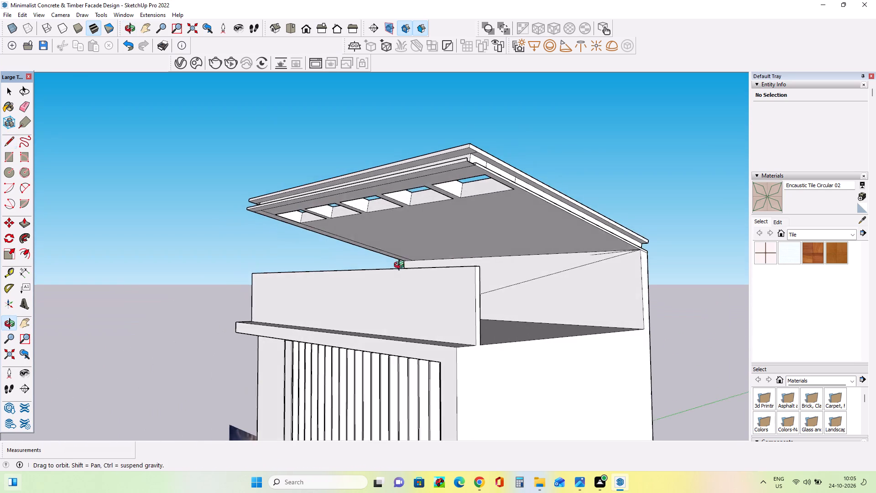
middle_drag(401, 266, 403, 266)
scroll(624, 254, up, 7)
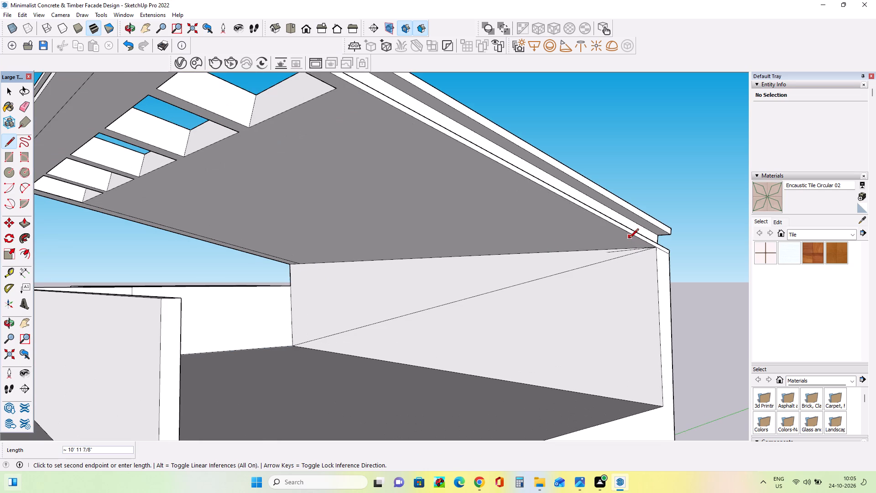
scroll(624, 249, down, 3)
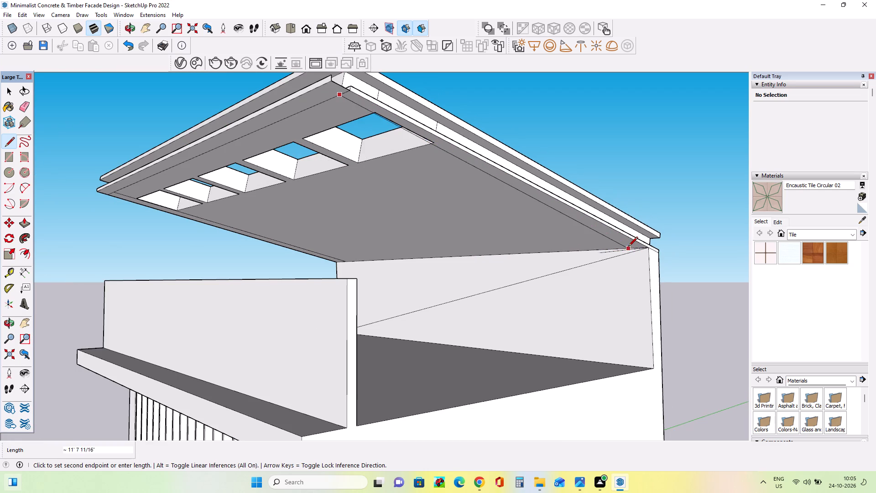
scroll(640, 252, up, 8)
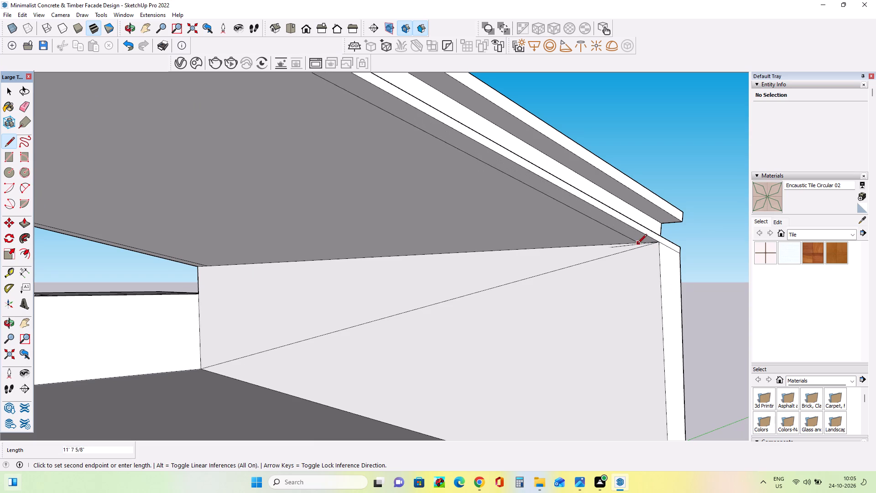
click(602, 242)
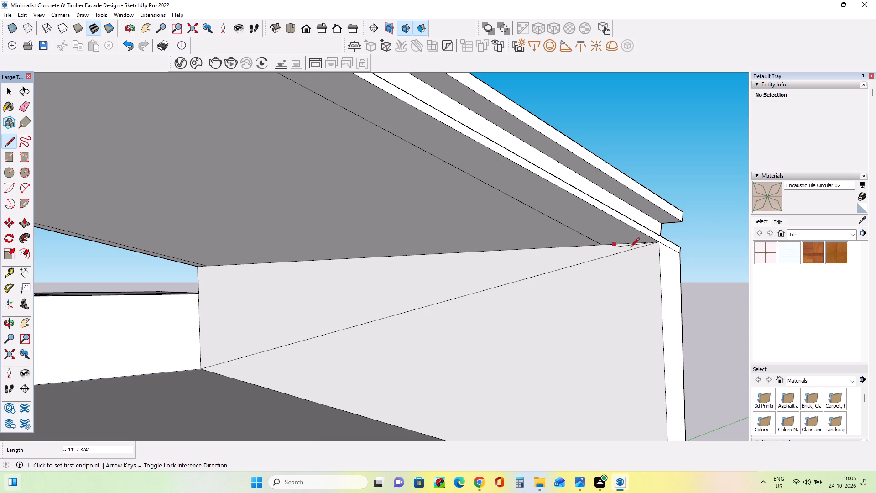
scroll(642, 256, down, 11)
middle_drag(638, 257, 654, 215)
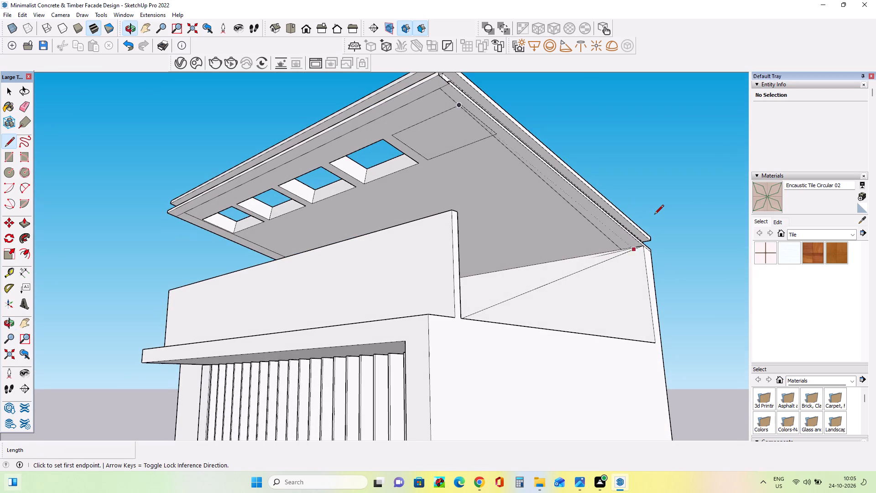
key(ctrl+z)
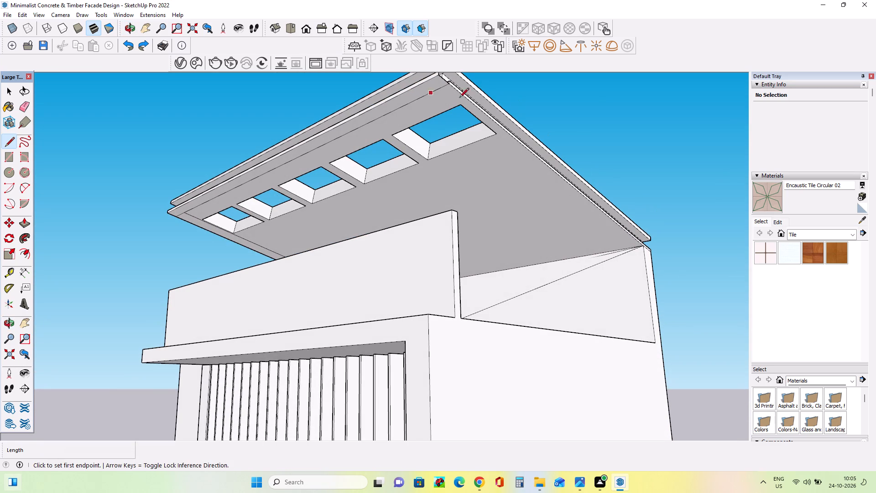
Extend the outer edge of the opening farthest from the tower about 9' 1" to the rear wall and about 10 7/16" to the front border line.
middle_drag(536, 168, 529, 182)
scroll(443, 102, up, 2)
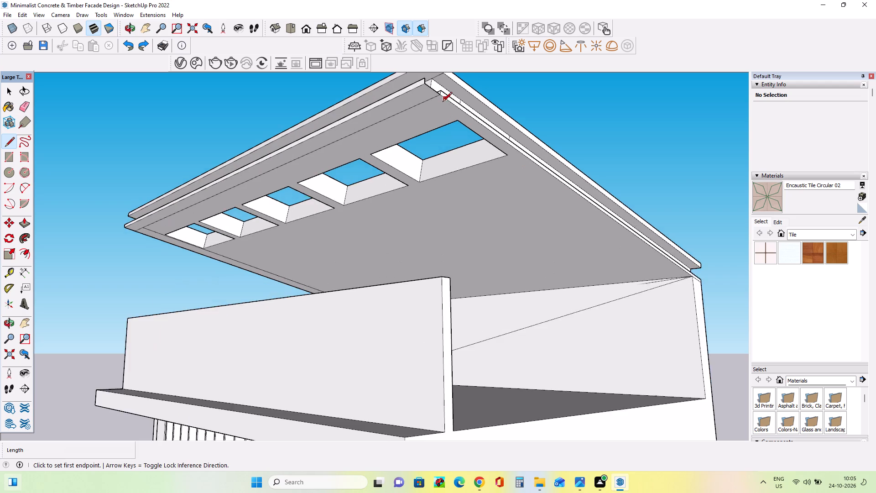
scroll(443, 102, up, 5)
middle_drag(457, 125, 499, 210)
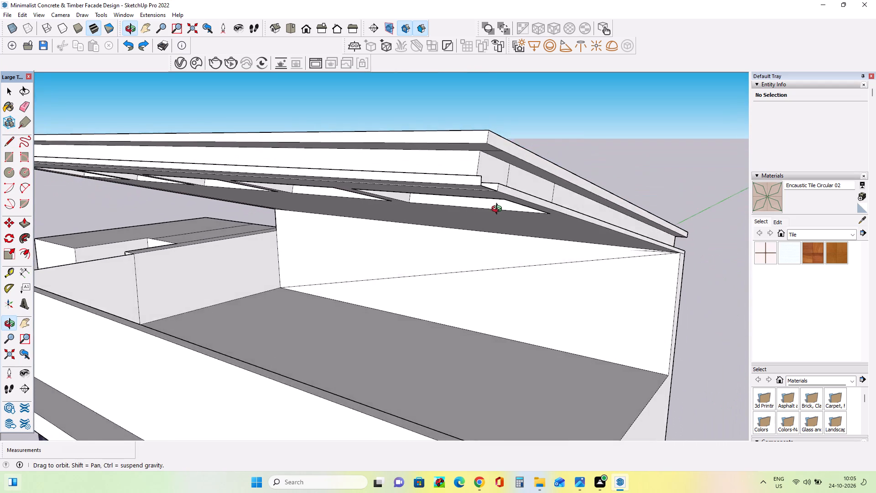
middle_drag(499, 210, 453, 100)
scroll(453, 100, down, 3)
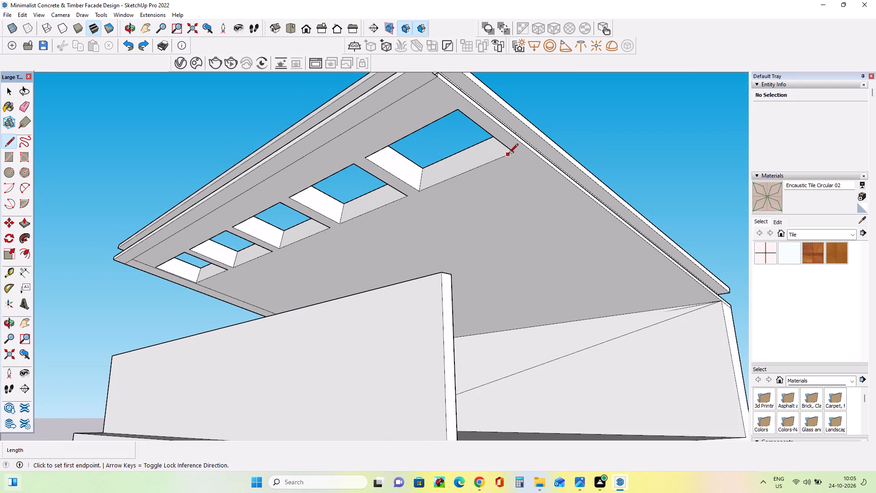
click(511, 154)
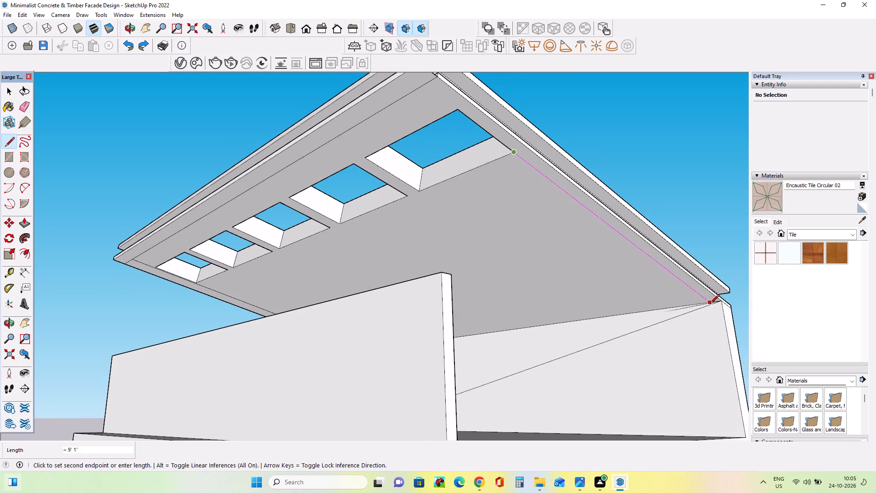
click(709, 304)
middle_drag(717, 336, 728, 354)
click(484, 152)
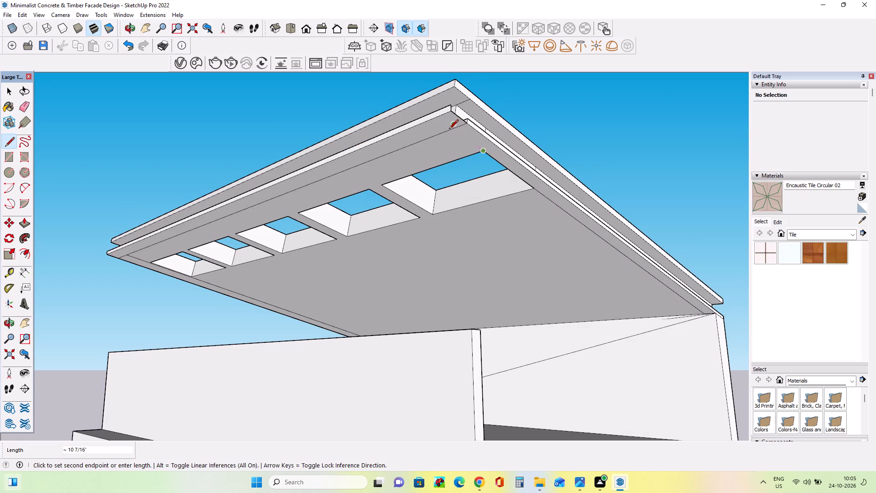
click(449, 130)
Paint the three border strips on the canopy's underside with Asphalt New from the Asphalt and Concrete materials.
middle_click(499, 165)
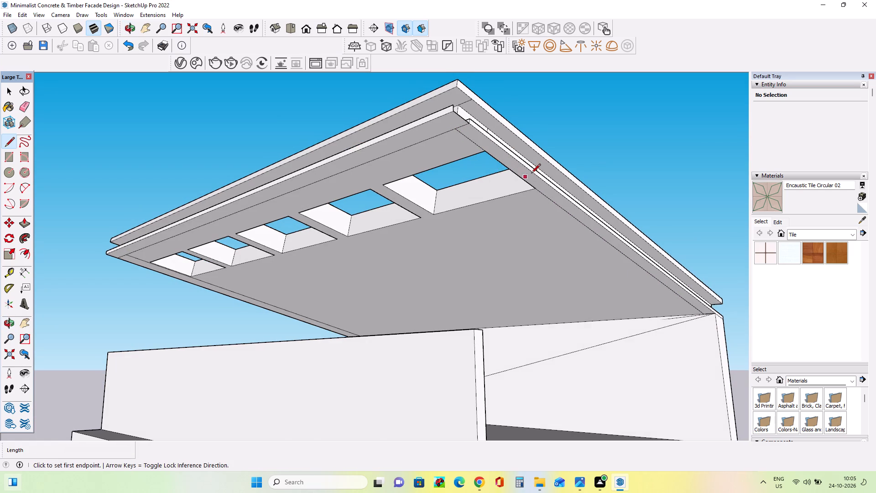
scroll(531, 174, down, 4)
middle_drag(540, 193, 542, 198)
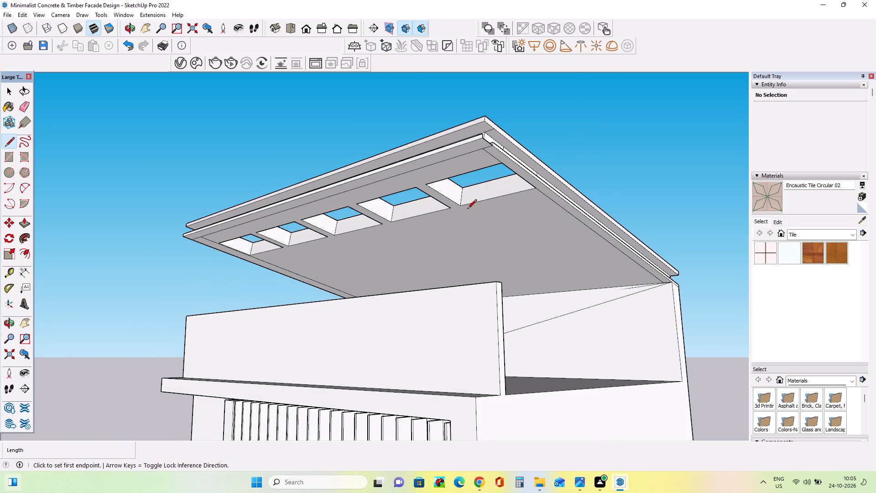
scroll(432, 202, up, 1)
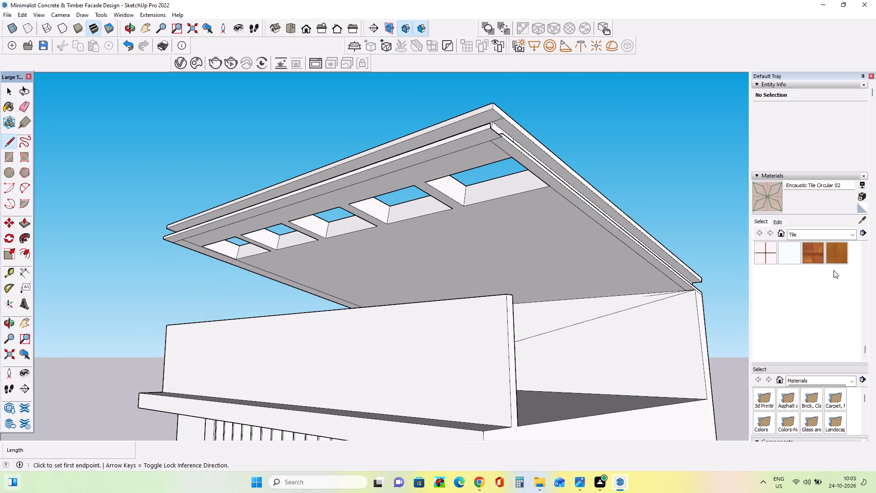
click(841, 235)
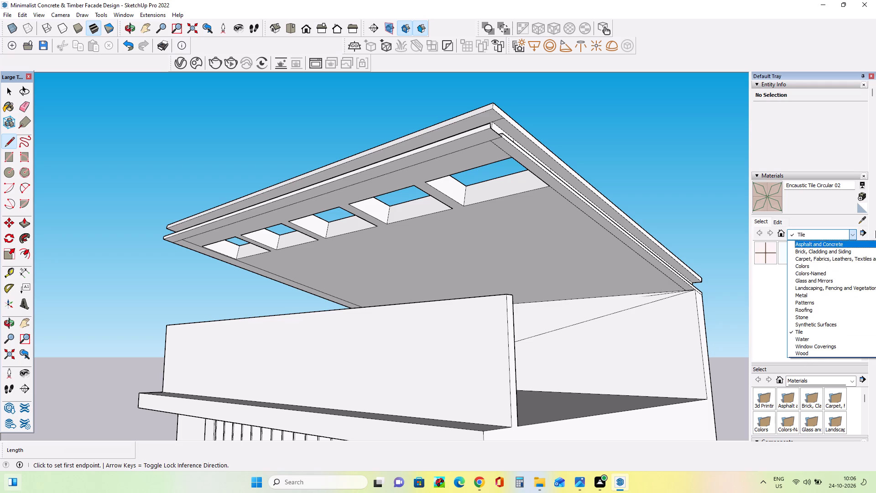
click(814, 355)
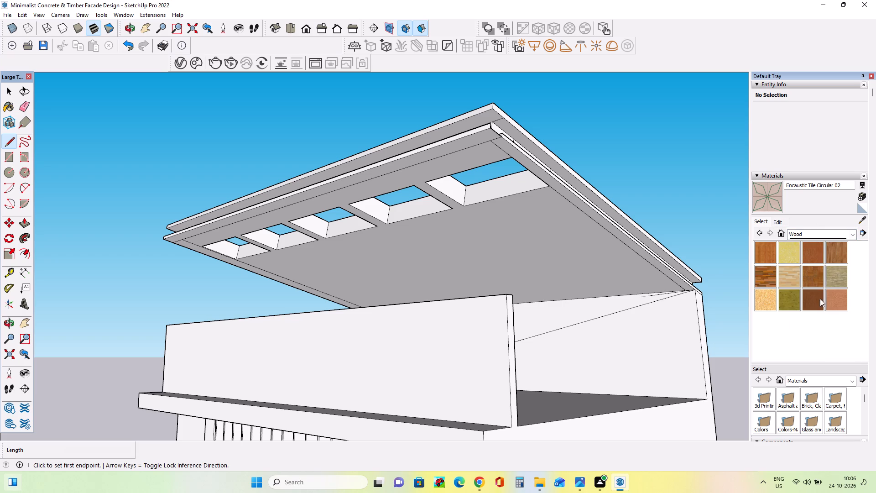
click(816, 238)
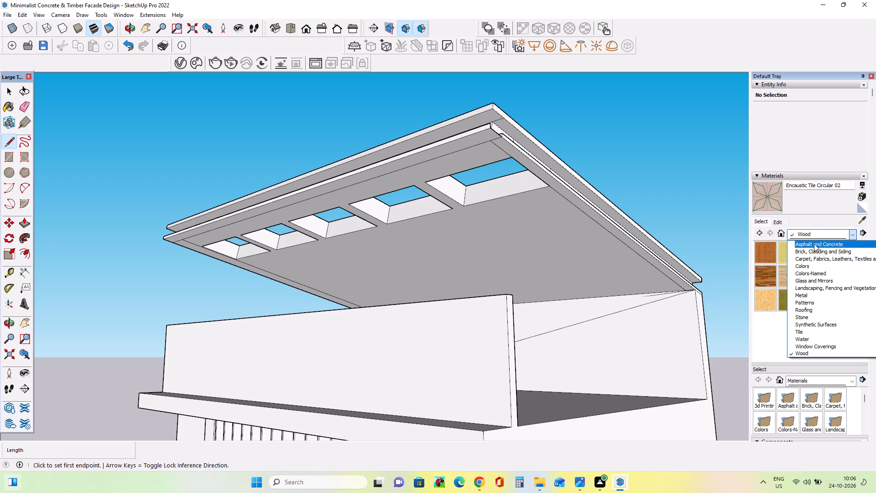
click(814, 244)
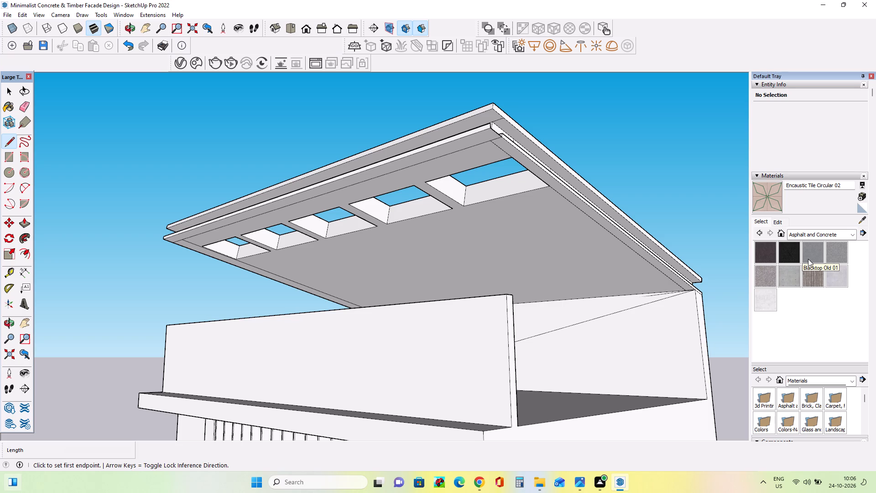
click(766, 249)
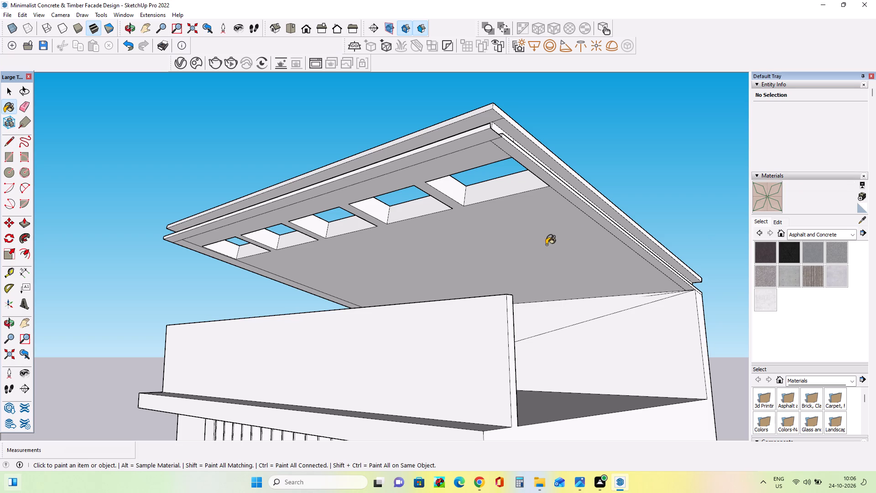
click(612, 225)
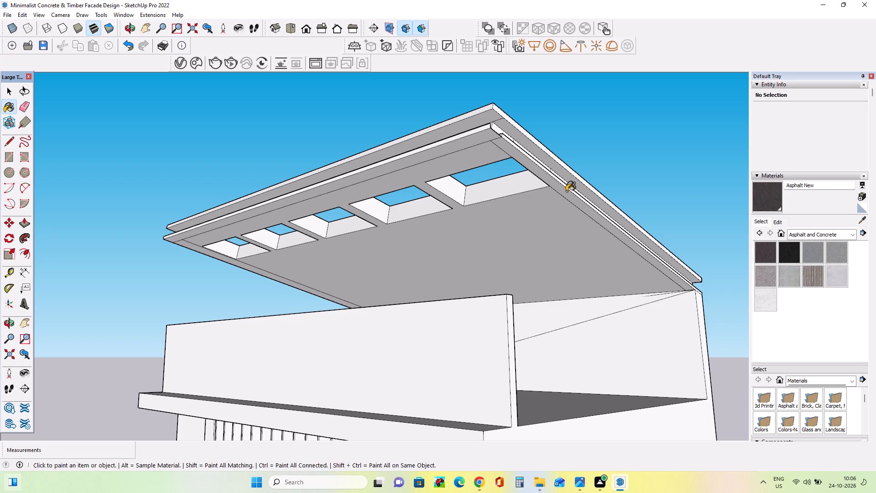
click(566, 191)
click(454, 146)
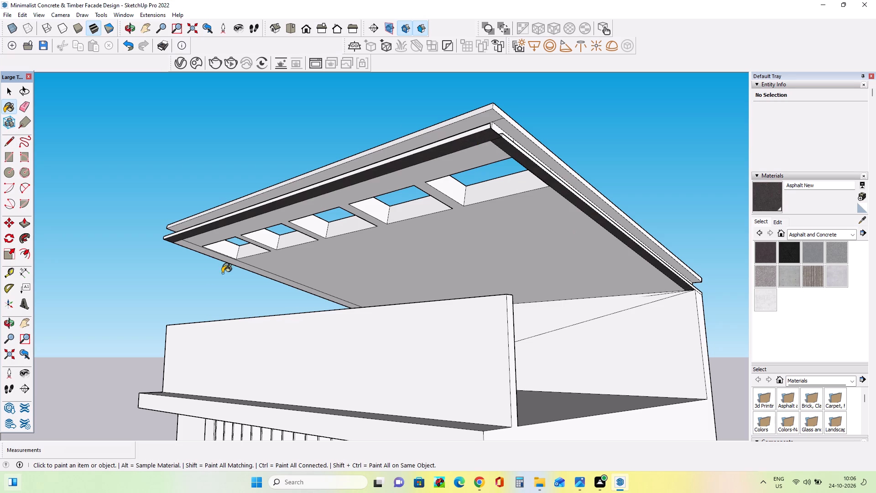
click(223, 260)
Paint the canopy's front lower edge, recessed band, upper lip underside and upper edge with Asphalt New.
middle_drag(315, 278, 434, 284)
middle_drag(469, 267, 473, 279)
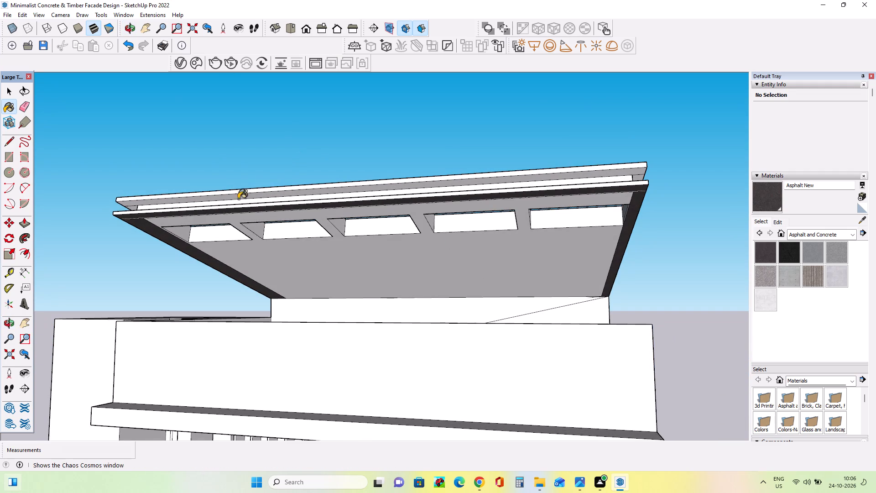
click(243, 205)
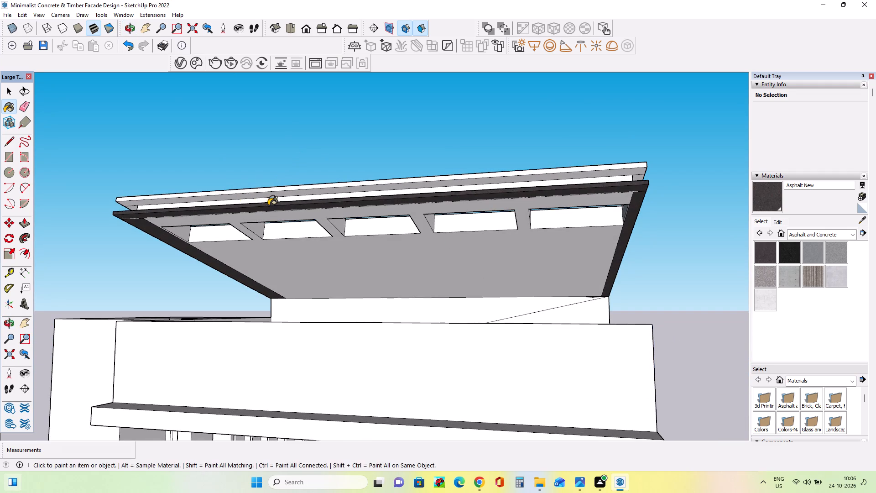
middle_drag(286, 216, 289, 242)
scroll(293, 212, up, 7)
click(297, 210)
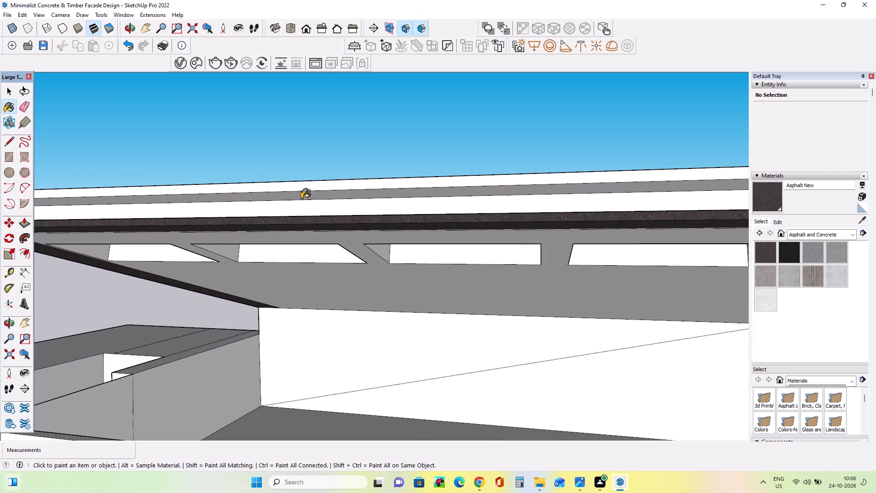
click(303, 195)
click(349, 185)
Paint the canopy's side edge nearest the tower, including its upper lip, recessed band and lower edge, with Asphalt New.
scroll(424, 215, down, 8)
middle_drag(417, 223, 658, 243)
scroll(417, 223, down, 1)
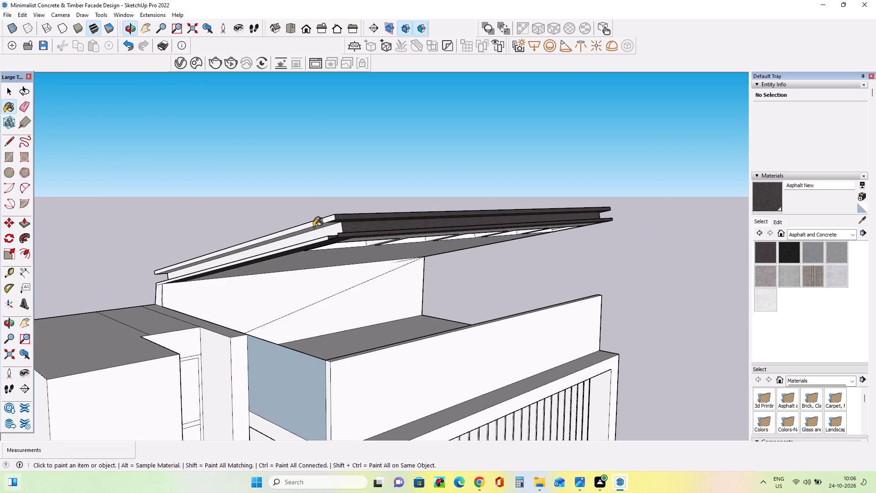
click(329, 231)
click(328, 219)
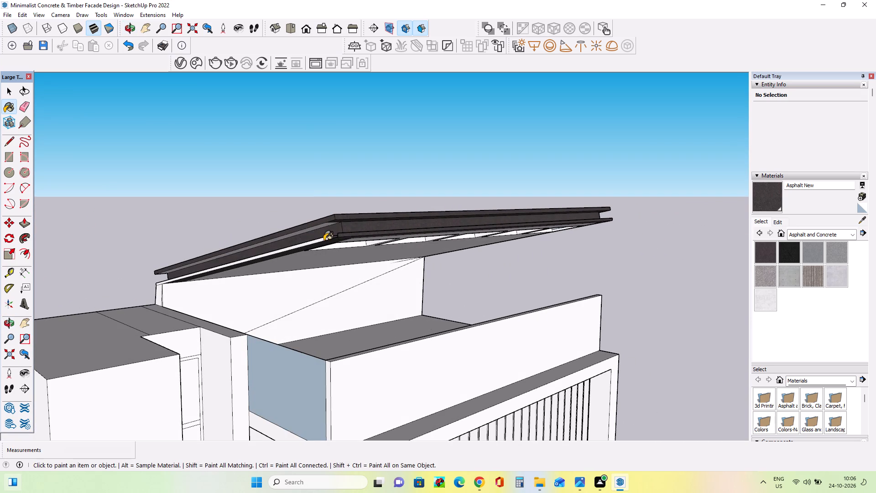
click(324, 241)
scroll(320, 239, up, 8)
click(320, 238)
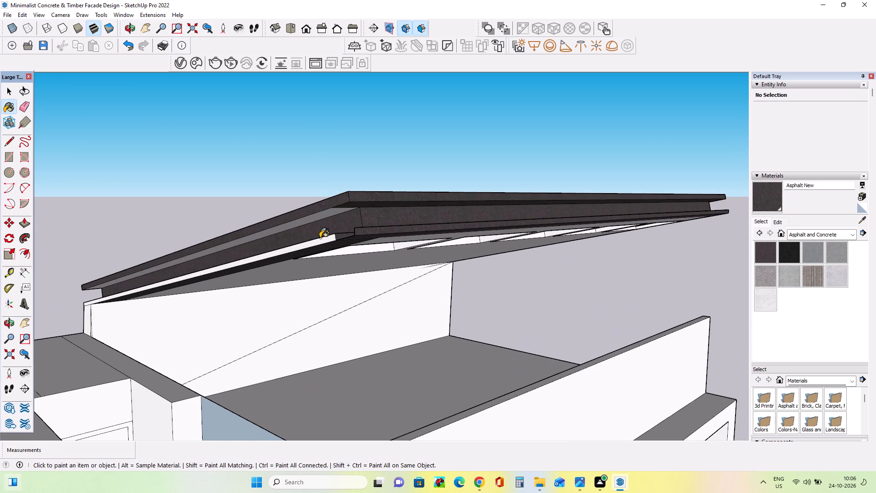
click(319, 240)
scroll(293, 241, down, 11)
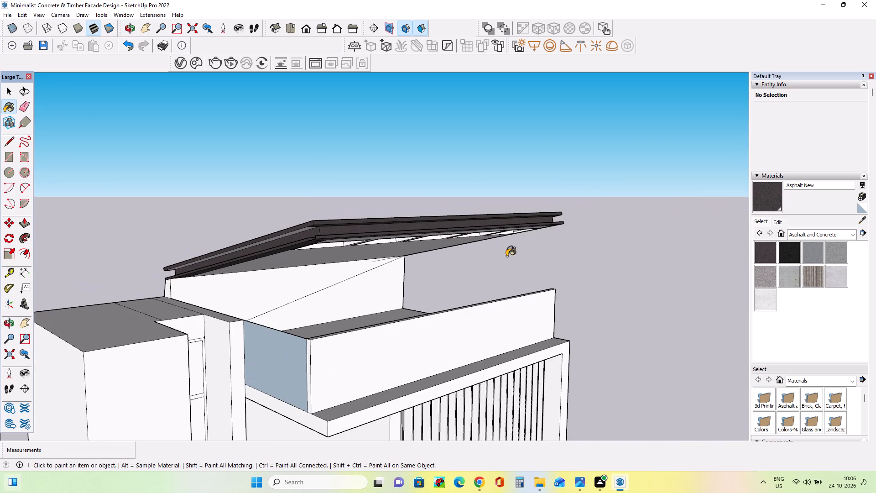
Paint the canopy's side edge farthest from the tower, including its upper lip, recessed band sections and lower edge, with Asphalt New.
middle_drag(513, 260, 73, 228)
scroll(375, 210, up, 4)
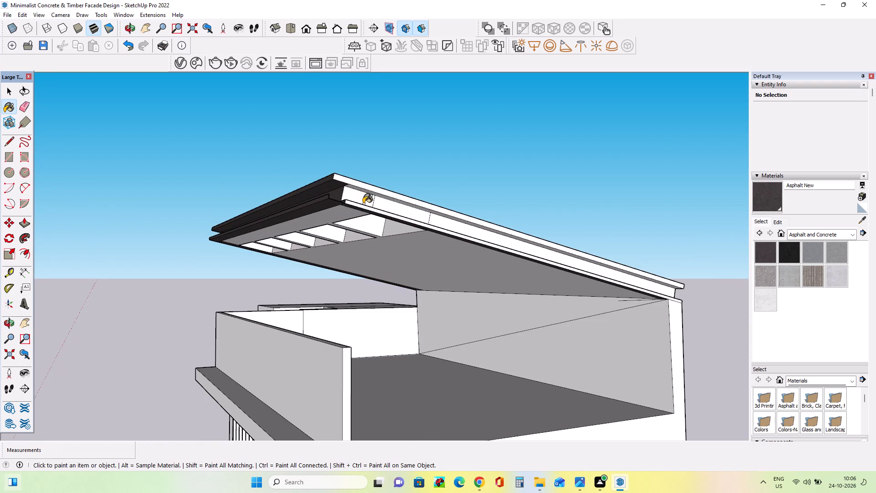
click(363, 200)
click(390, 205)
click(448, 220)
click(444, 211)
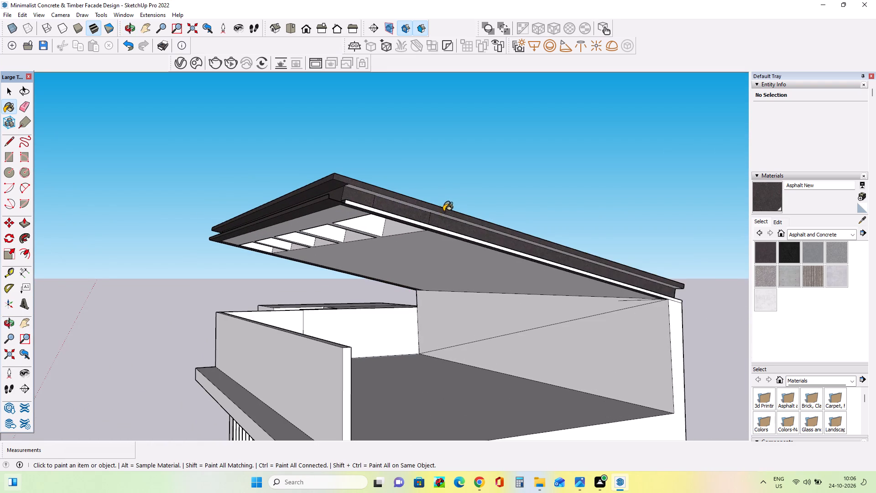
click(433, 230)
click(433, 228)
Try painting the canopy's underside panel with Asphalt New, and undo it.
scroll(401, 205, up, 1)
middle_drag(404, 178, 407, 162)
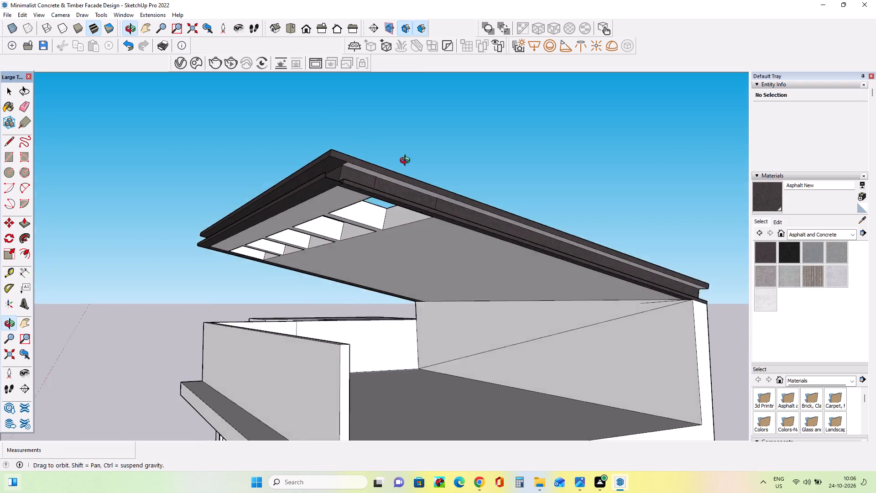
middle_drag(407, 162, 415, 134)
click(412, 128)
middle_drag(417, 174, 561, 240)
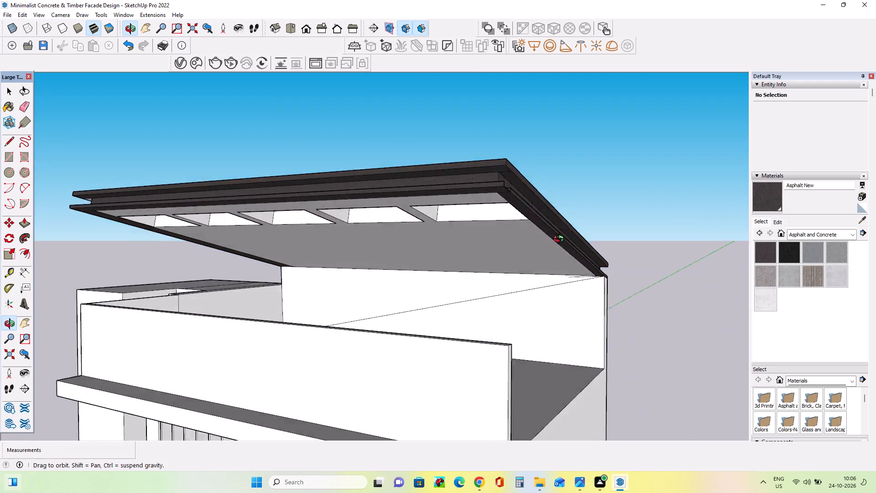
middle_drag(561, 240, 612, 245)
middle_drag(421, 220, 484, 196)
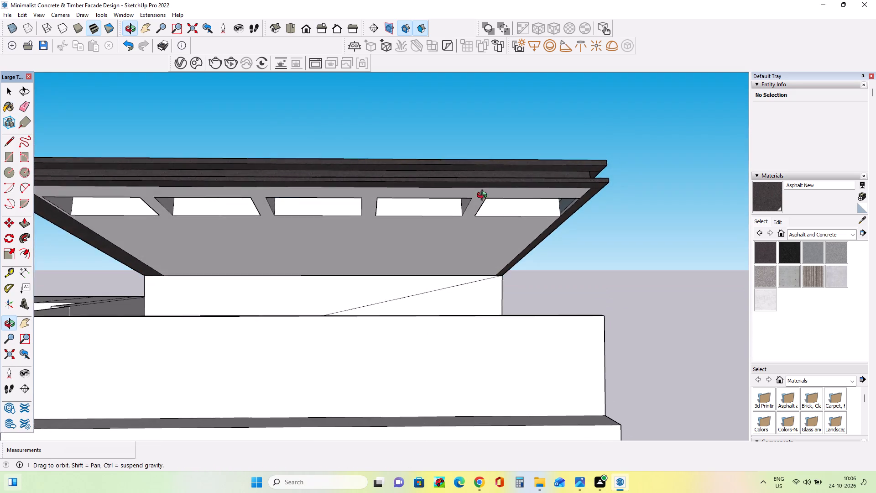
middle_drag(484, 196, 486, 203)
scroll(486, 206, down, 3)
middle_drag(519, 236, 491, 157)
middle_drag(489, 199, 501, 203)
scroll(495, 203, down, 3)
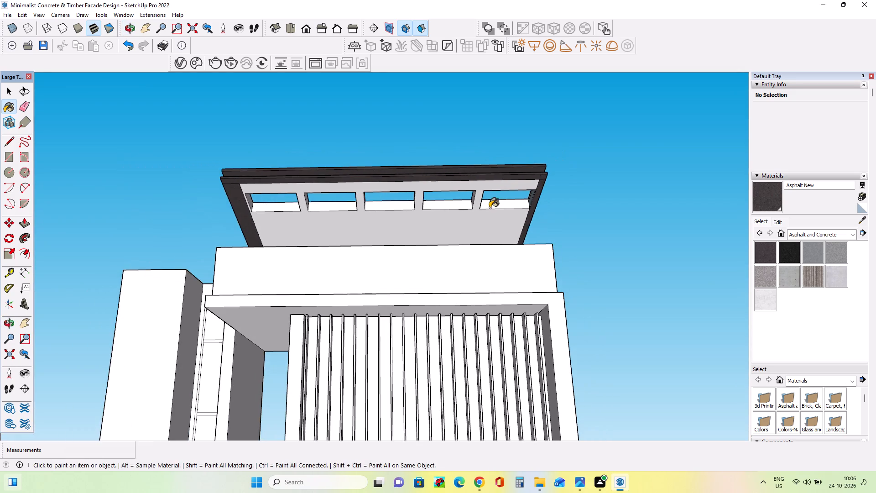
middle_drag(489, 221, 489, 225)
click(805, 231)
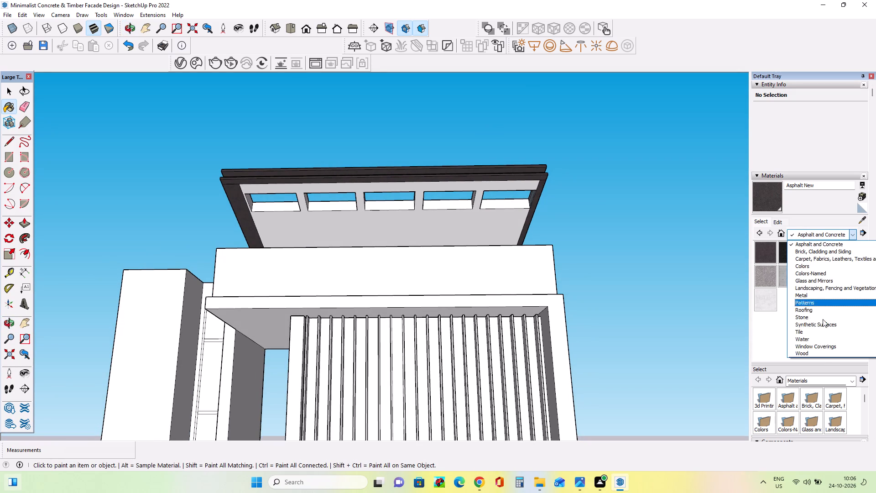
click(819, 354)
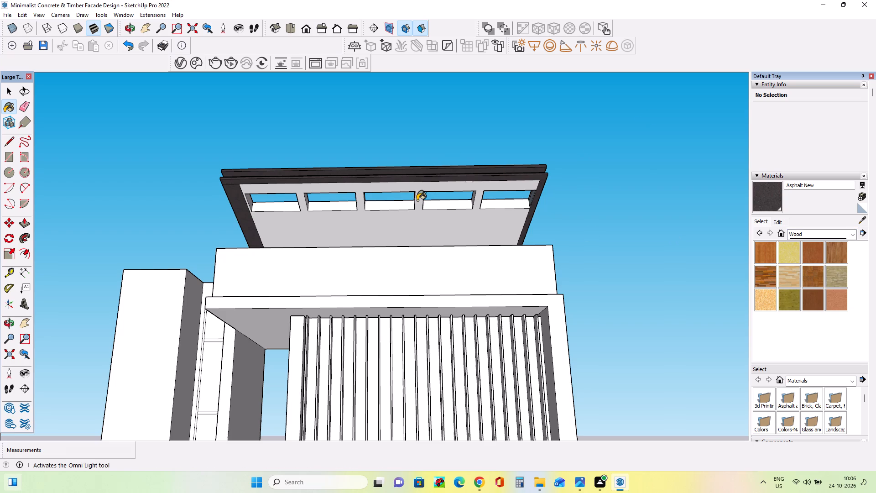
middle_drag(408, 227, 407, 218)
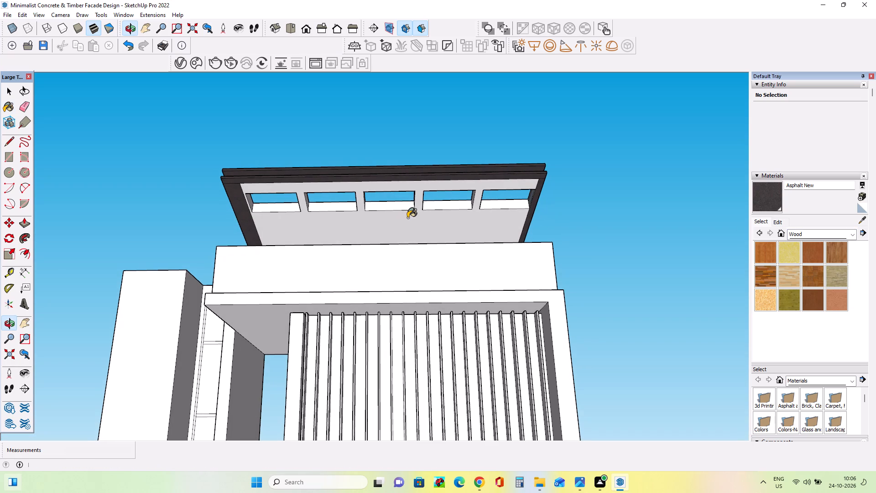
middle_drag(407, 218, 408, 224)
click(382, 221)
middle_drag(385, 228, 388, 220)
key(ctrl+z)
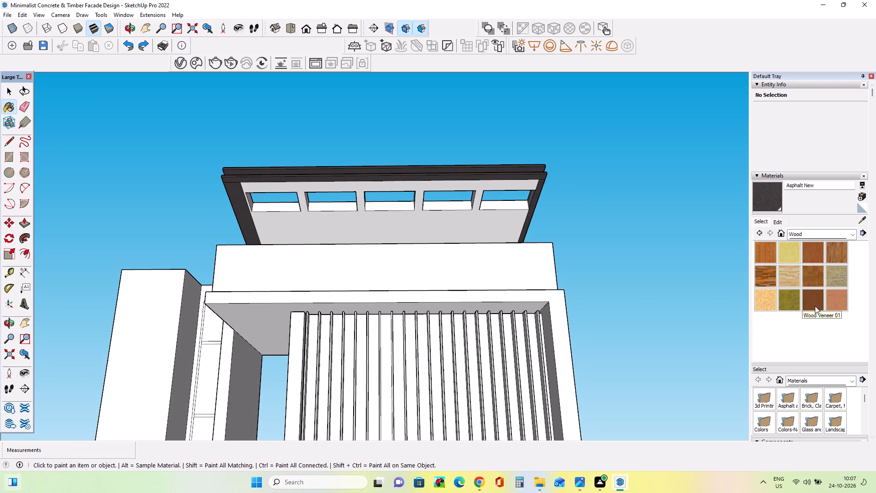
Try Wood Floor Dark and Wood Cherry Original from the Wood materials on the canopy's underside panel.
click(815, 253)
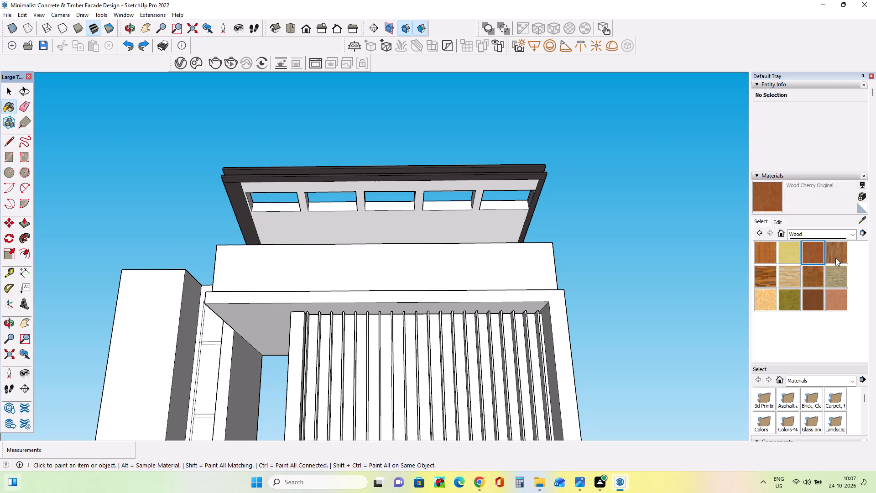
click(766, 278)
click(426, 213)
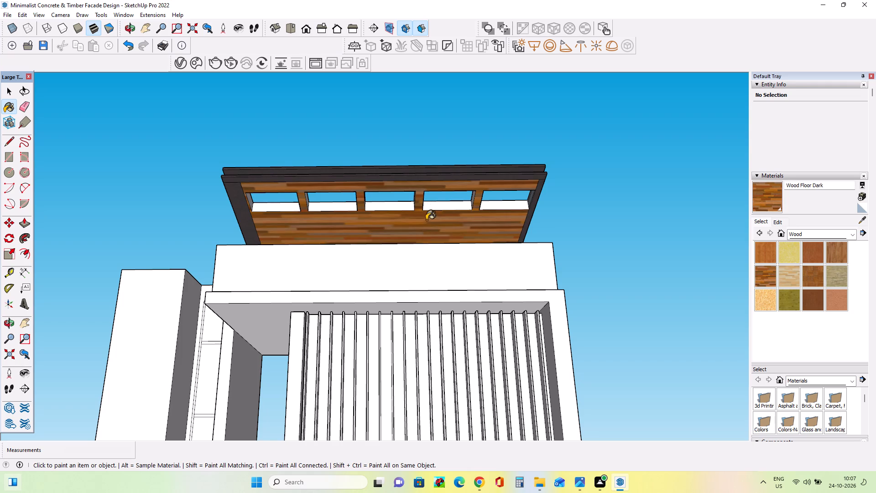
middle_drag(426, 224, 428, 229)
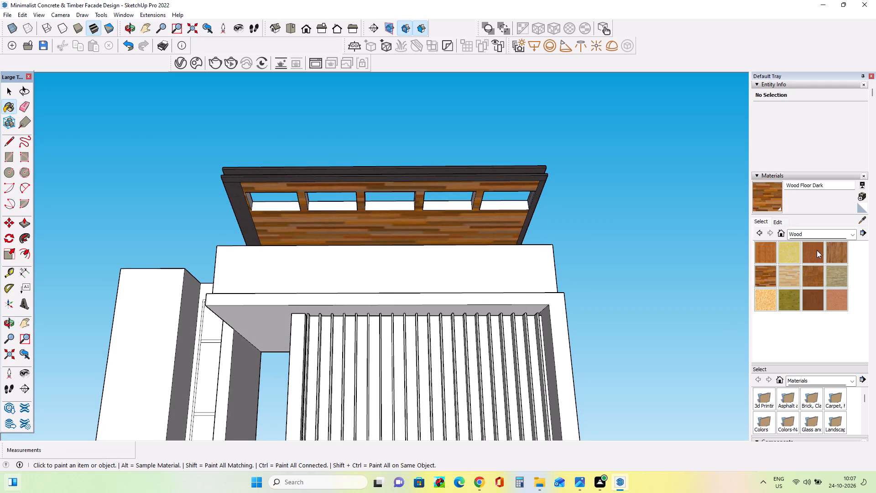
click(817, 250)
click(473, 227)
Compare the canopy's painted underside with the timber ceiling in the reference image.
middle_drag(469, 233, 469, 227)
scroll(469, 227, down, 11)
scroll(335, 364, up, 12)
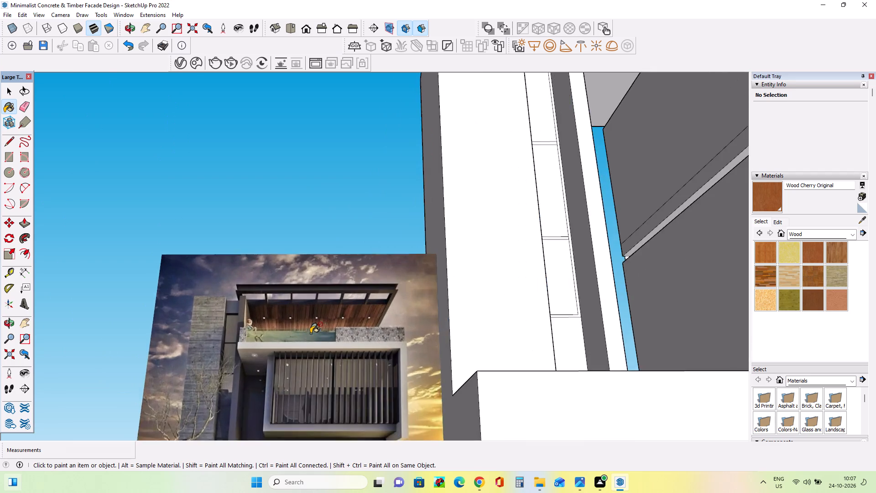
scroll(312, 333, up, 10)
scroll(213, 321, down, 19)
middle_drag(517, 281, 492, 329)
scroll(491, 329, down, 3)
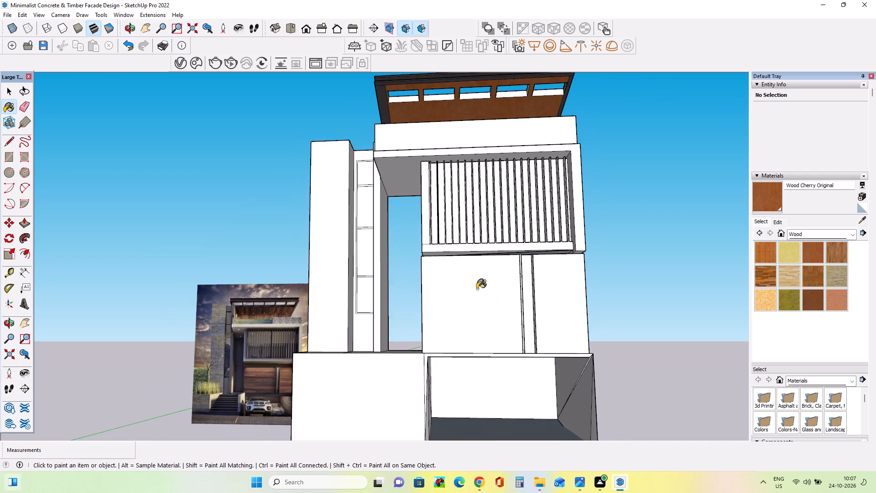
scroll(477, 289, down, 2)
middle_drag(519, 164, 531, 130)
scroll(531, 130, down, 1)
scroll(512, 151, up, 8)
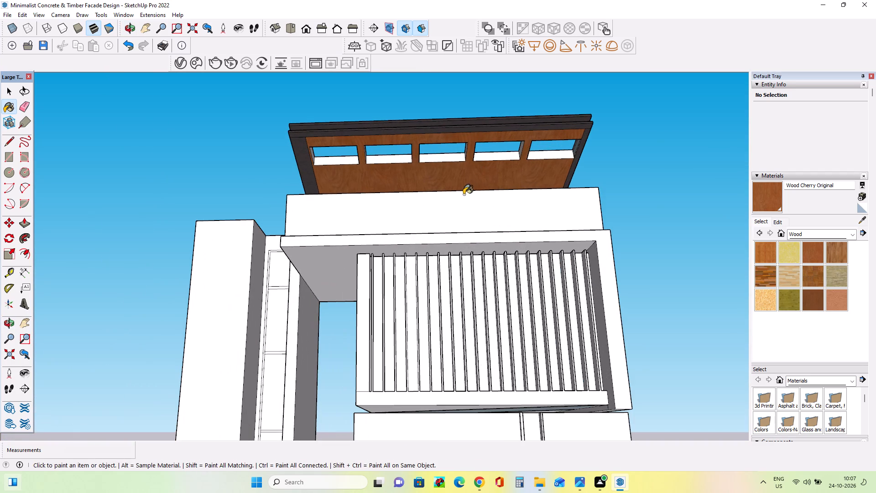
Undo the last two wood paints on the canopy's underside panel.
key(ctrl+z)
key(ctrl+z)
Paint the canopy's underside panel with Beadboard from the Brick, Cladding and Siding materials.
scroll(331, 207, down, 4)
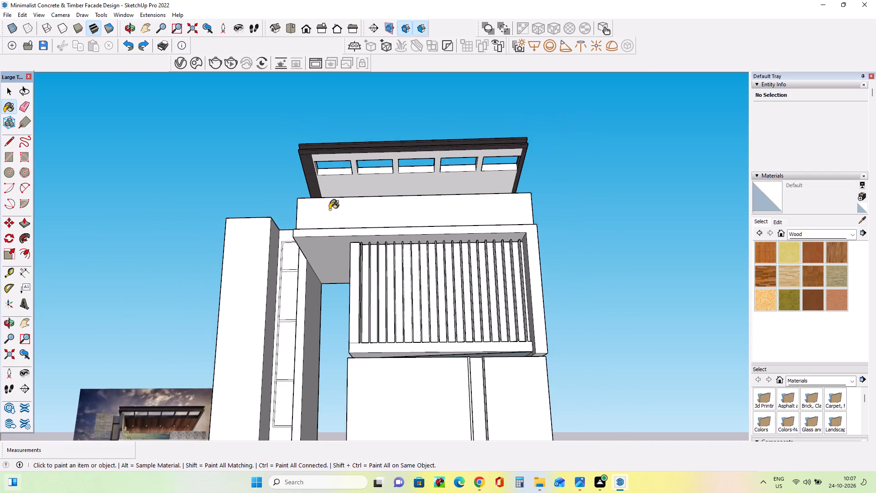
click(822, 232)
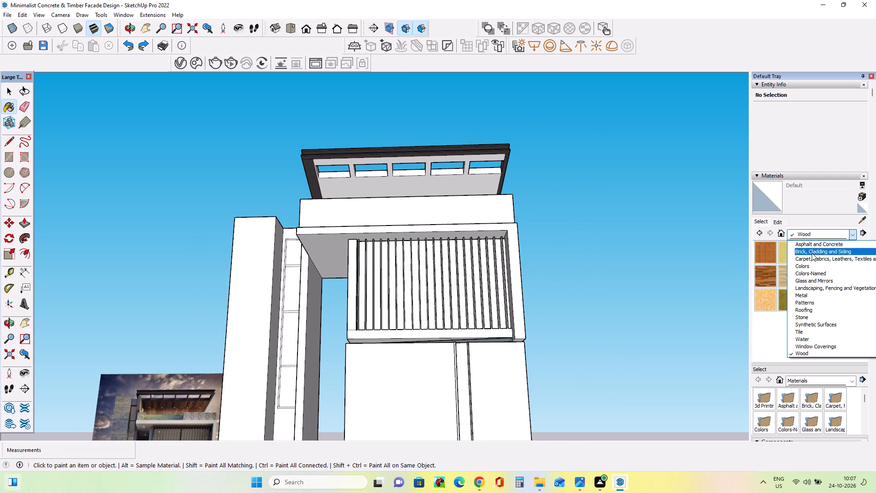
click(817, 252)
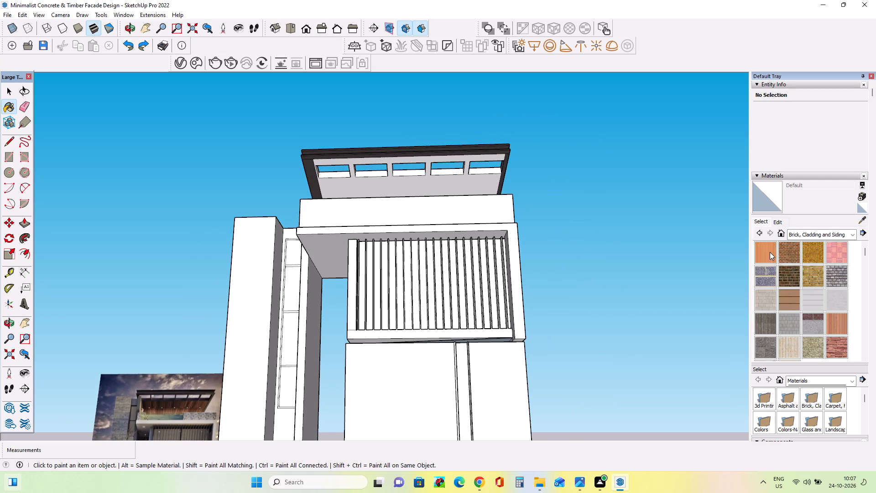
click(770, 252)
click(480, 184)
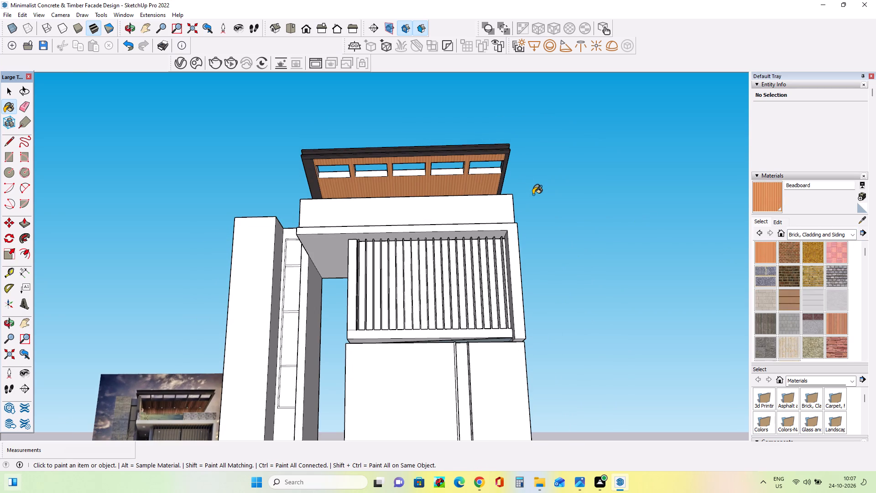
Create a darker brown material from Beadboard, keeping its 3' texture, and paint the canopy's underside panel with it.
scroll(535, 194, up, 3)
scroll(537, 200, down, 3)
scroll(440, 178, up, 5)
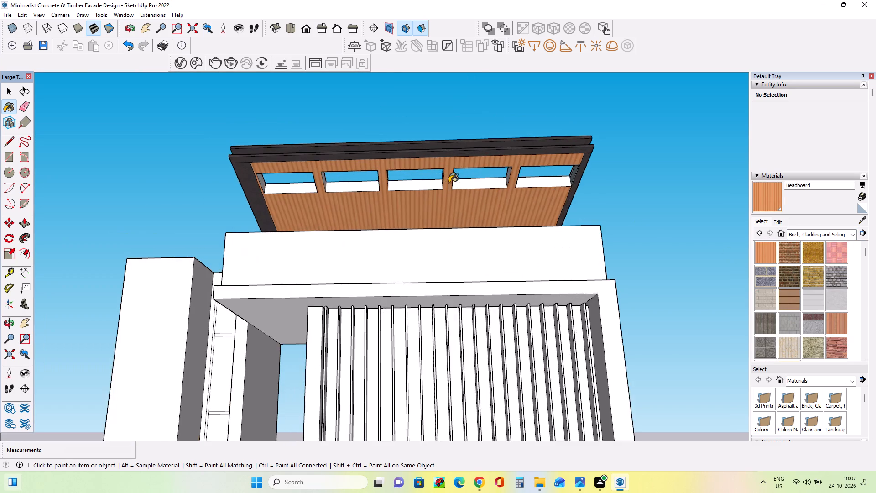
scroll(451, 184, up, 3)
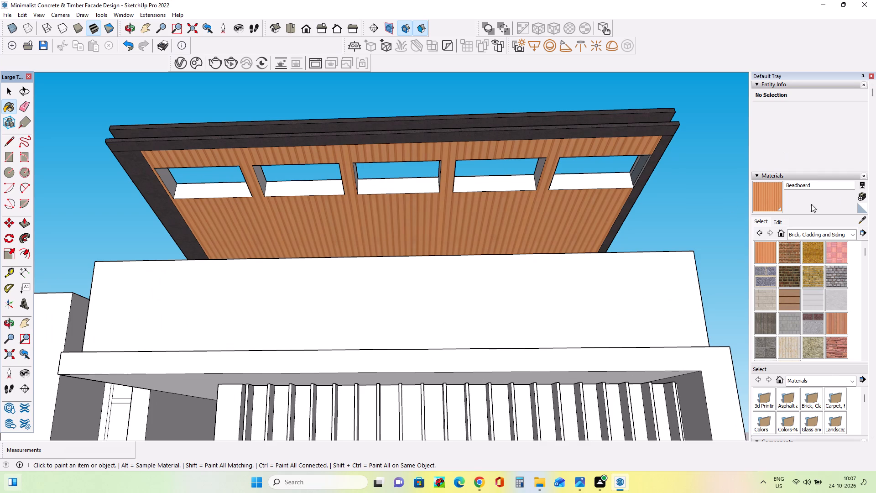
click(869, 199)
click(864, 194)
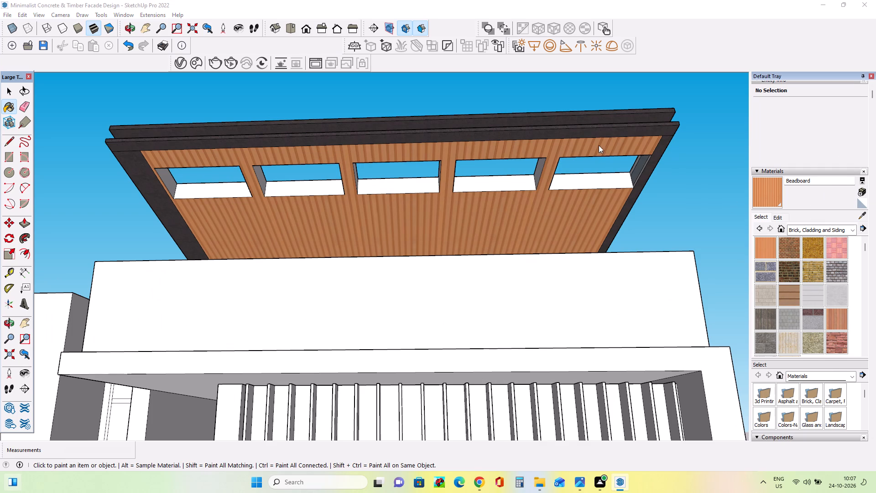
click(428, 231)
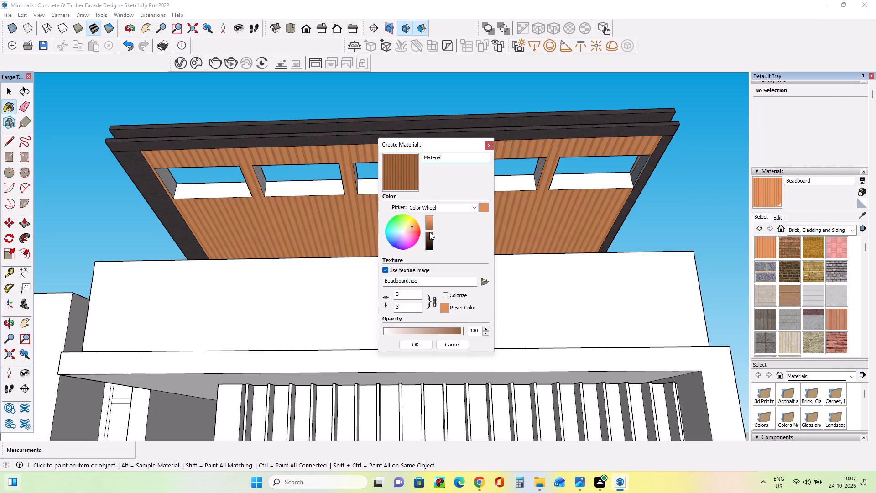
click(430, 233)
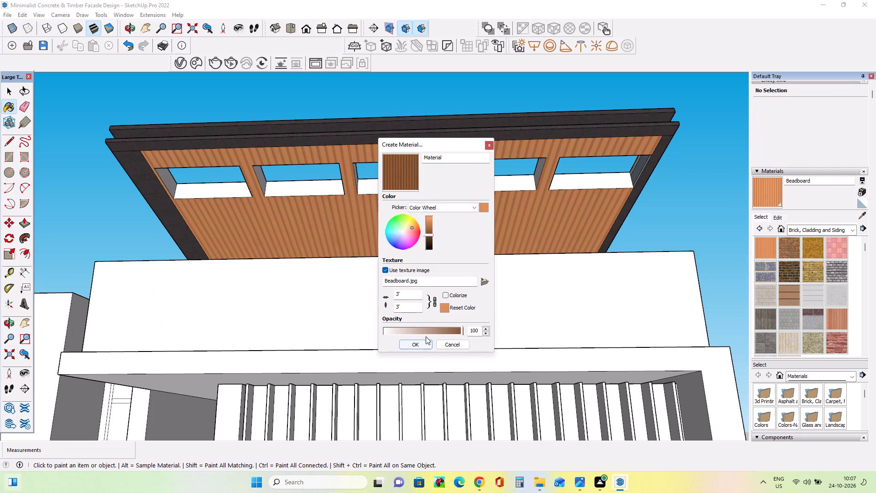
click(420, 351)
click(423, 341)
click(378, 242)
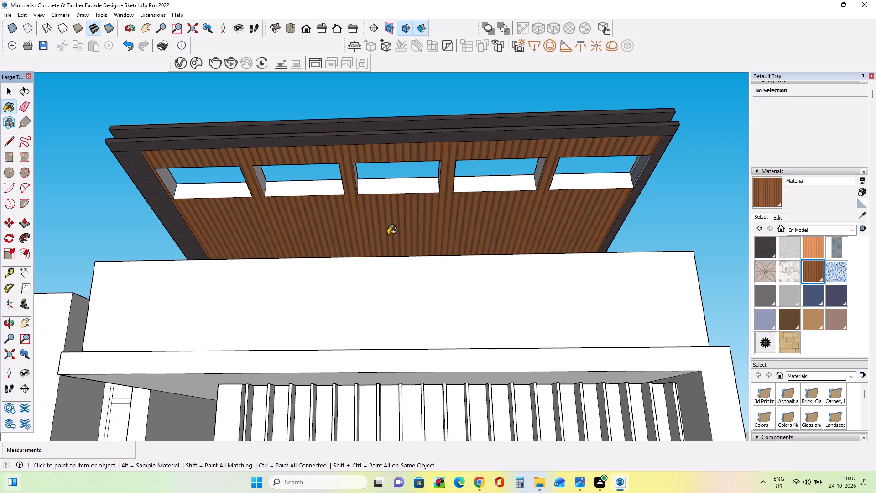
Compare the canopy underside's beadboard color with the timber ceiling in the reference image.
scroll(388, 235, down, 12)
scroll(238, 408, up, 7)
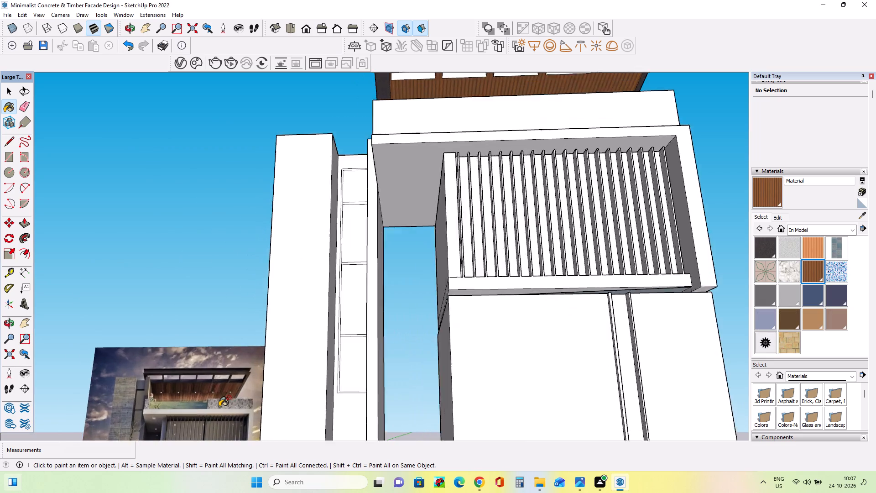
scroll(220, 406, up, 10)
scroll(209, 384, down, 1)
scroll(209, 384, up, 5)
scroll(209, 383, down, 10)
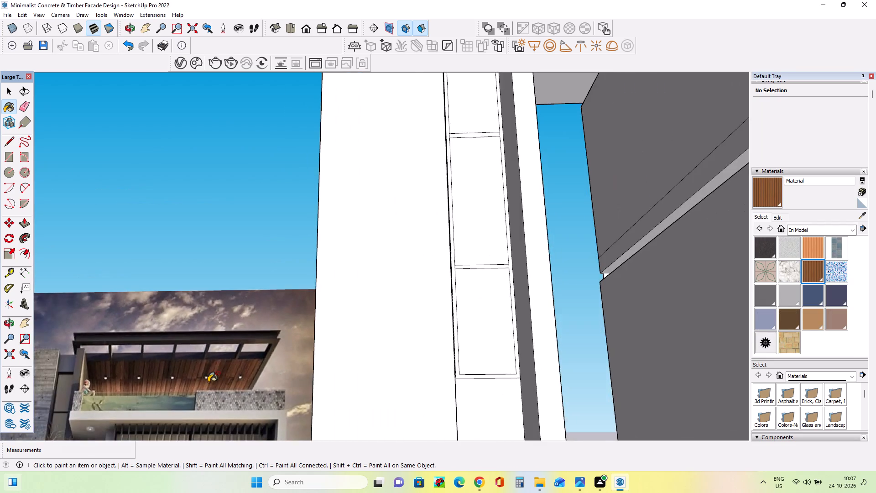
scroll(209, 382, down, 13)
scroll(422, 198, up, 10)
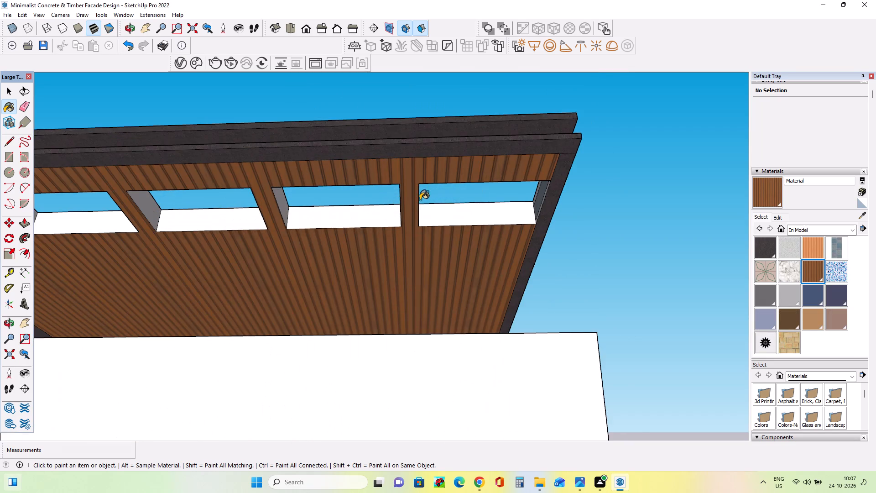
Create a darker brown variant of the canopy's Beadboard material, keeping its 3' texture size.
scroll(440, 211, down, 4)
click(860, 190)
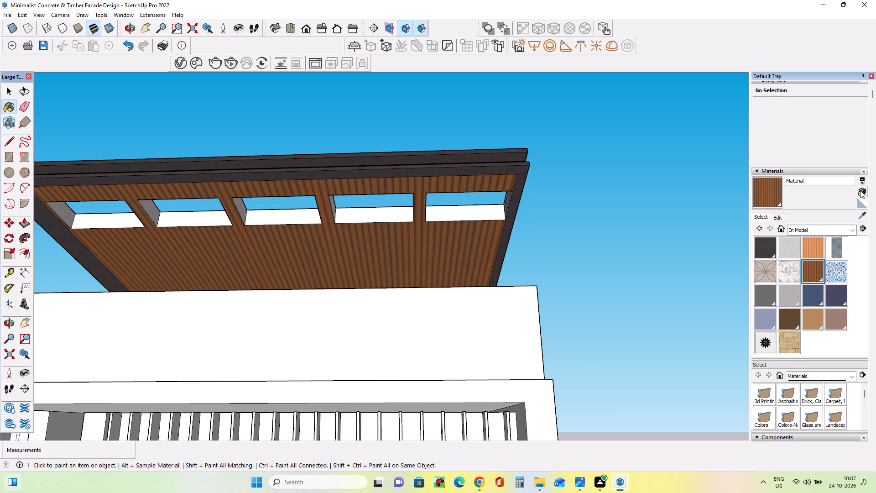
click(428, 238)
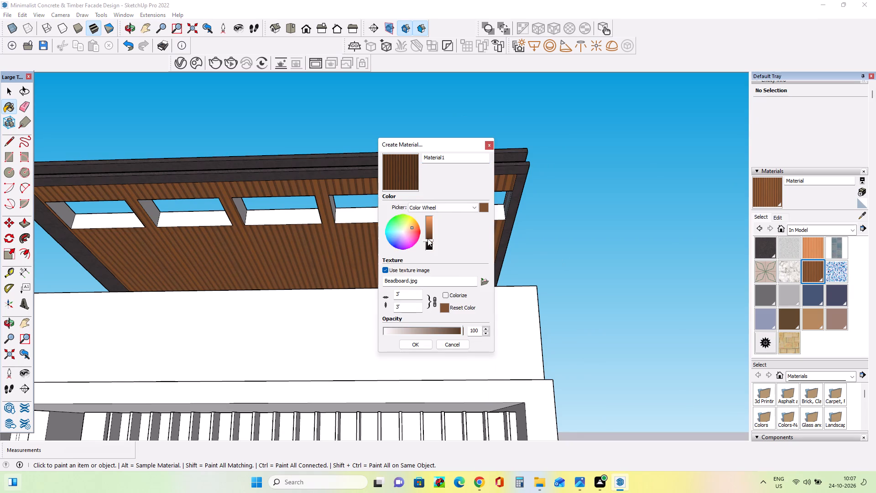
click(407, 346)
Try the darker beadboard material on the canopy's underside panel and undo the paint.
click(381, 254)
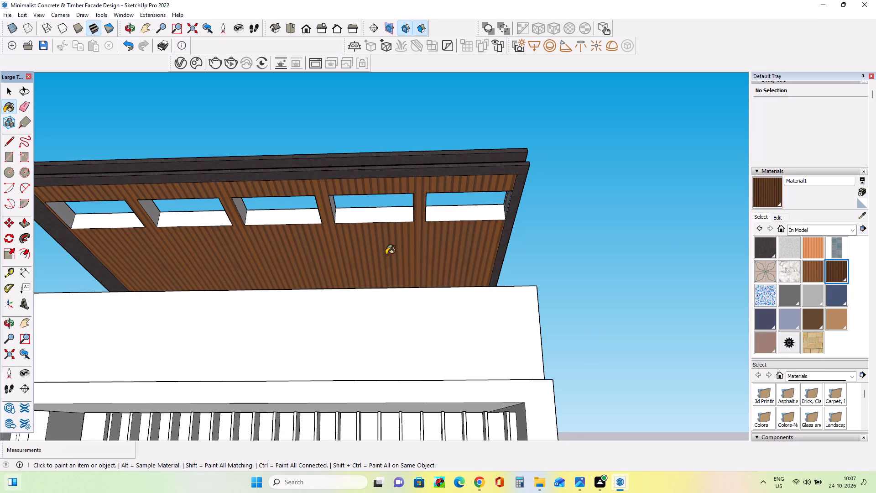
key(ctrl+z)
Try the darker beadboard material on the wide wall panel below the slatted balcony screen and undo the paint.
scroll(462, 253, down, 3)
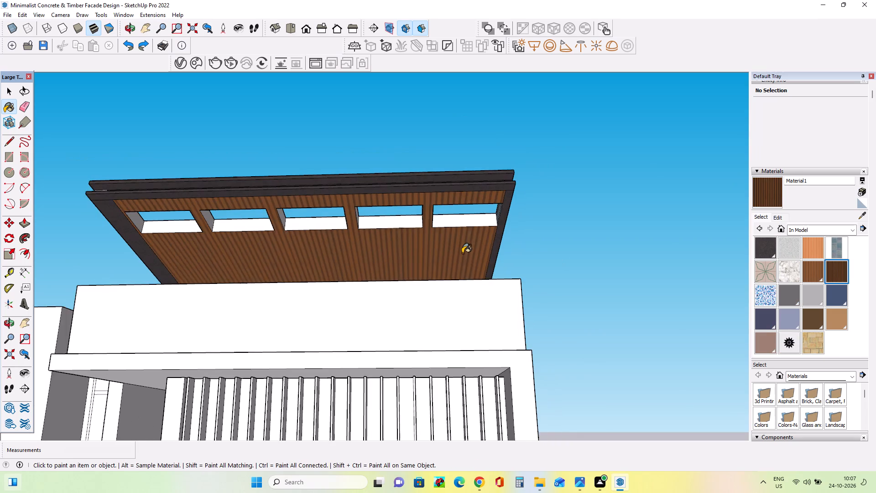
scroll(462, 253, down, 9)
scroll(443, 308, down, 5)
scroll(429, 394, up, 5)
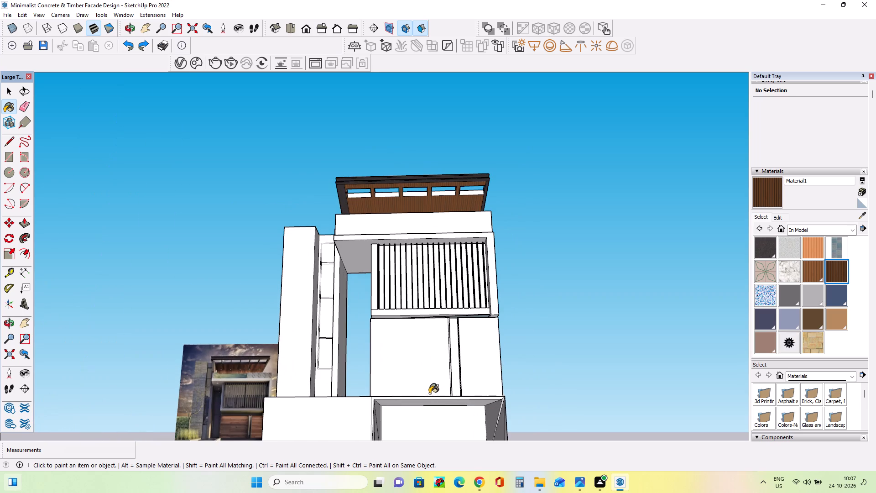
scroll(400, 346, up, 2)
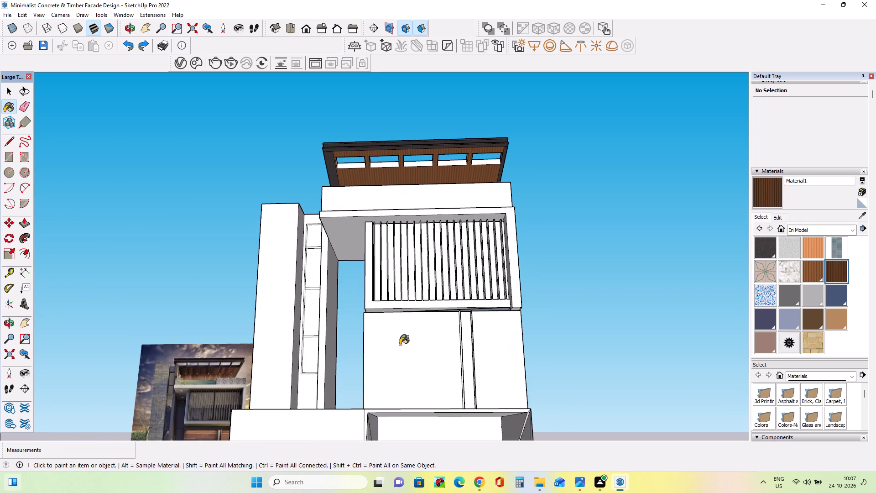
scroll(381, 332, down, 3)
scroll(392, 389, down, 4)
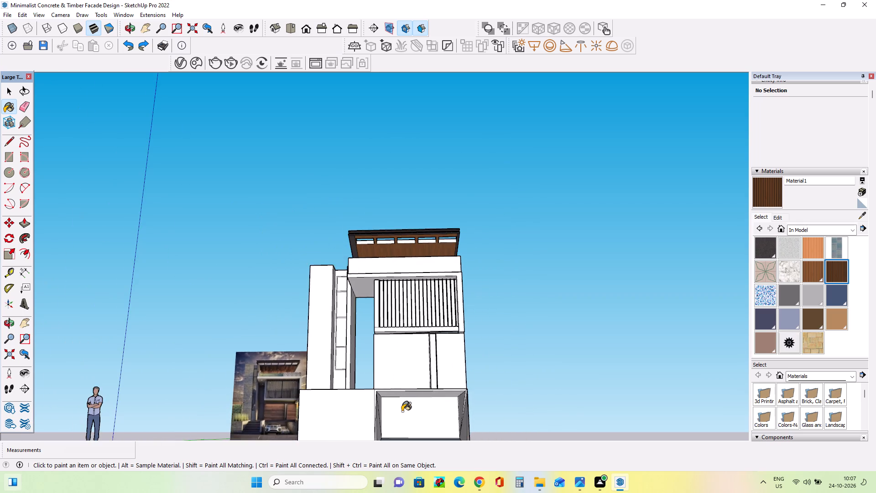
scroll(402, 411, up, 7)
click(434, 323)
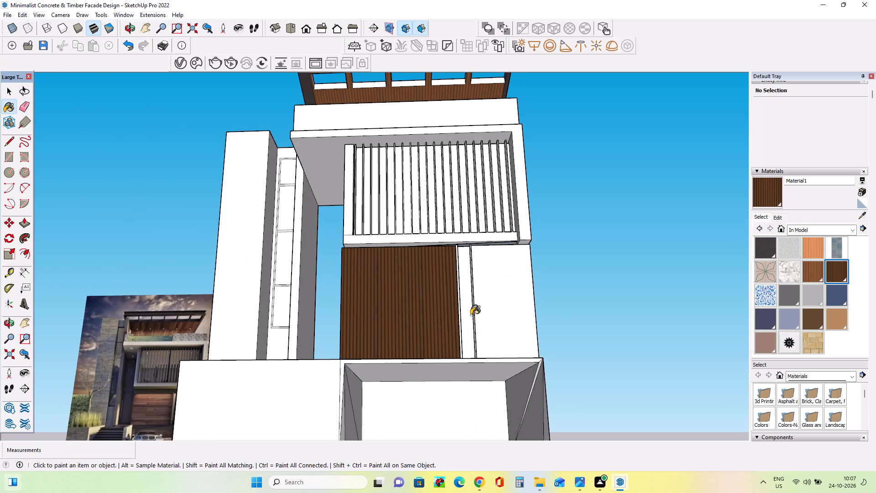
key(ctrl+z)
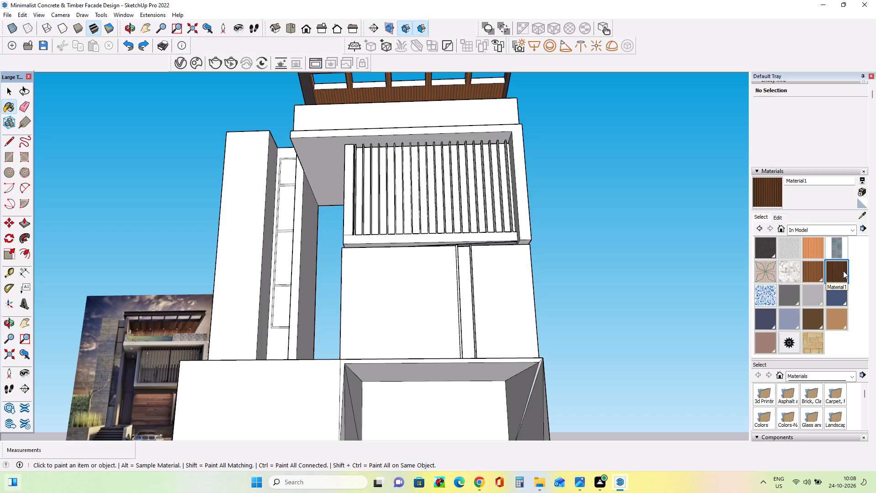
Browse the material collections down to Wood.
click(829, 231)
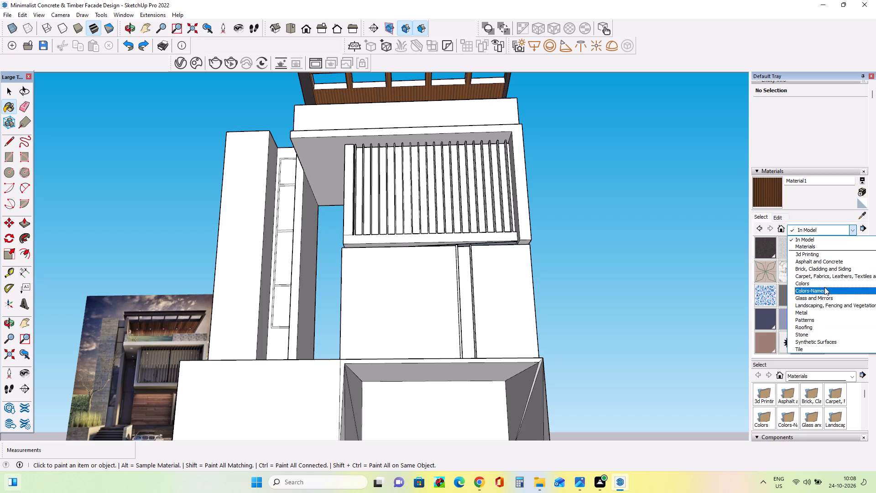
scroll(829, 332, down, 4)
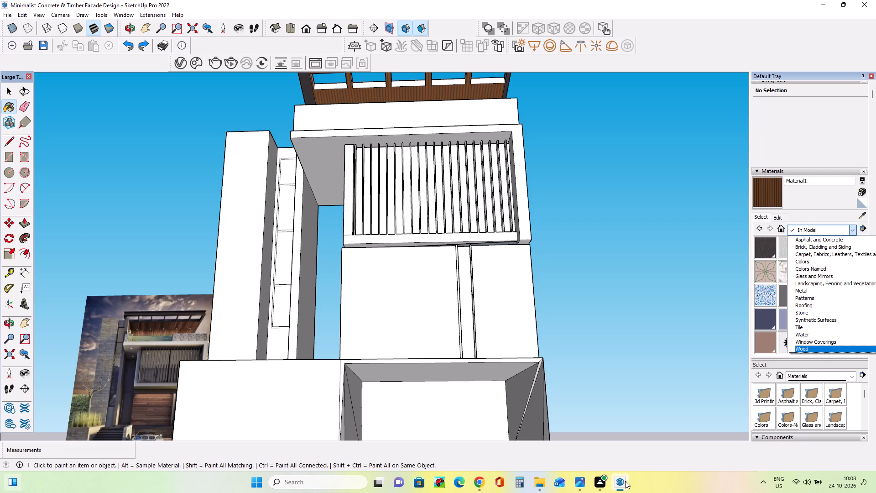
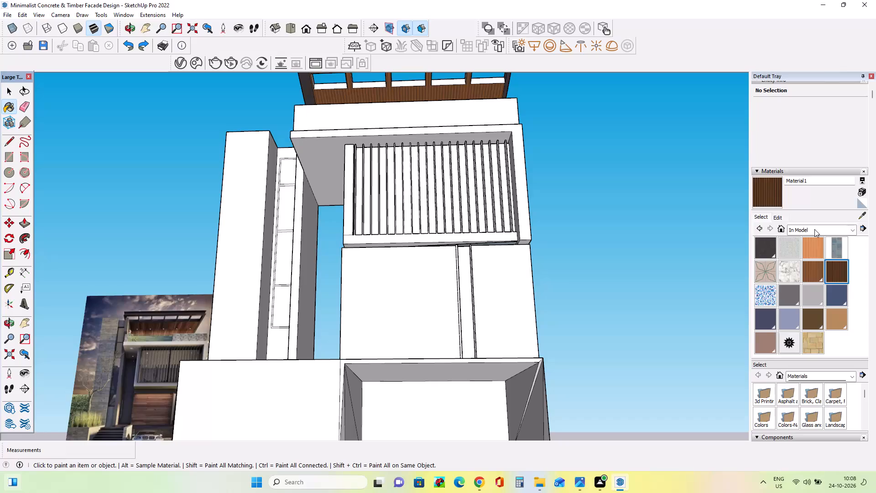
Paint the wide and narrow wall panels below the slatted balcony screen with Wood Floor Dark from the Wood collection.
click(814, 229)
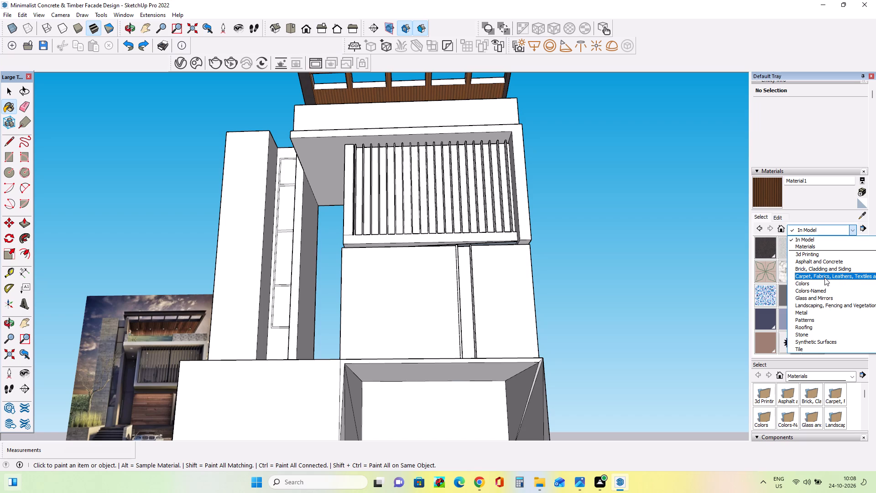
scroll(819, 339, down, 5)
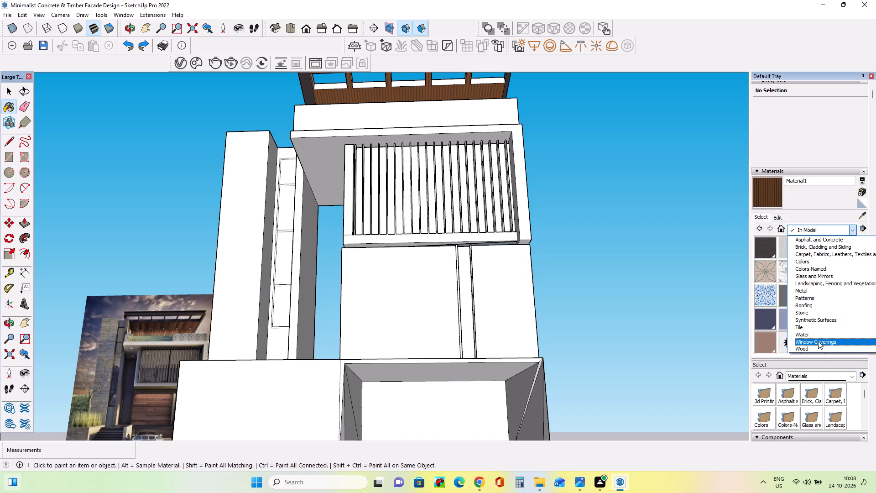
click(818, 346)
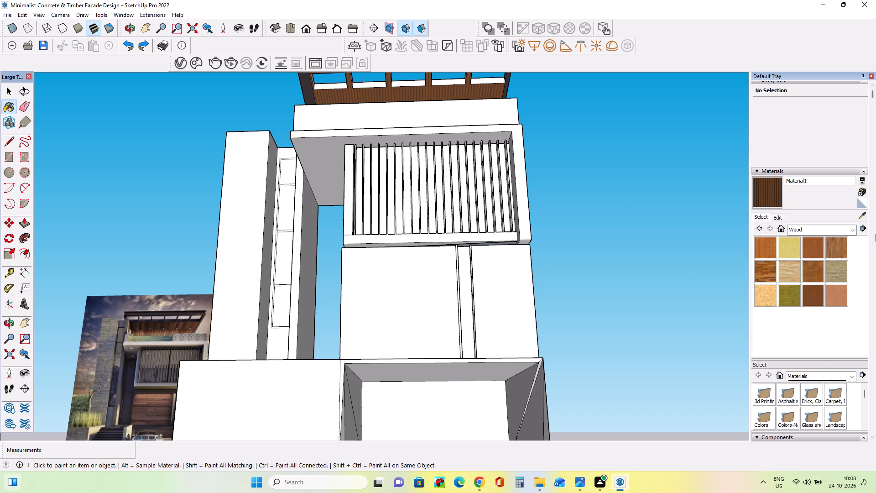
click(756, 270)
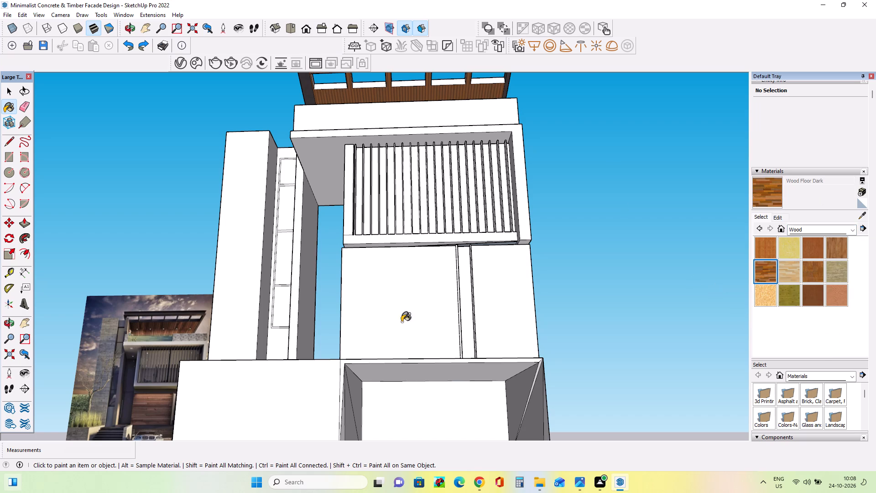
click(411, 294)
click(438, 306)
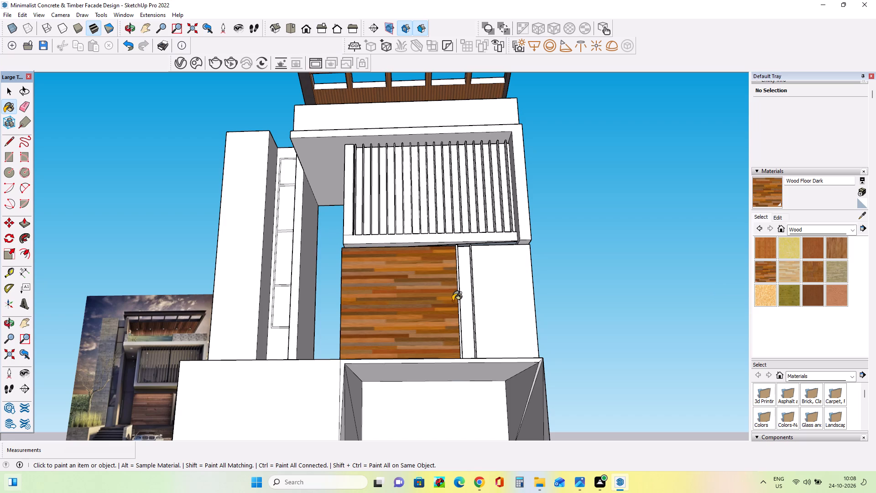
scroll(161, 411, up, 17)
scroll(161, 411, down, 4)
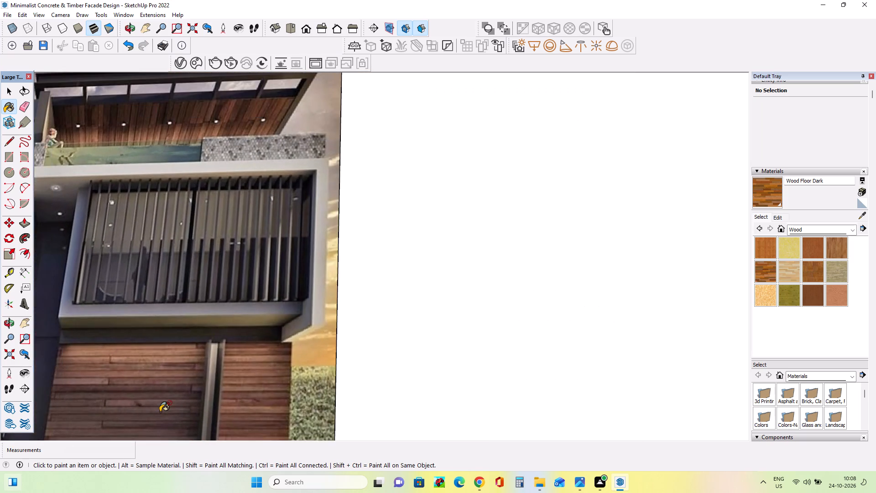
scroll(161, 411, down, 11)
click(677, 282)
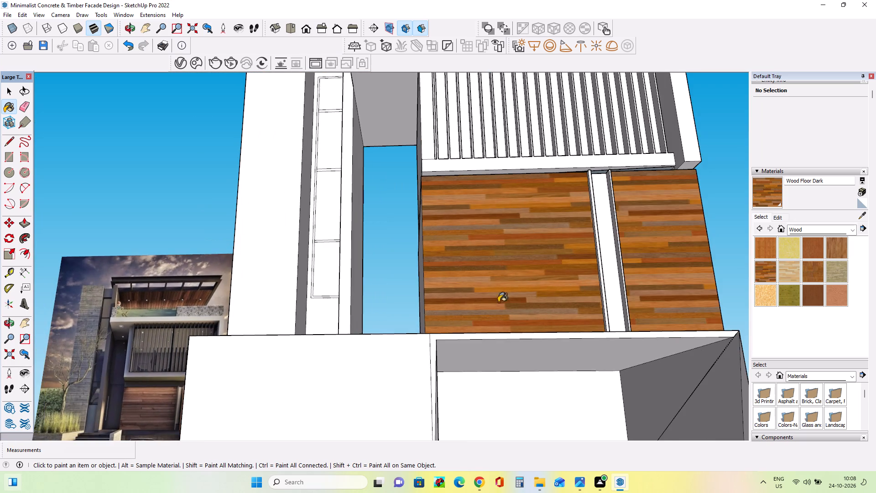
Create a darker brown variant of the Wood Floor Dark material, keeping its 10' by 4' texture size.
scroll(338, 309, down, 7)
middle_drag(587, 336, 589, 363)
scroll(508, 324, up, 2)
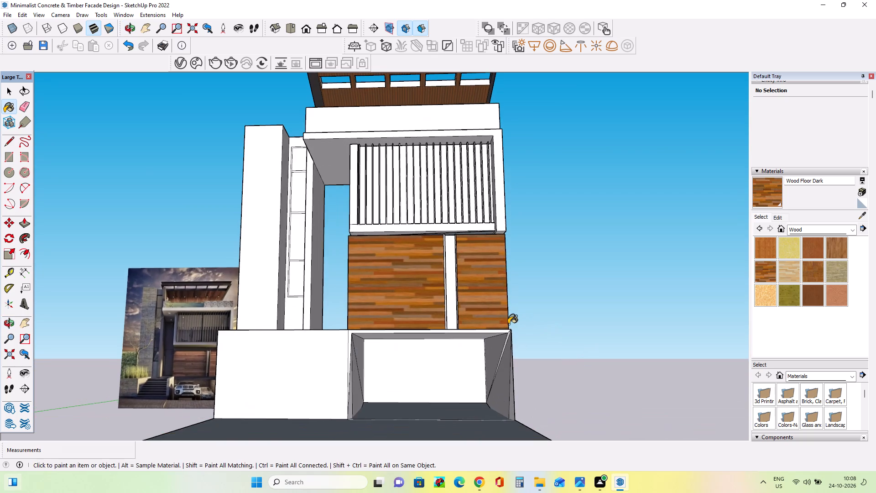
middle_drag(543, 331, 546, 358)
scroll(516, 332, up, 2)
scroll(517, 324, down, 1)
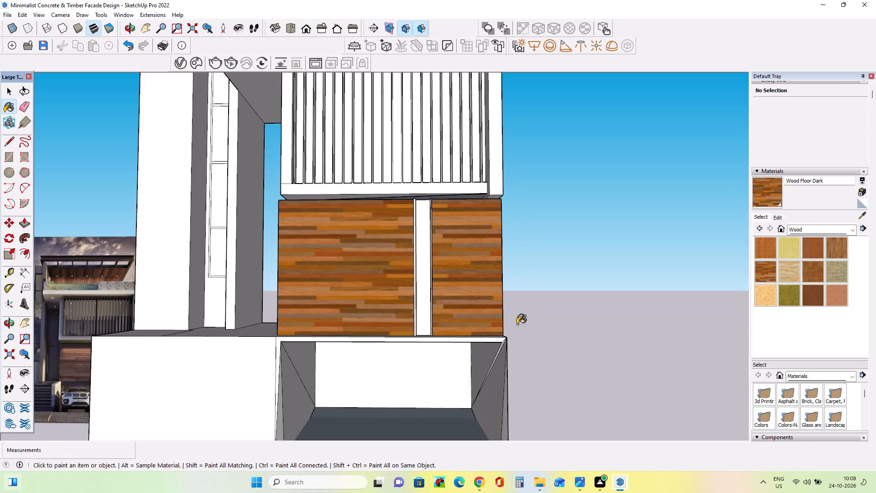
click(859, 191)
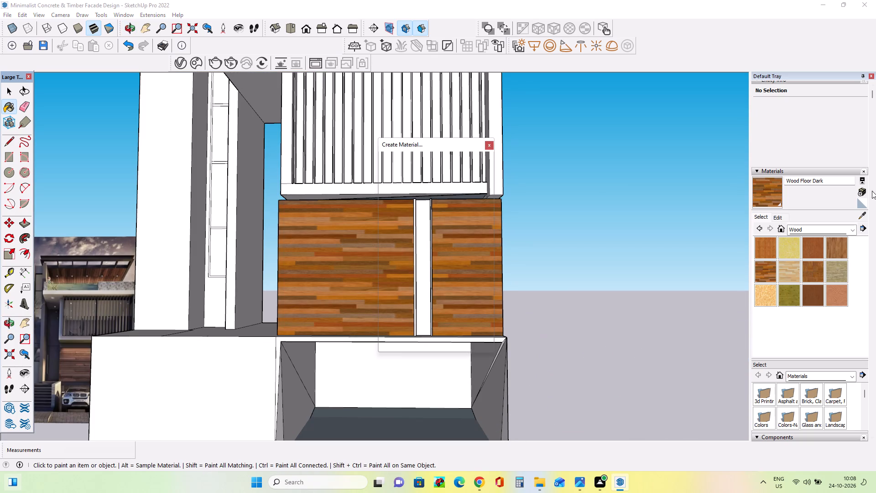
click(429, 235)
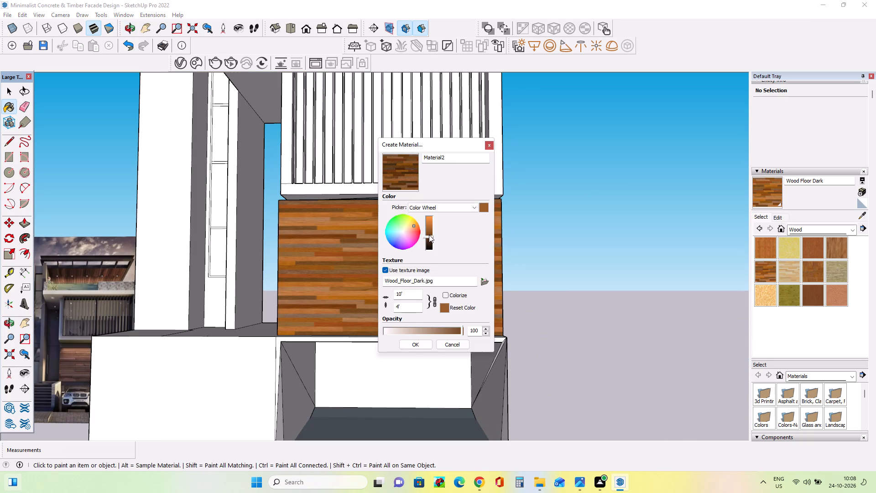
click(417, 345)
Paint both wall panels below the slatted balcony screen with the darker wood floor material.
click(358, 286)
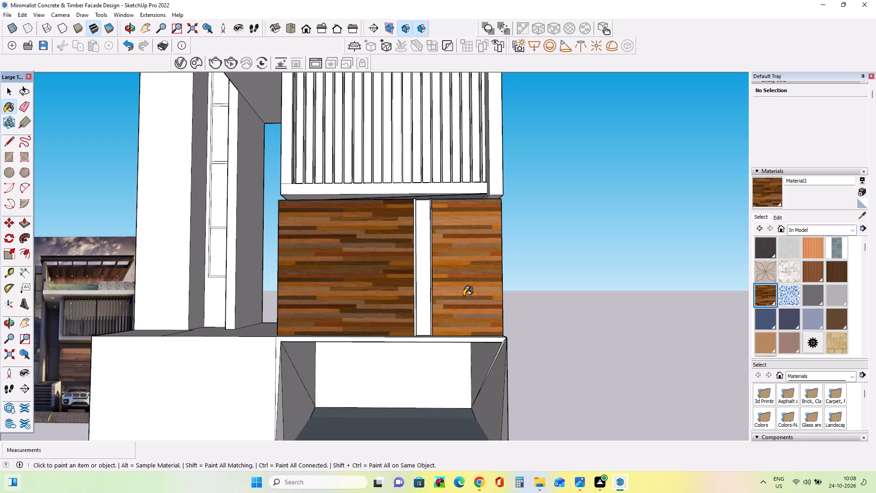
click(464, 296)
Compare the painted timber wall panels with the lower facade in the reference image.
scroll(537, 315, down, 3)
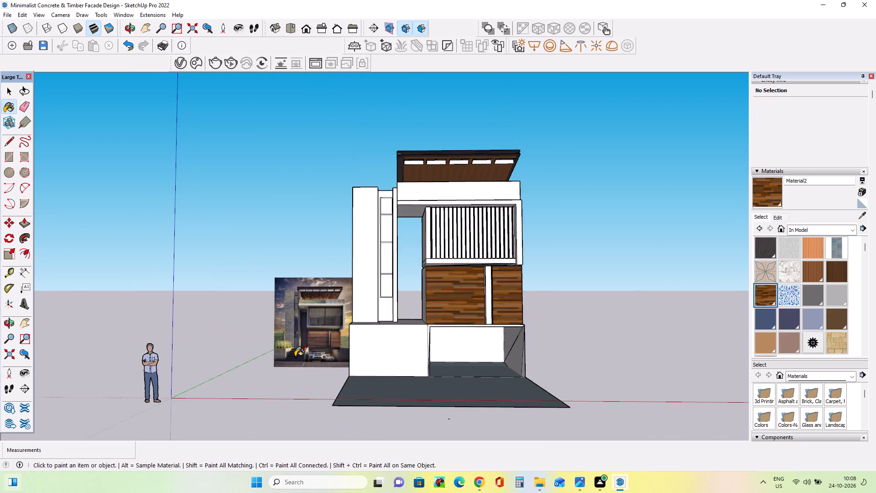
scroll(296, 356, up, 18)
scroll(202, 346, down, 18)
scroll(510, 302, up, 2)
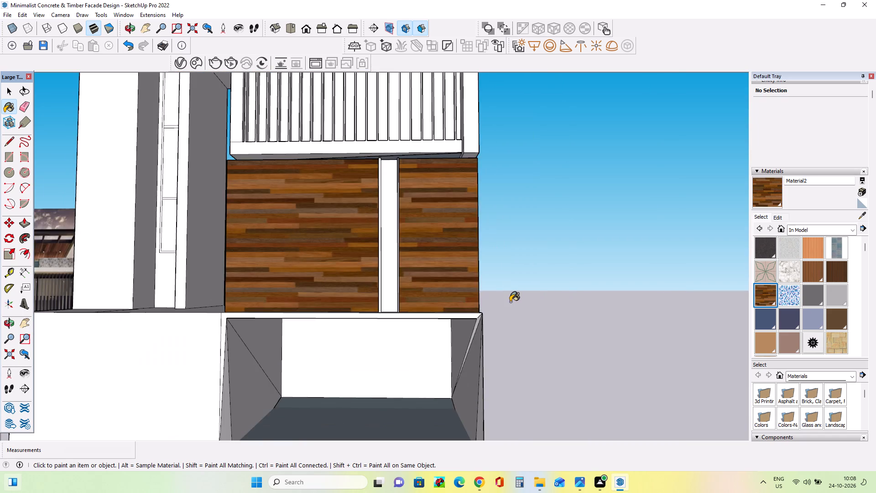
scroll(510, 302, down, 2)
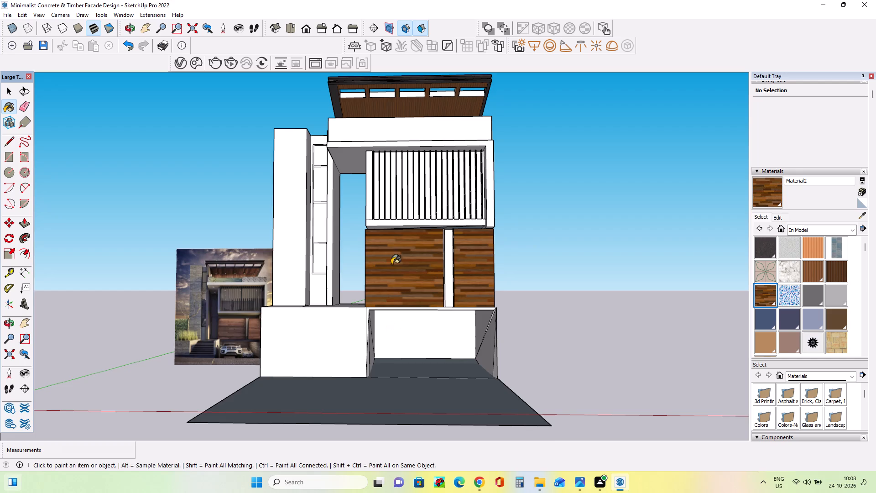
middle_drag(404, 274, 409, 290)
scroll(219, 339, up, 13)
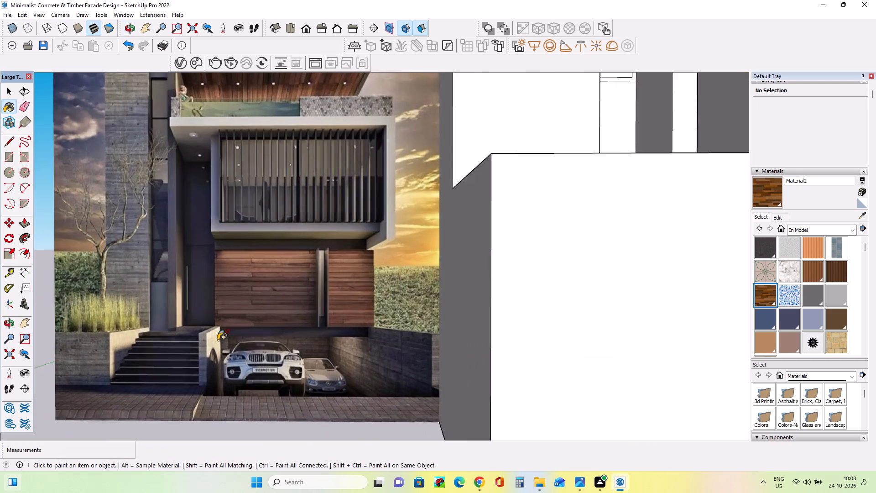
scroll(219, 340, up, 1)
middle_drag(272, 340, 337, 373)
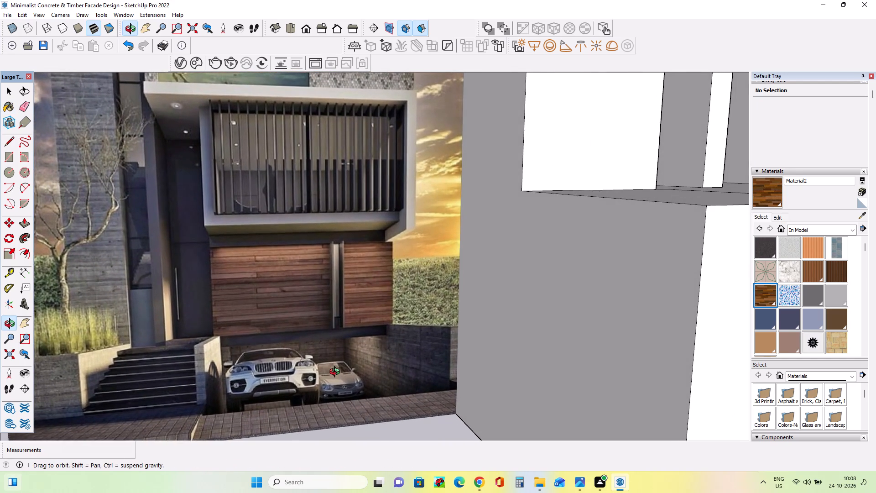
middle_drag(337, 373, 319, 373)
scroll(312, 371, down, 16)
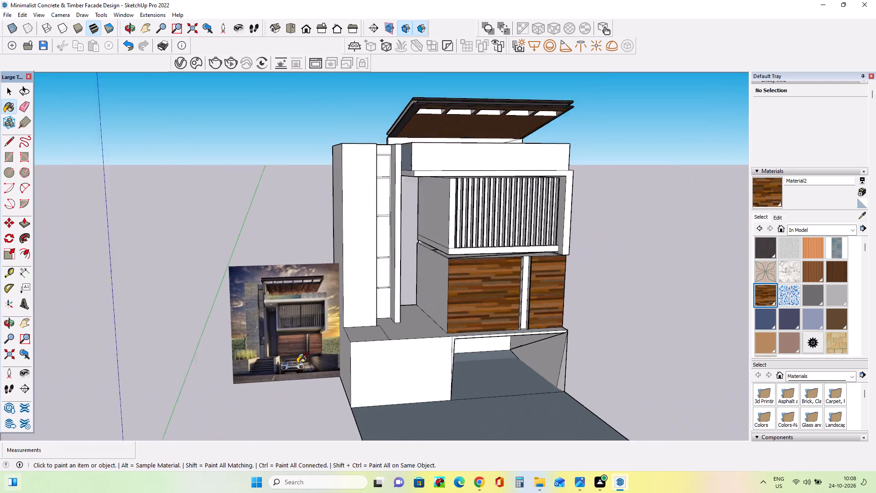
scroll(298, 363, down, 1)
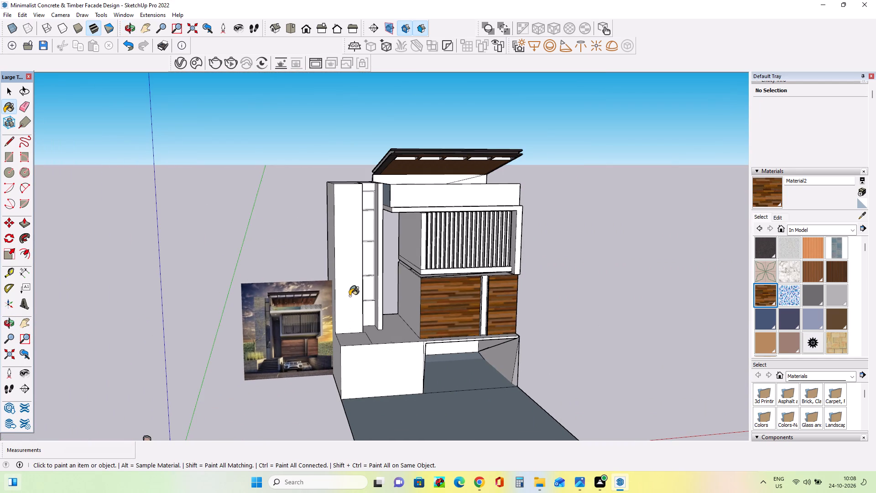
middle_drag(498, 303, 428, 295)
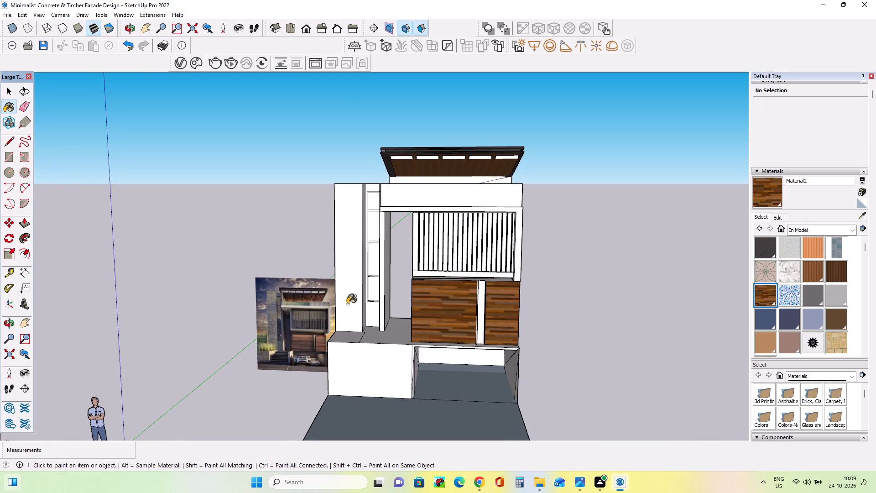
middle_drag(469, 276, 485, 296)
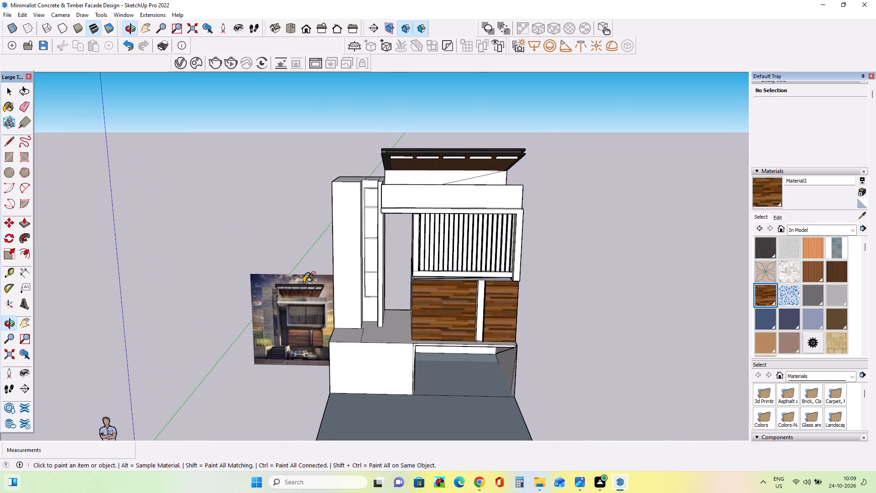
Examine the parapet finishes above the slatted balcony in the reference image and compare them with the model.
scroll(305, 282, up, 20)
scroll(305, 282, up, 3)
scroll(308, 331, up, 4)
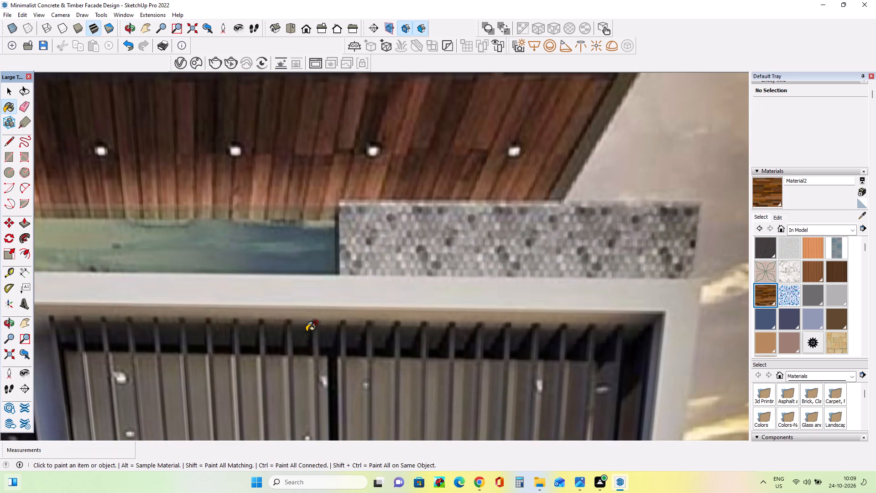
scroll(308, 331, down, 17)
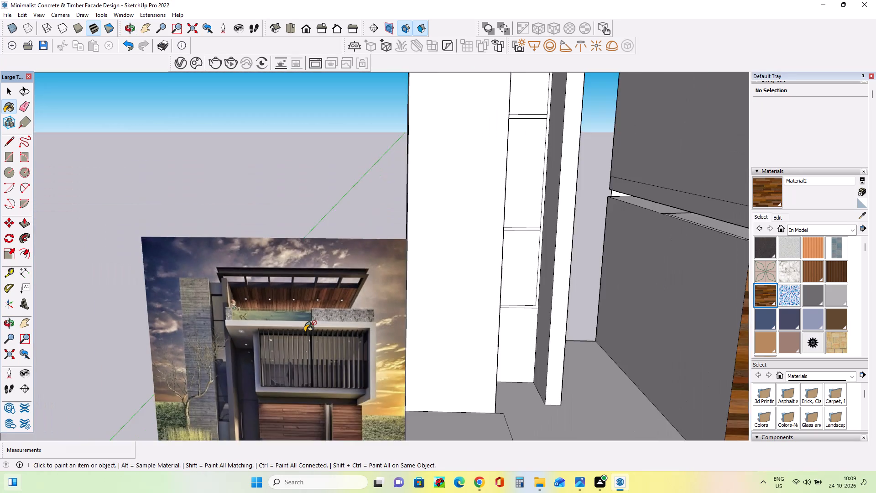
scroll(306, 331, down, 4)
scroll(433, 304, down, 5)
scroll(307, 308, down, 5)
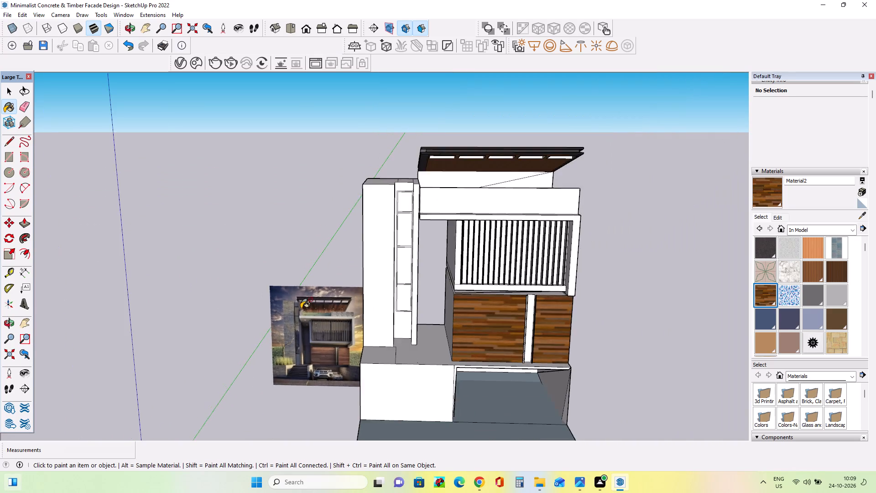
scroll(302, 308, down, 4)
scroll(449, 287, up, 4)
middle_drag(448, 288, 455, 294)
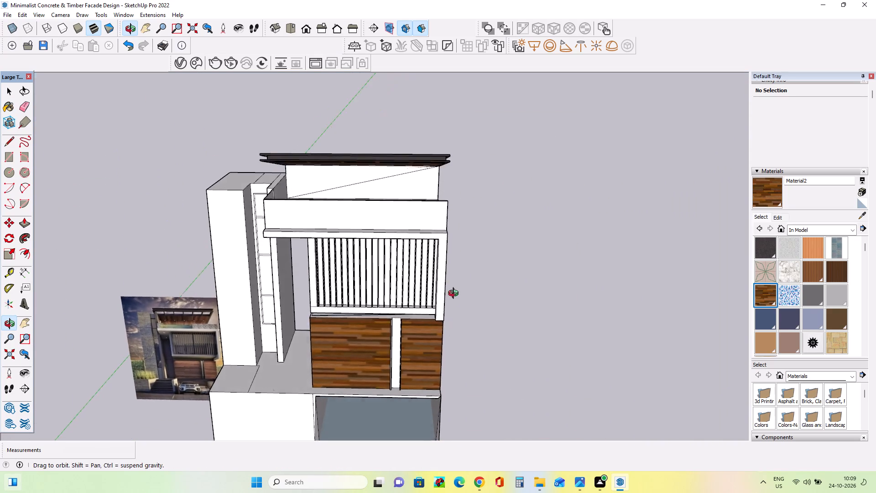
middle_drag(455, 294, 469, 231)
scroll(487, 262, down, 4)
scroll(487, 269, up, 1)
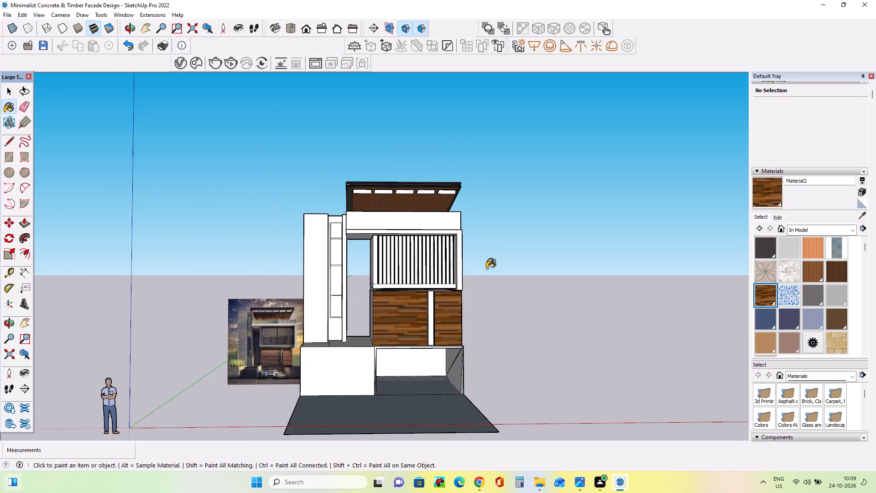
scroll(486, 268, up, 1)
middle_drag(486, 284, 474, 278)
scroll(472, 270, up, 1)
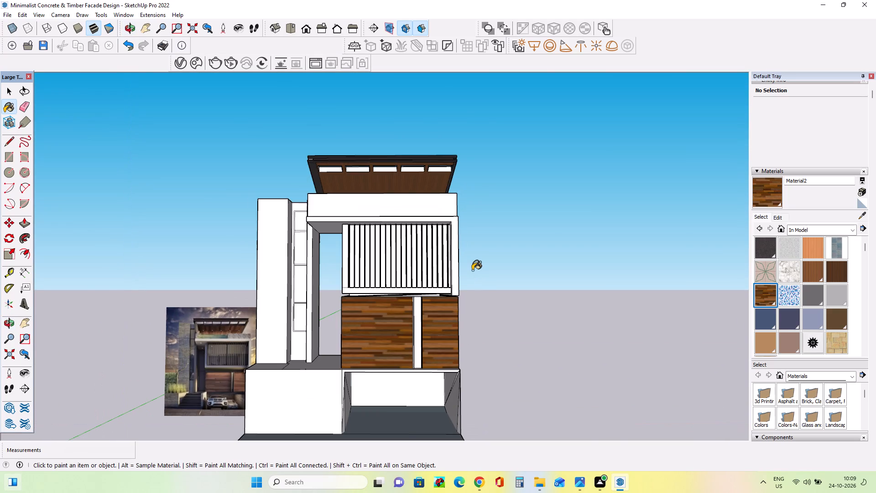
middle_drag(472, 272, 471, 283)
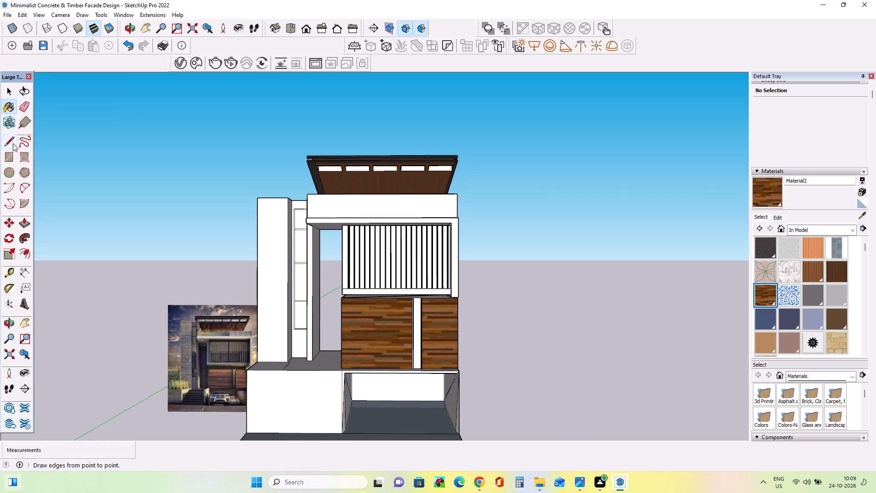
Draw a vertical line across the parapet's front face above the balcony, from its bottom edge to its top edge.
click(10, 138)
middle_drag(445, 252, 443, 297)
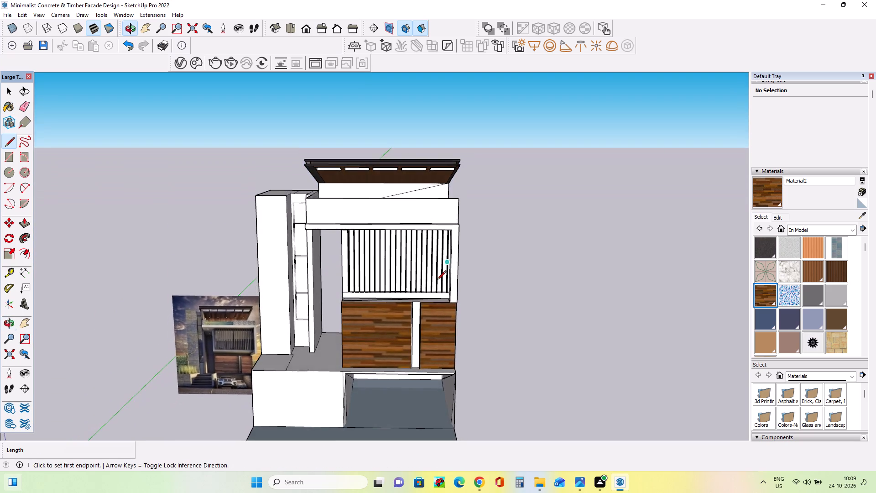
scroll(411, 218, up, 6)
click(399, 225)
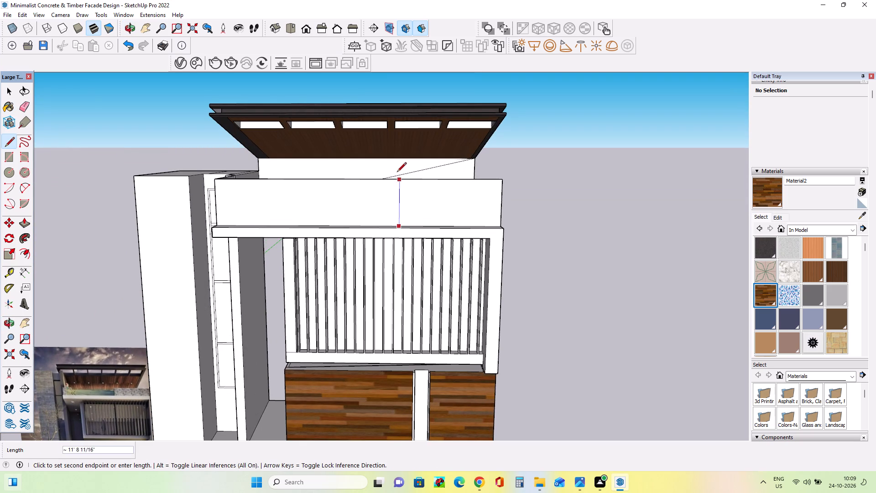
click(400, 178)
Inspect the divided parapet above the slatted balcony from several angles.
middle_drag(432, 226, 490, 267)
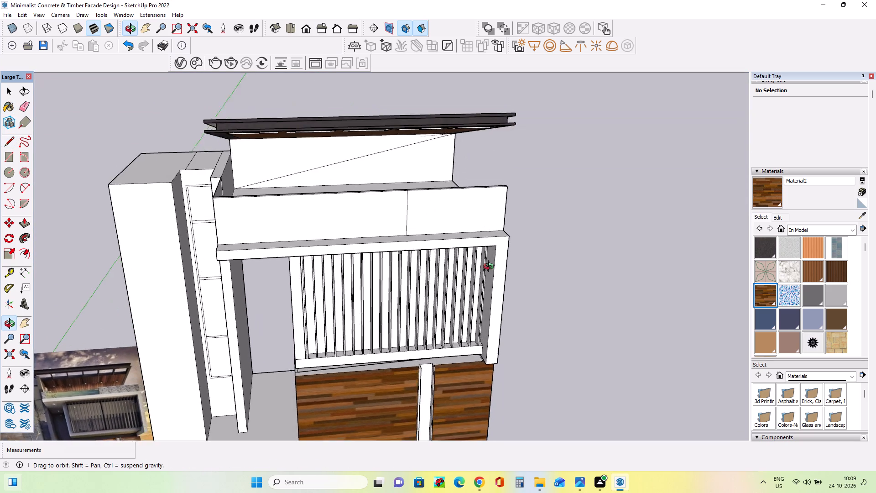
middle_drag(490, 267, 497, 258)
scroll(497, 258, down, 2)
middle_drag(506, 261, 484, 255)
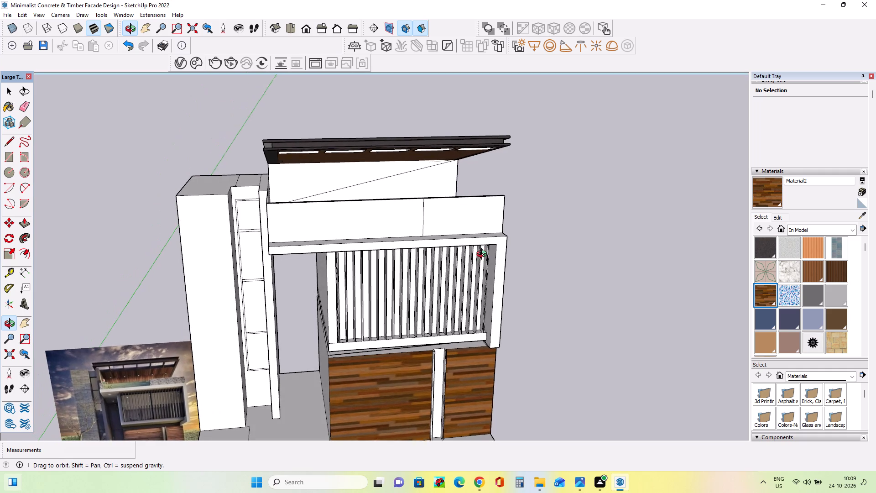
middle_drag(484, 255, 483, 255)
middle_drag(535, 288, 498, 283)
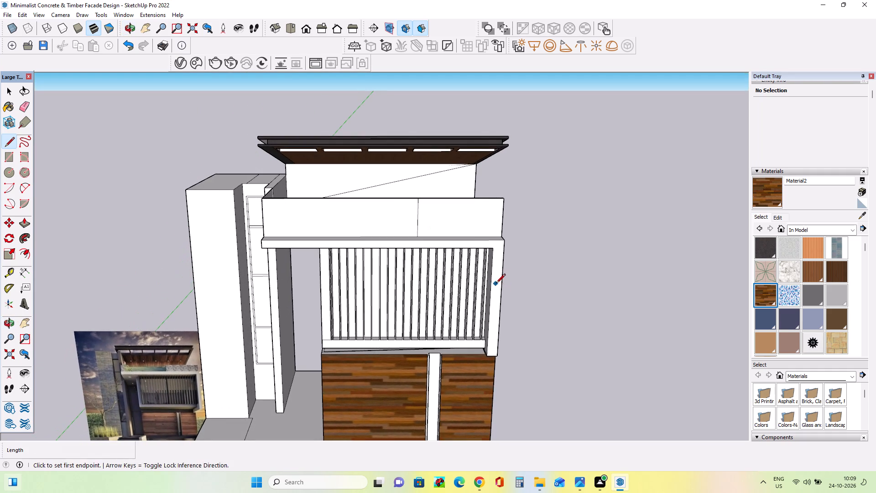
middle_drag(496, 285, 506, 290)
middle_drag(428, 258, 496, 275)
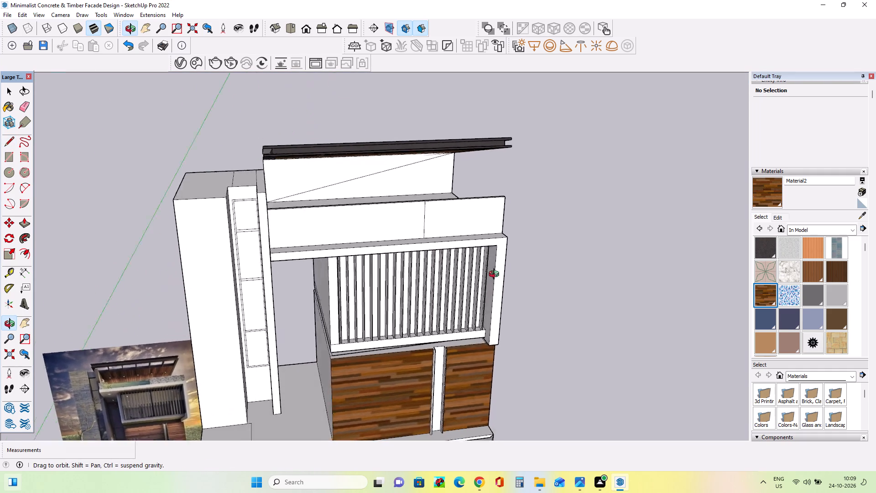
middle_drag(496, 275, 469, 263)
Browse the Brick, Cladding and Siding and the Carpet, Fabrics, Leathers material collections for a suitable facade finish.
click(830, 229)
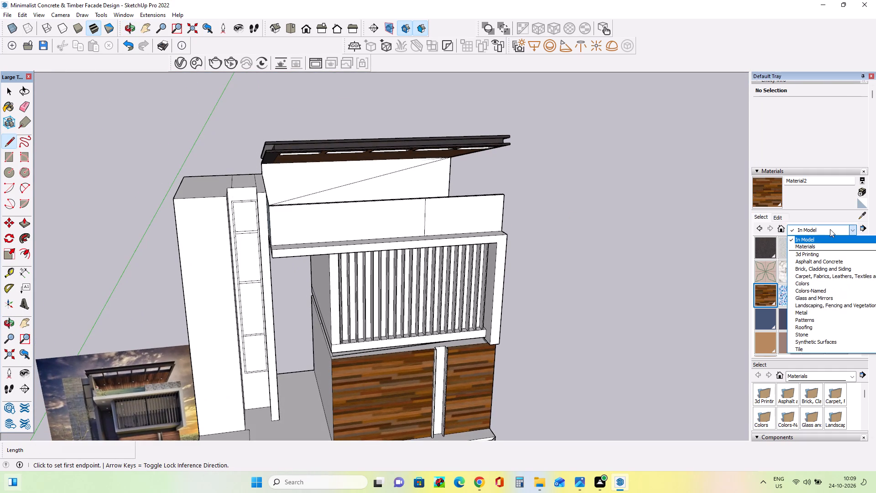
click(846, 268)
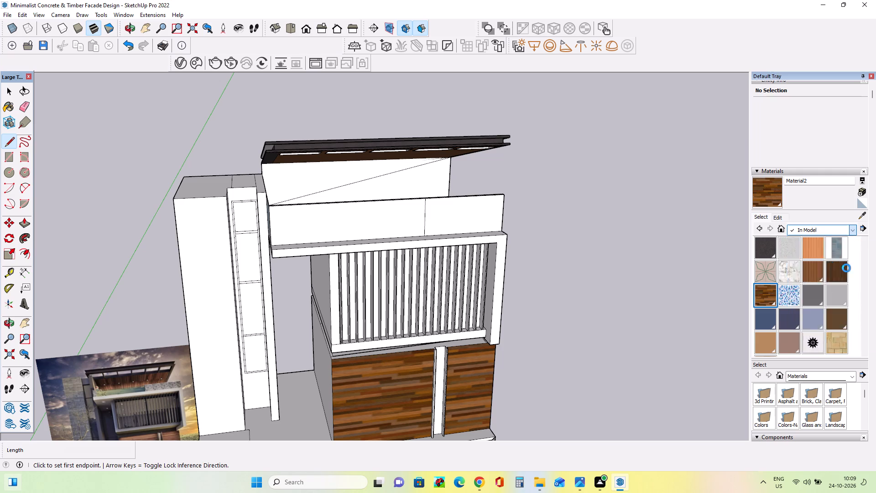
scroll(809, 291, down, 3)
scroll(810, 292, up, 1)
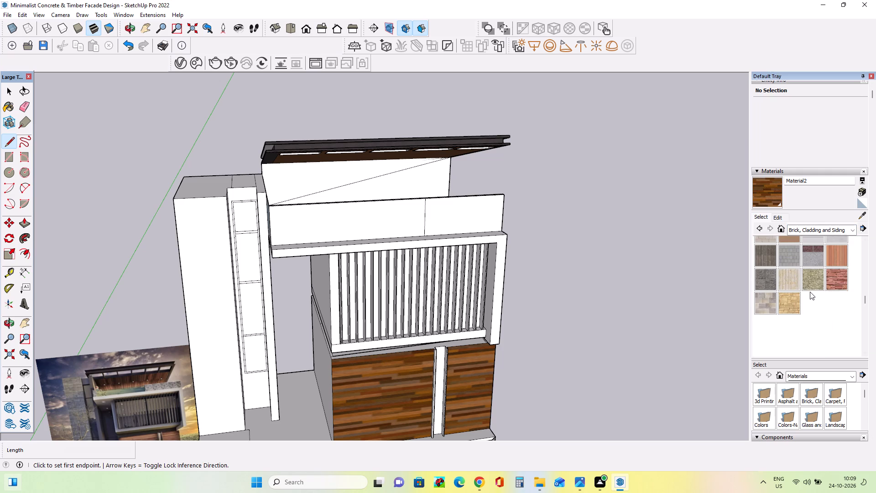
scroll(810, 292, up, 5)
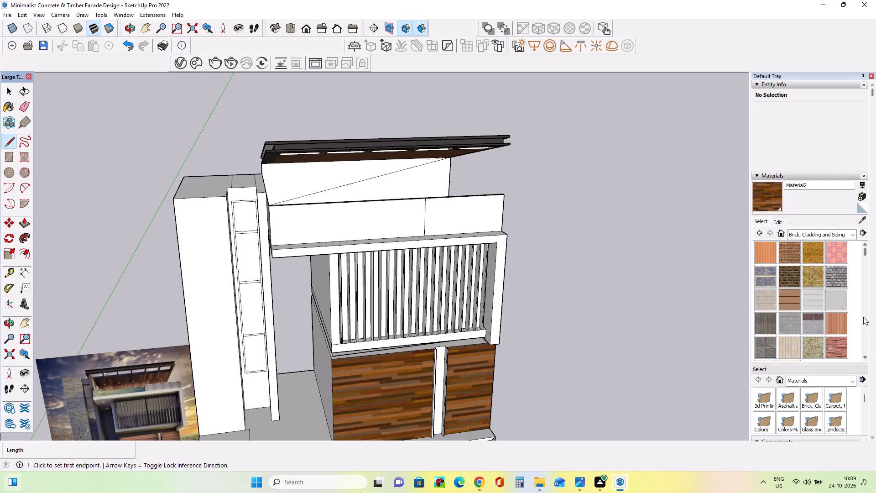
scroll(818, 296, down, 1)
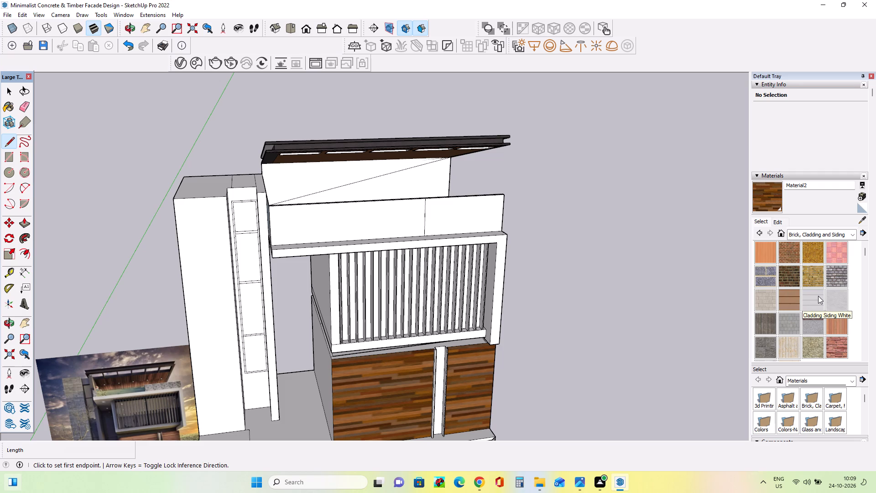
scroll(813, 313, up, 2)
click(816, 234)
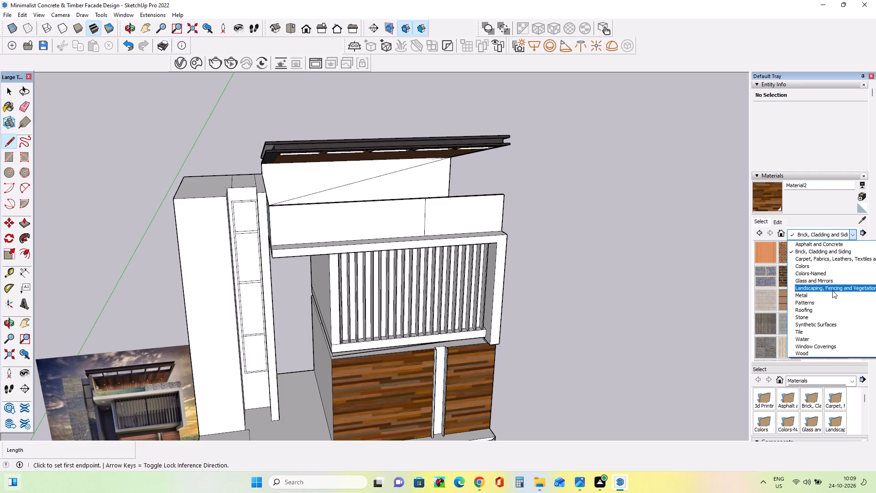
click(829, 261)
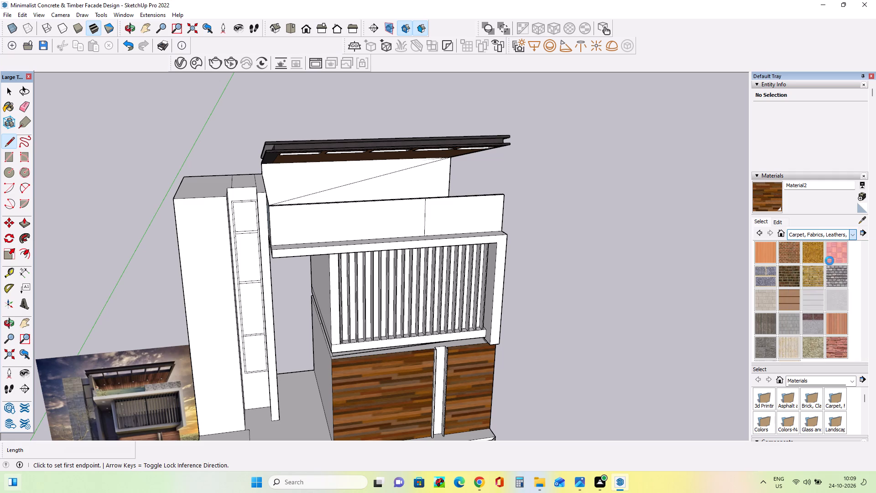
scroll(819, 290, down, 4)
scroll(819, 290, up, 2)
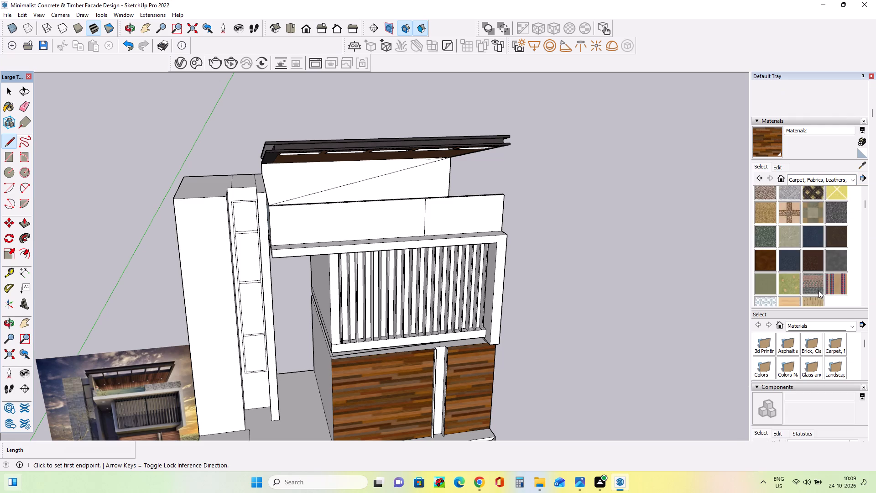
scroll(819, 290, down, 2)
scroll(819, 290, up, 6)
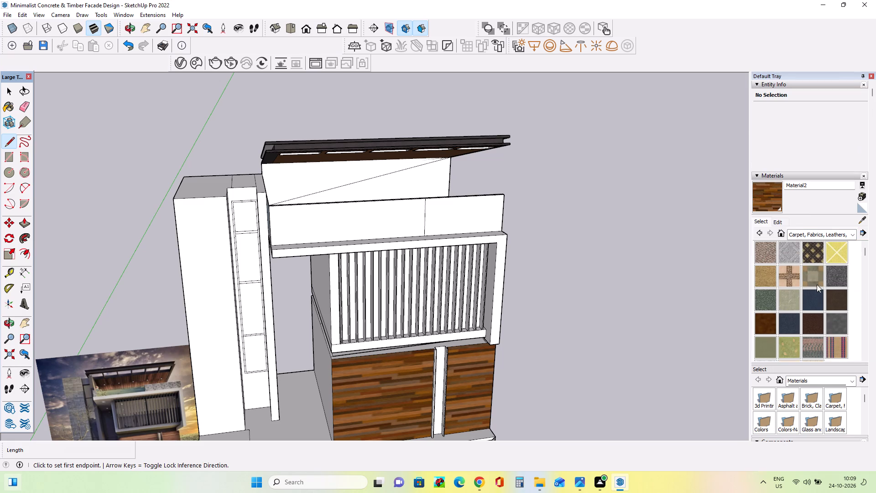
Browse the Metal, Synthetic Surfaces, Asphalt and Concrete, Brick and Colors material collections for a suitable finish.
click(820, 233)
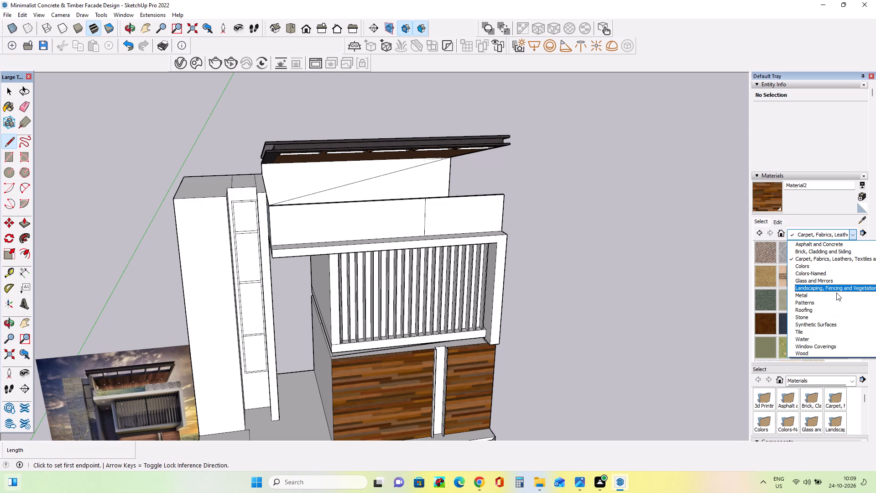
click(837, 292)
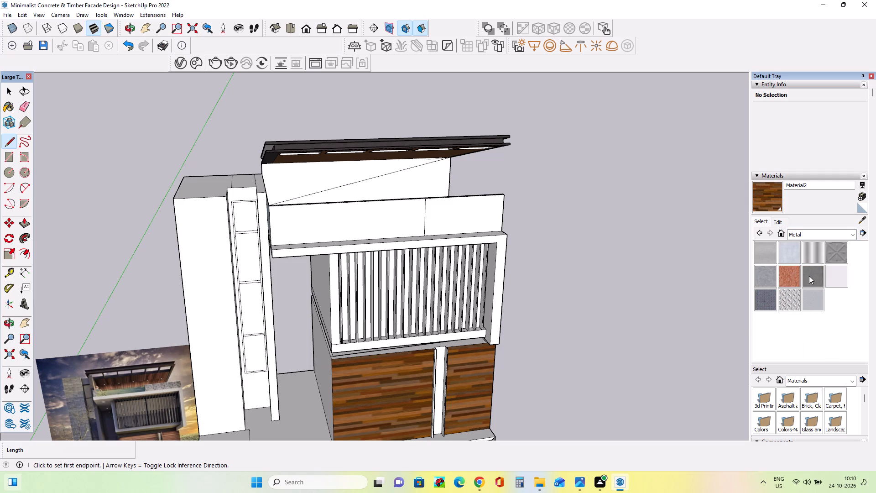
click(820, 236)
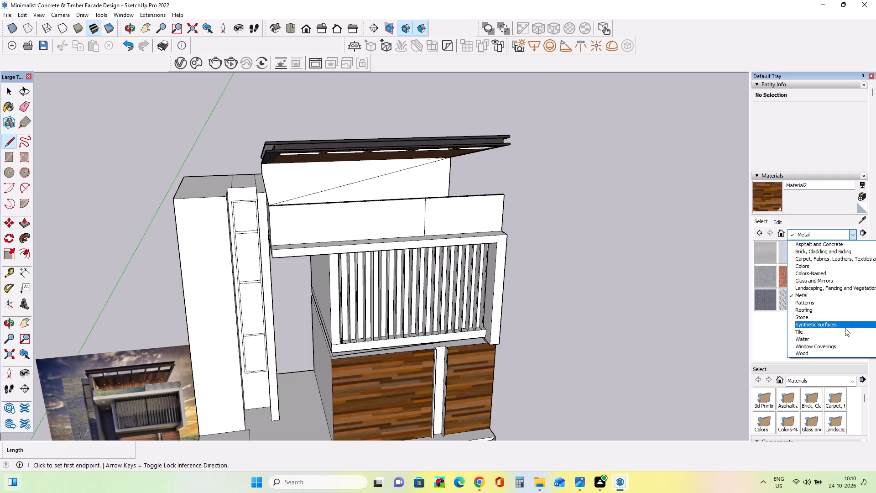
click(842, 323)
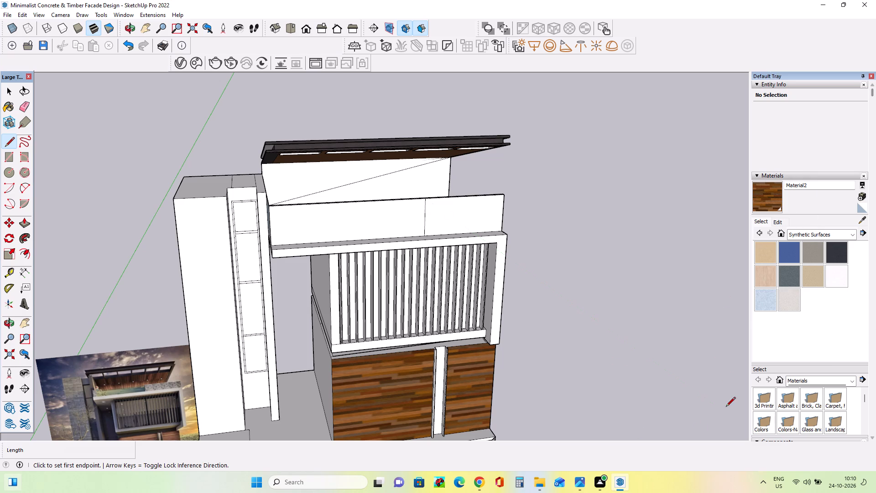
click(837, 235)
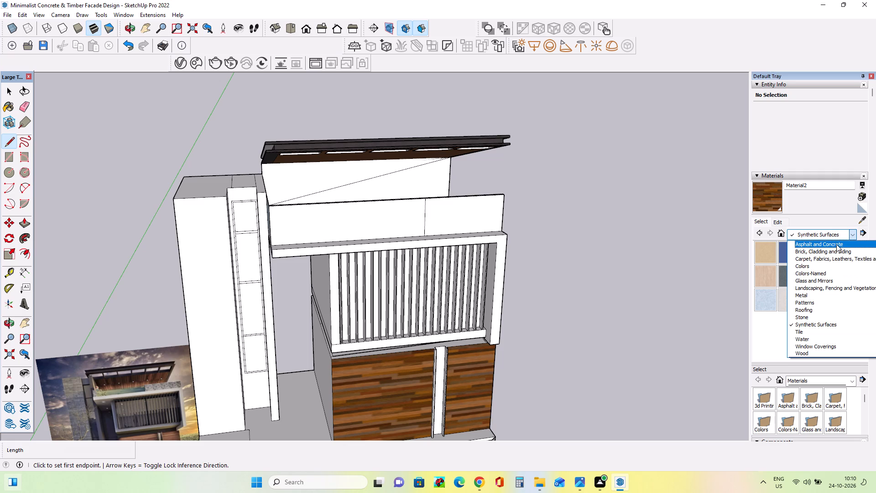
click(836, 244)
click(827, 235)
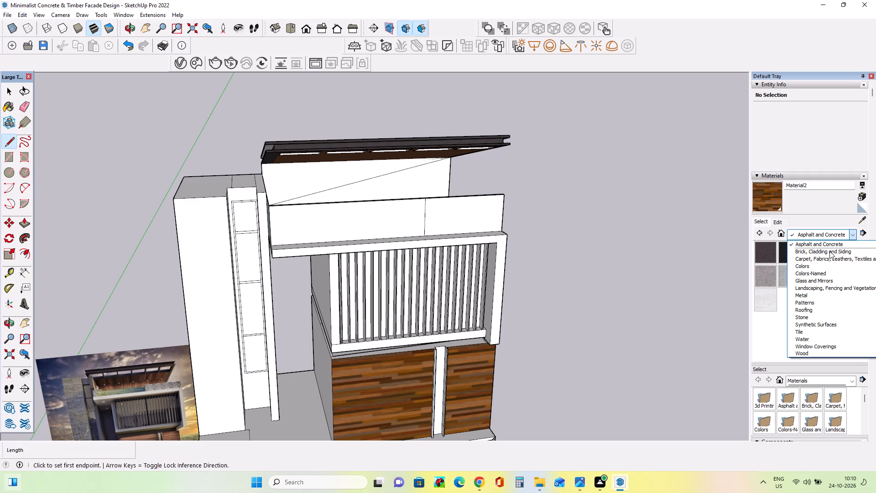
click(829, 251)
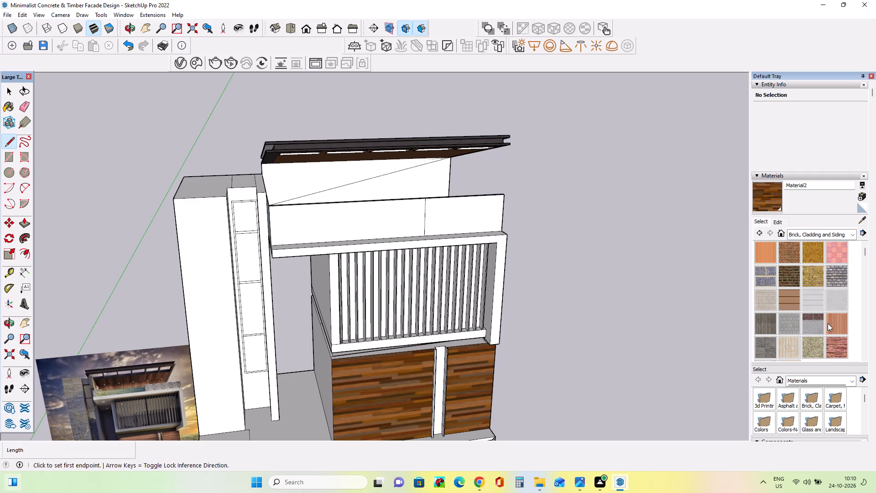
scroll(828, 323, down, 4)
scroll(806, 282, up, 6)
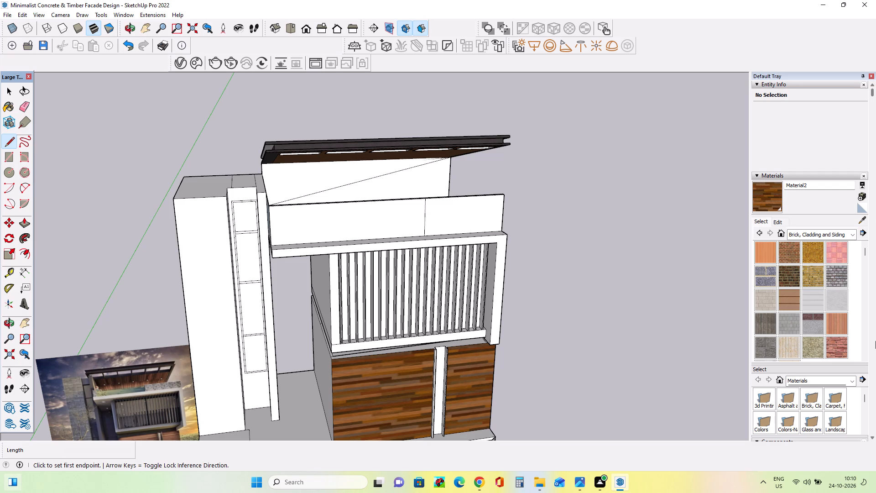
click(812, 233)
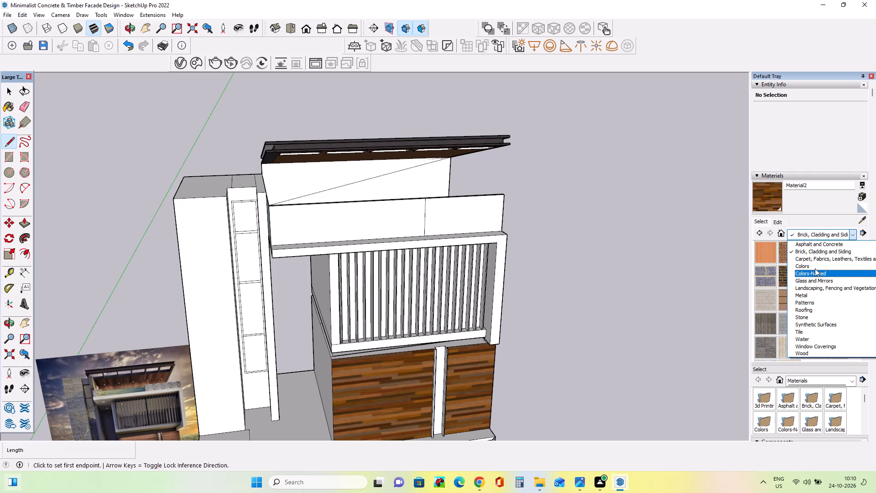
click(815, 268)
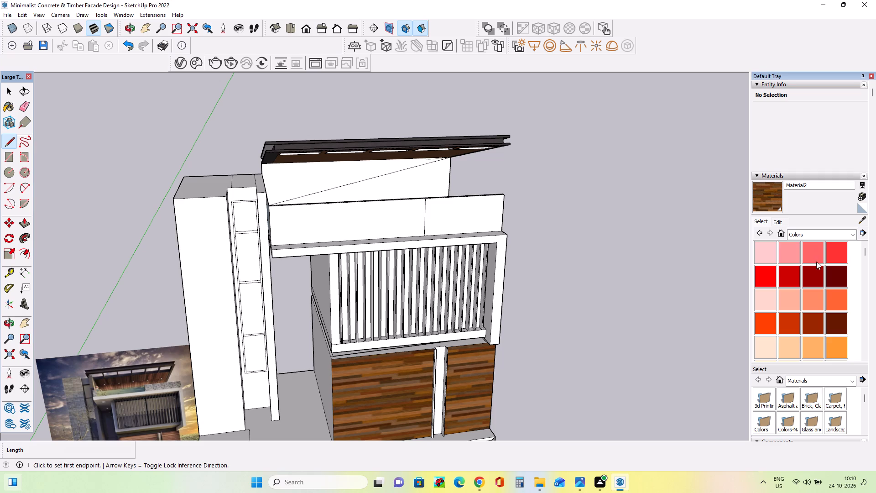
Choose the Aluminum material from the Metal collection for painting.
click(821, 235)
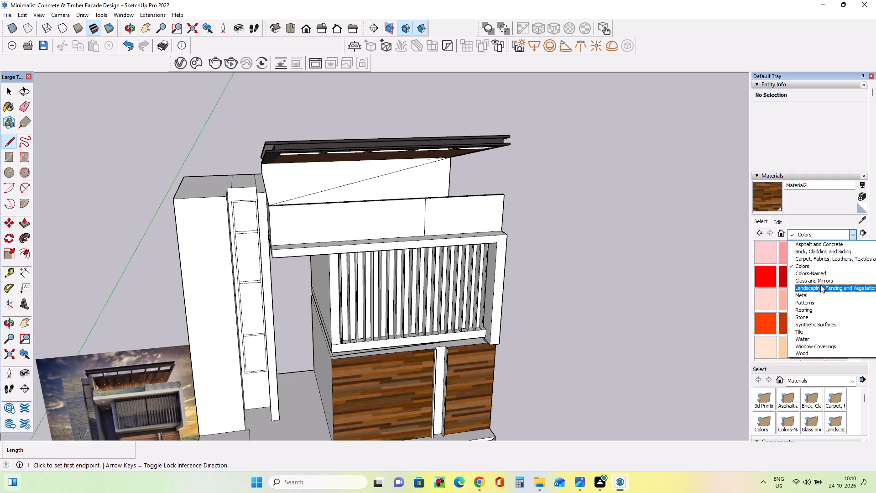
click(820, 296)
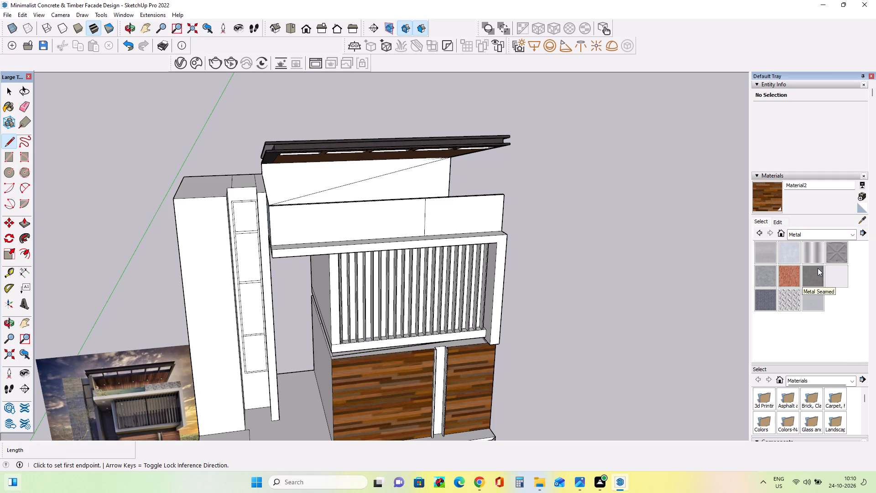
click(765, 249)
Examine the slatted balcony and the vertical strip between the timber wall panels in the reference image.
scroll(468, 377, up, 1)
middle_drag(468, 377, 391, 309)
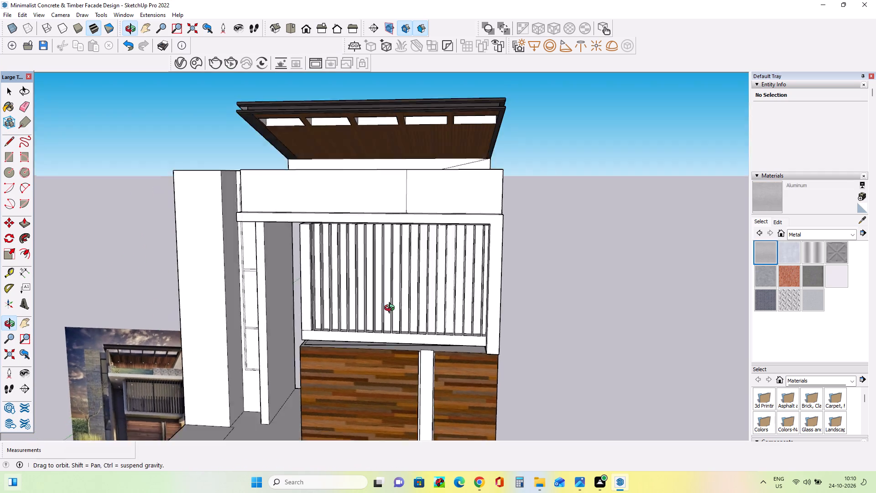
middle_drag(391, 309, 392, 303)
scroll(425, 372, up, 1)
scroll(451, 366, down, 7)
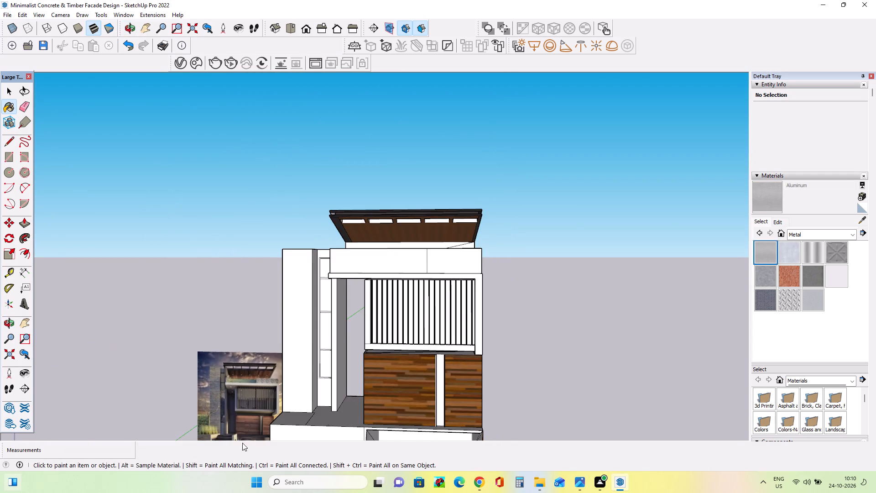
scroll(266, 425, up, 20)
scroll(219, 416, down, 1)
scroll(219, 416, up, 2)
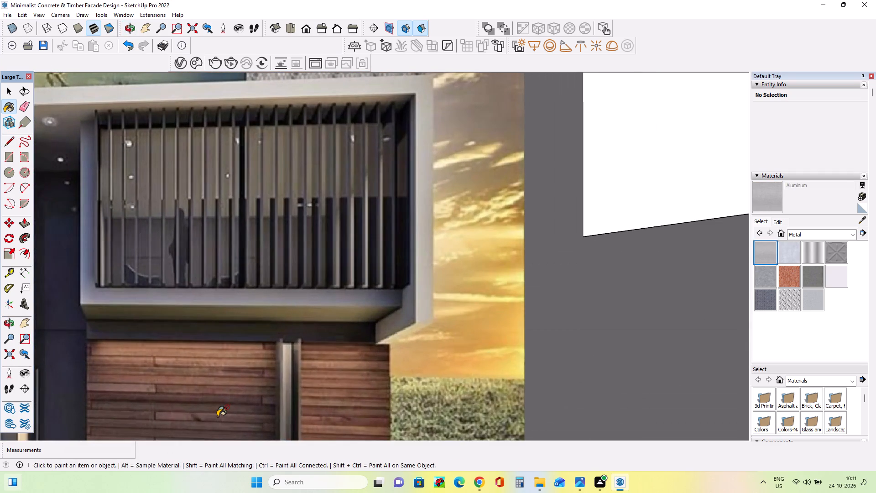
scroll(219, 416, up, 3)
scroll(219, 415, down, 10)
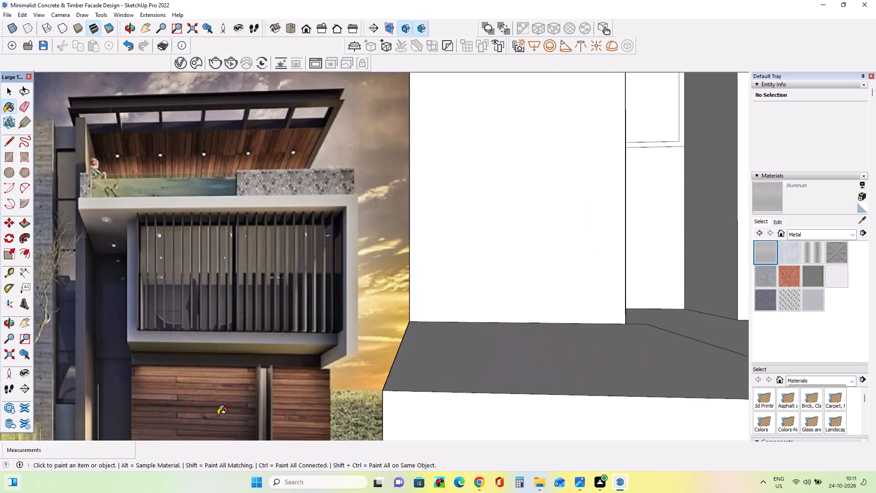
scroll(219, 414, down, 17)
Paint the front and inner faces of the two vertical fins between the timber wall panels with Aluminum.
scroll(398, 382, up, 5)
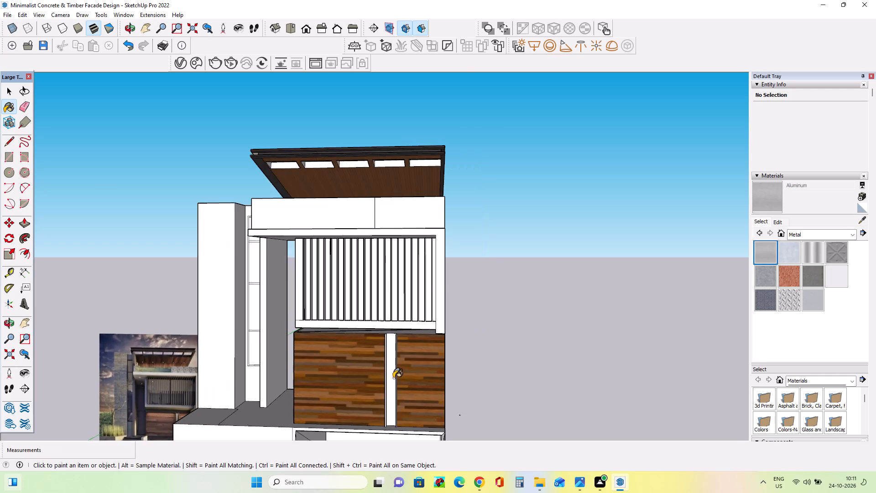
scroll(393, 378, up, 8)
middle_drag(396, 378, 517, 364)
scroll(443, 361, up, 4)
click(461, 360)
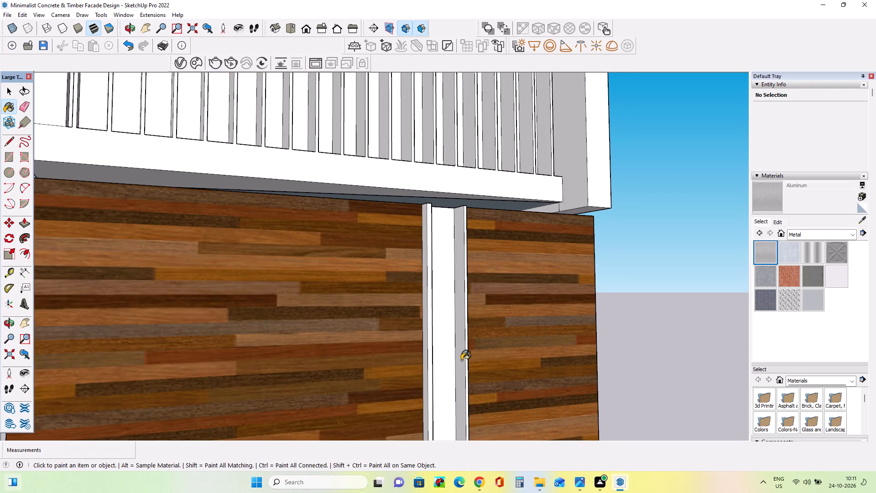
click(424, 373)
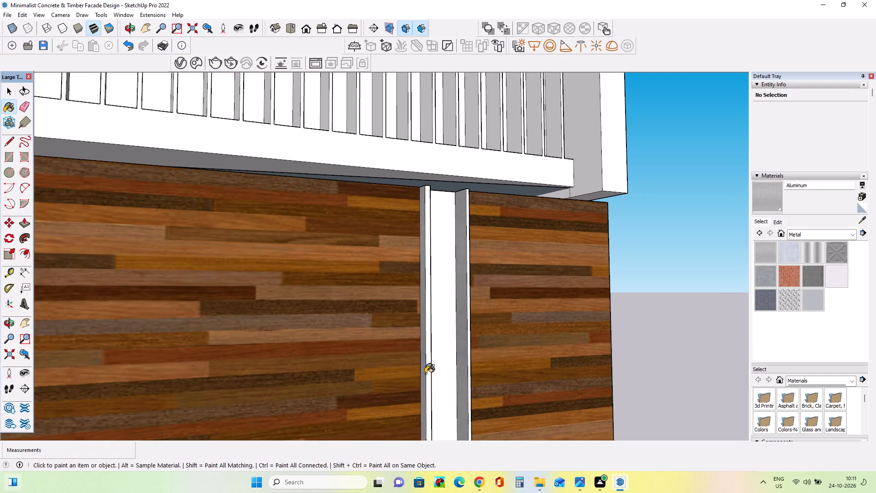
click(427, 377)
middle_drag(455, 383, 189, 381)
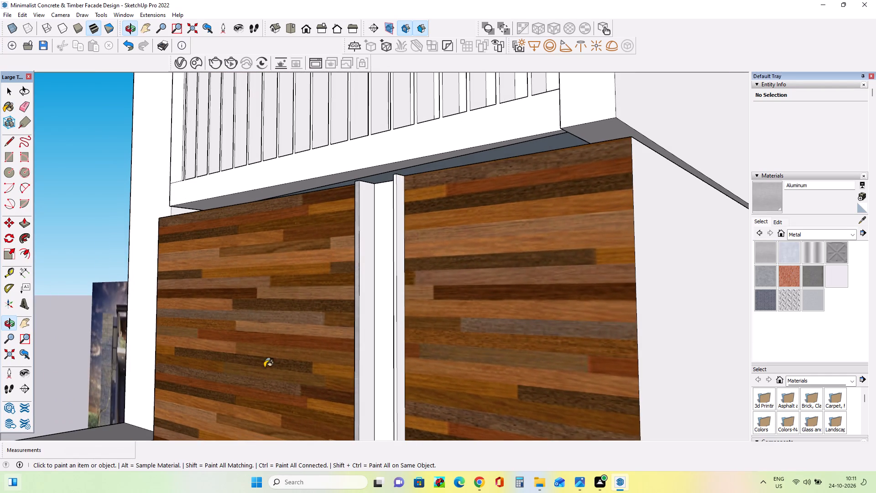
click(364, 377)
middle_drag(421, 383, 386, 365)
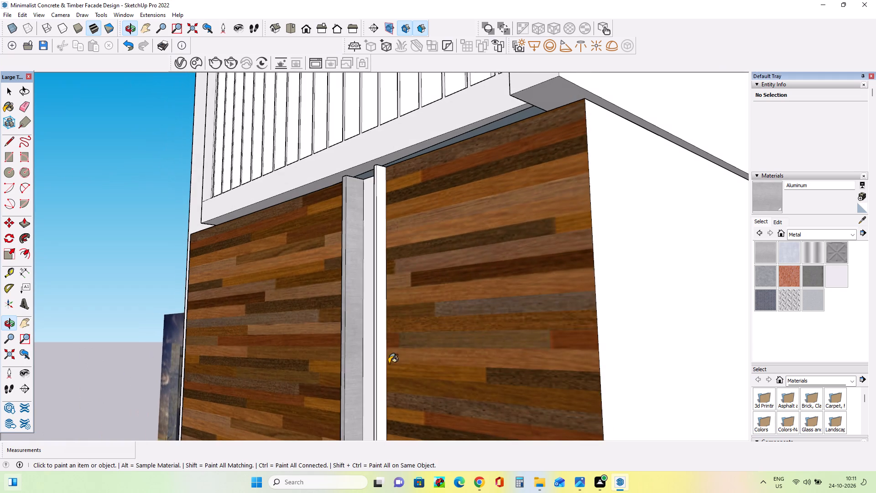
click(381, 367)
middle_drag(377, 382, 501, 389)
scroll(453, 369, down, 1)
scroll(453, 369, up, 3)
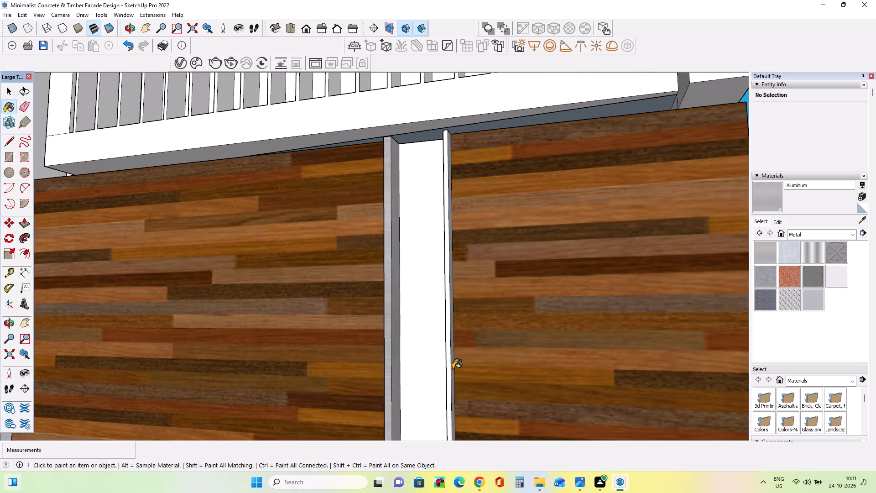
click(448, 357)
Paint the recessed vertical strip between the two fins with Metal Corrugated Shiny.
middle_drag(456, 378, 616, 401)
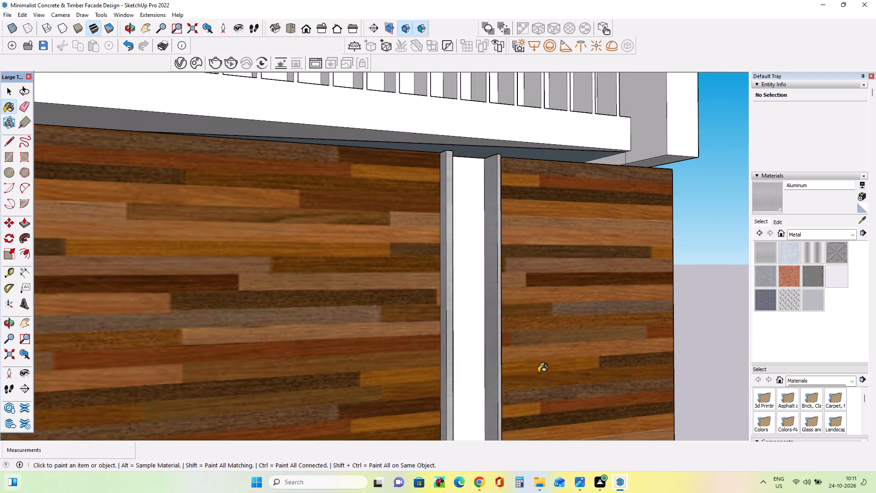
middle_drag(512, 356, 457, 367)
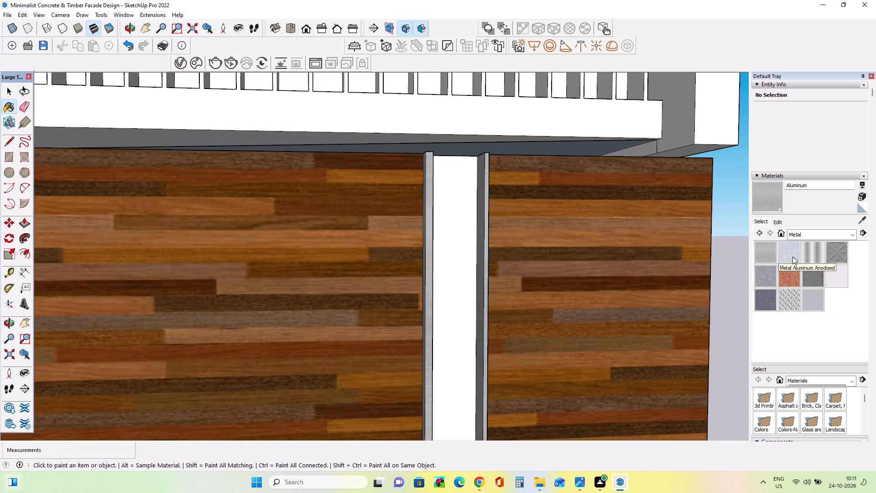
click(813, 252)
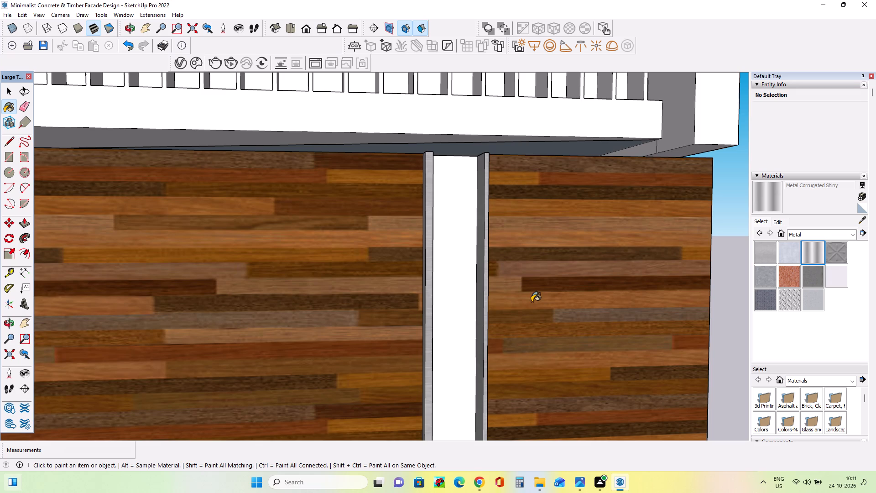
click(459, 317)
Examine the whole facade model and compare its finishes with the reference image.
middle_drag(461, 324, 394, 329)
scroll(395, 327, down, 4)
scroll(445, 305, down, 3)
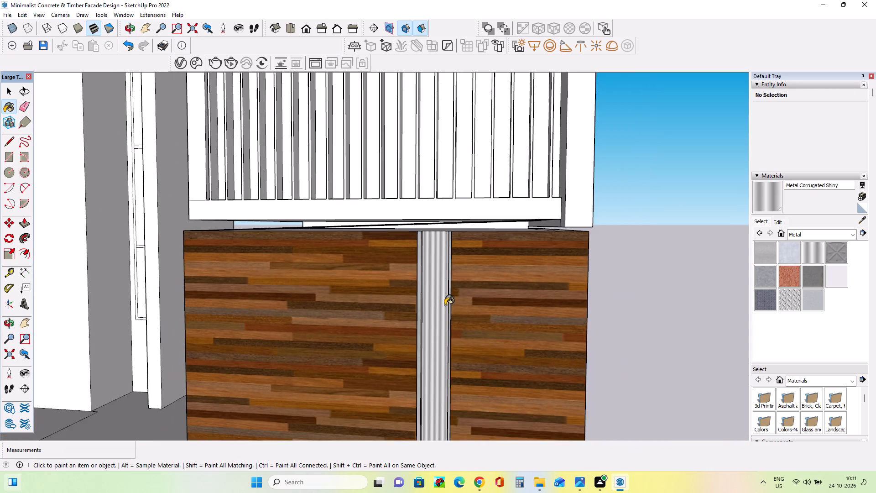
scroll(445, 305, down, 10)
middle_drag(553, 337, 577, 366)
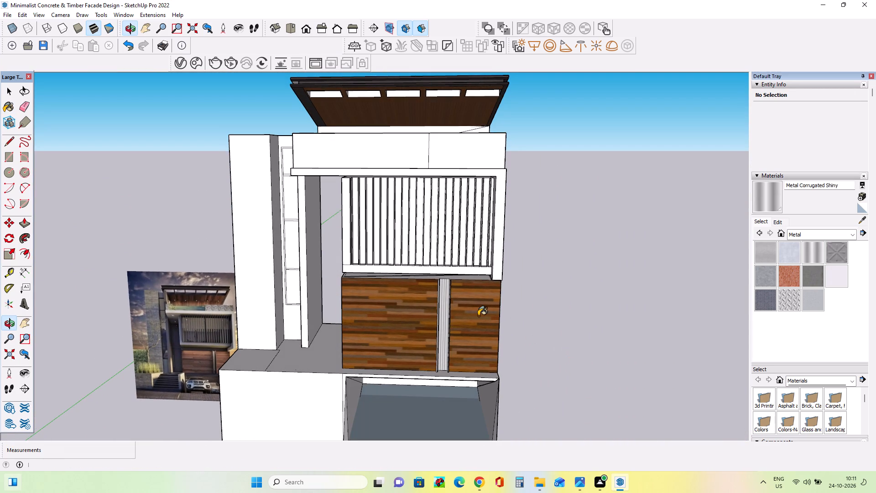
scroll(478, 315, up, 1)
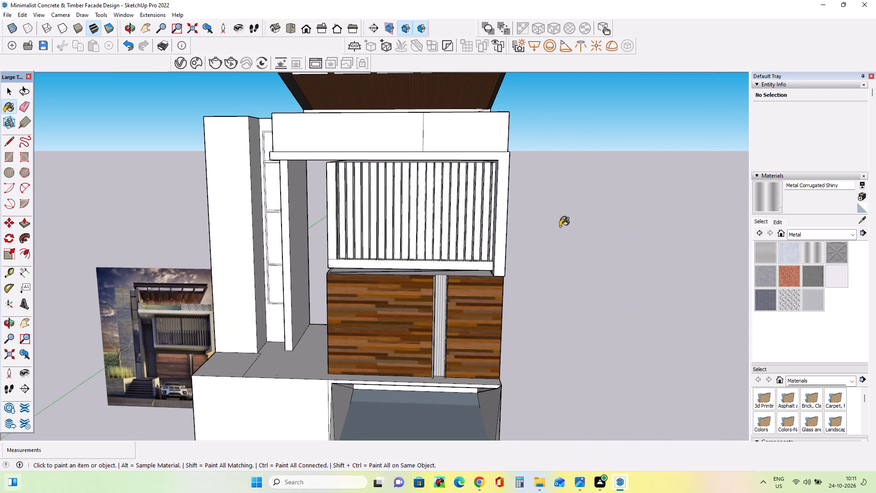
scroll(583, 222, down, 4)
middle_drag(553, 189, 644, 252)
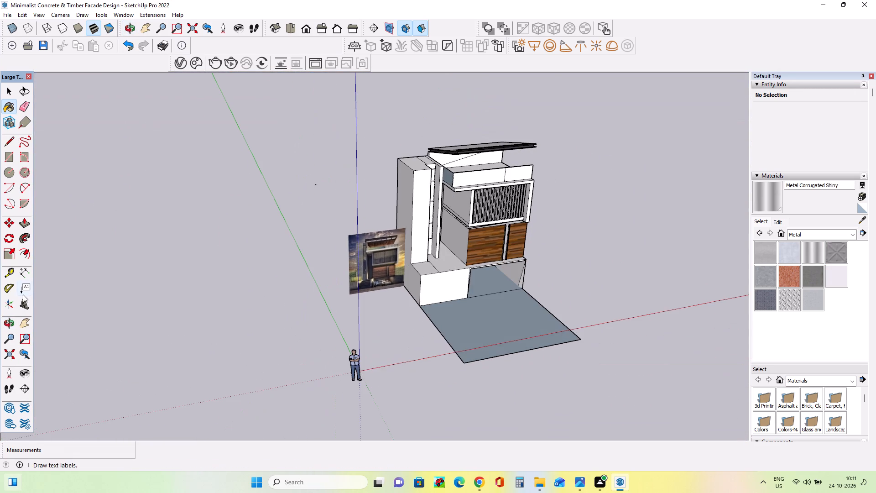
click(27, 320)
drag(311, 223, 109, 216)
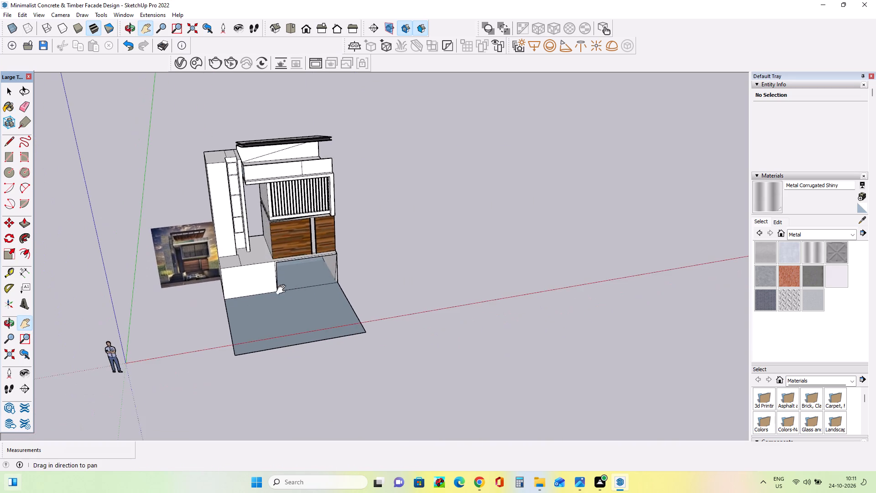
middle_drag(432, 309, 362, 268)
scroll(287, 140, up, 4)
middle_drag(306, 163, 360, 153)
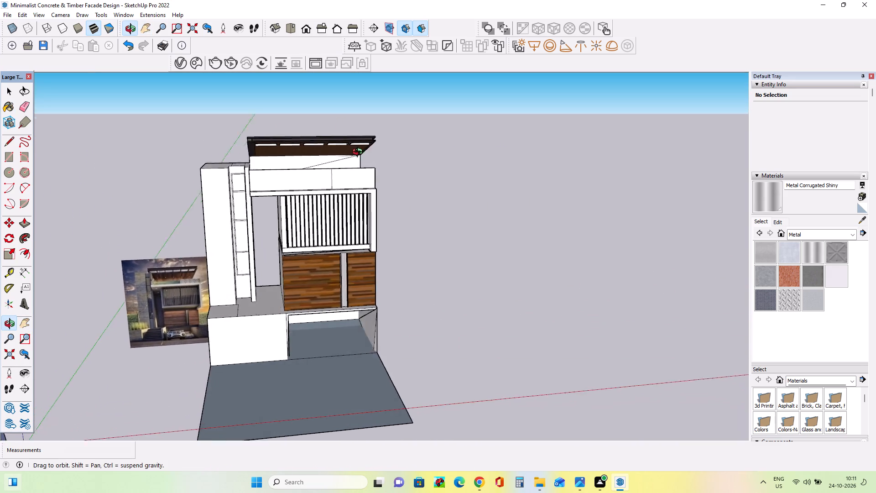
middle_drag(360, 153, 369, 170)
middle_drag(246, 244, 287, 236)
scroll(369, 256, down, 5)
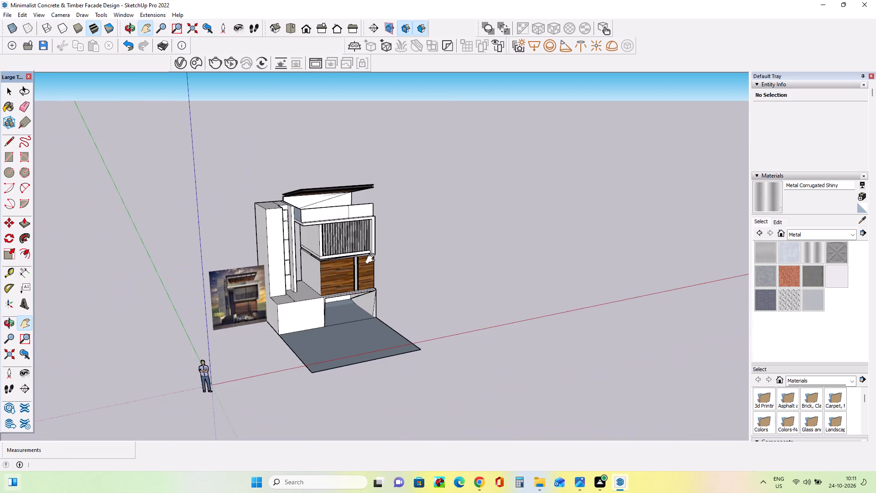
middle_drag(318, 253, 337, 211)
scroll(214, 276, up, 8)
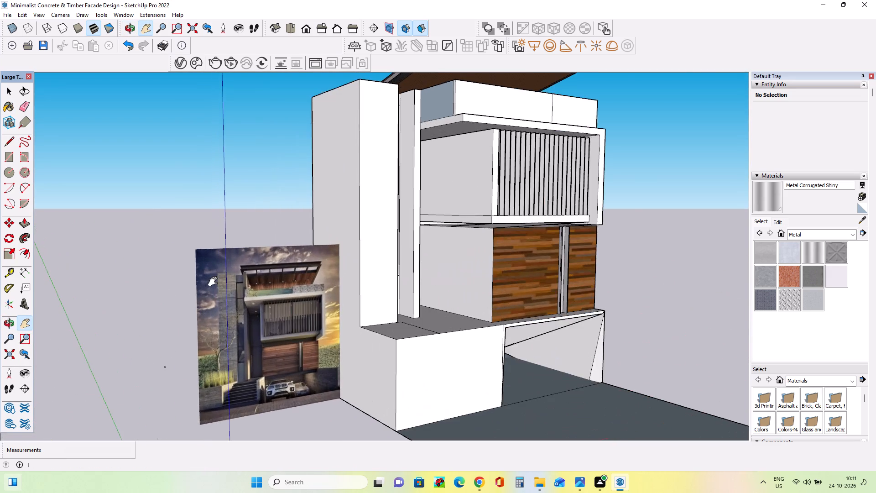
scroll(215, 282, up, 6)
scroll(276, 338, up, 1)
middle_drag(276, 338, 258, 333)
scroll(210, 328, down, 8)
scroll(272, 304, down, 3)
middle_drag(460, 267, 341, 292)
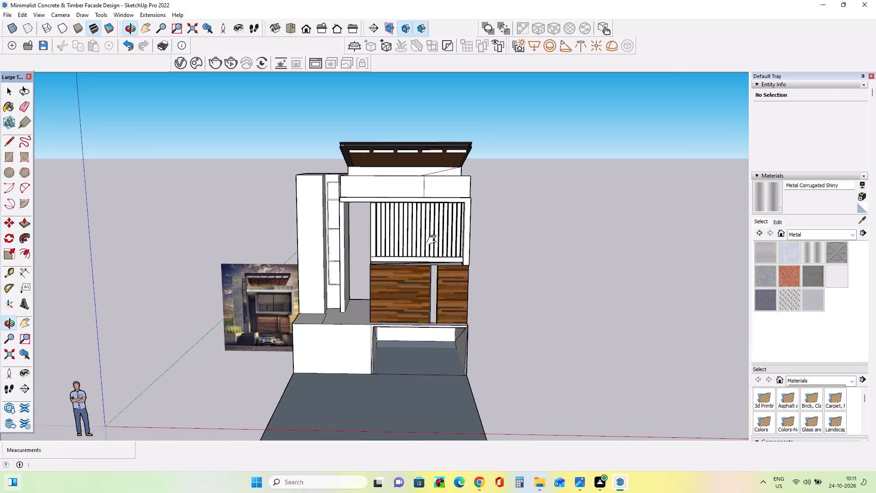
scroll(437, 240, up, 3)
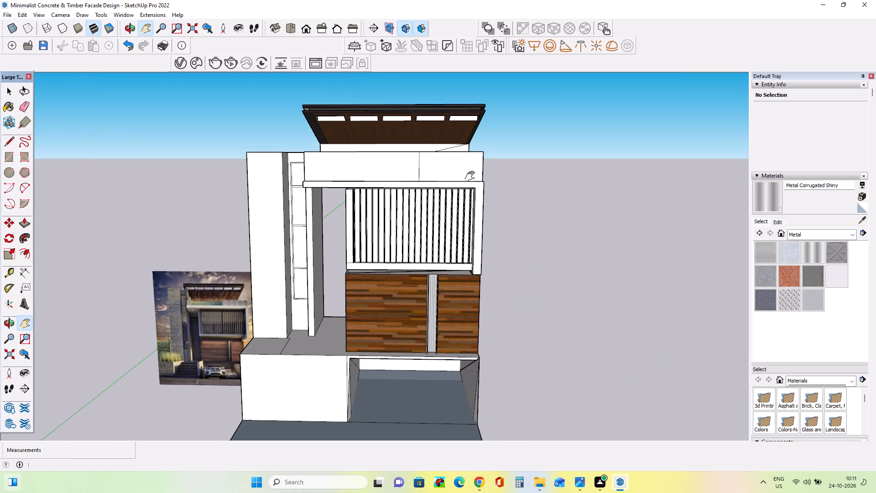
middle_drag(474, 183, 477, 190)
middle_drag(375, 260, 381, 265)
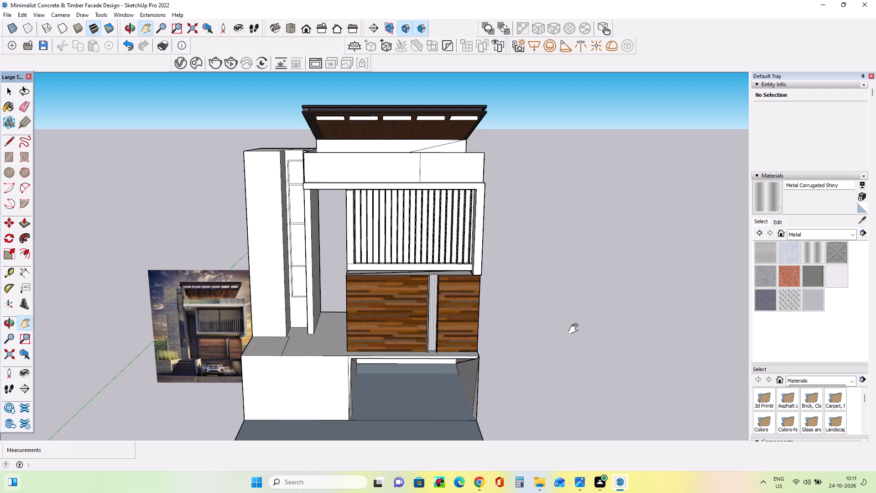
middle_drag(581, 353, 574, 343)
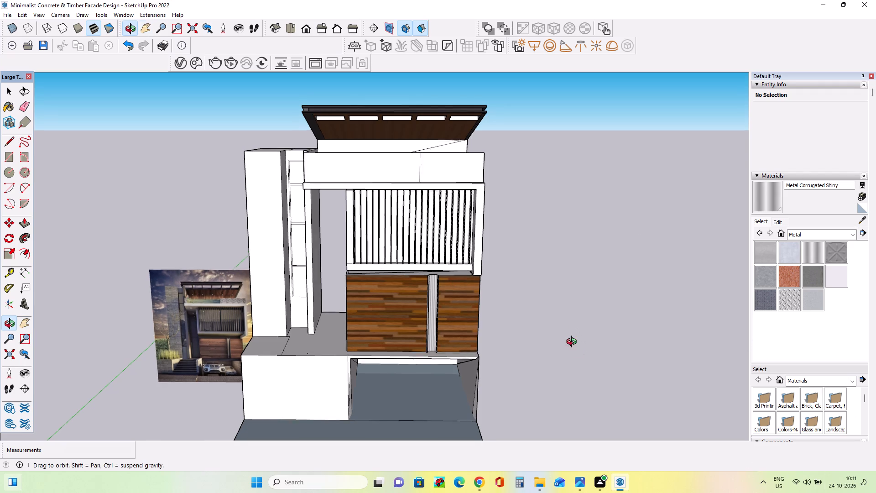
middle_drag(574, 343, 569, 310)
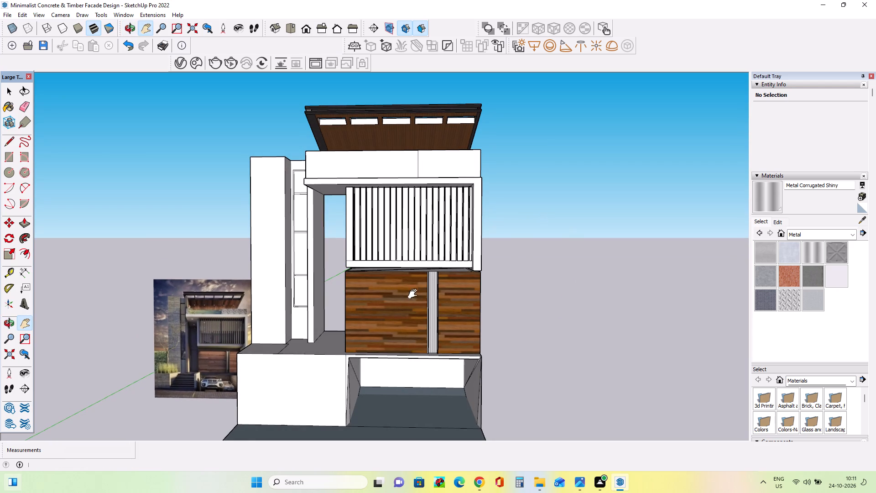
middle_drag(563, 312, 572, 328)
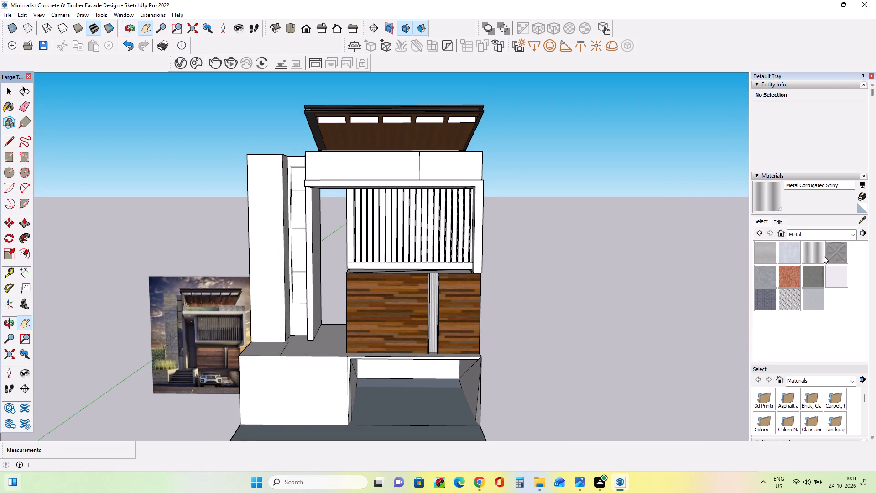
middle_drag(501, 207, 508, 226)
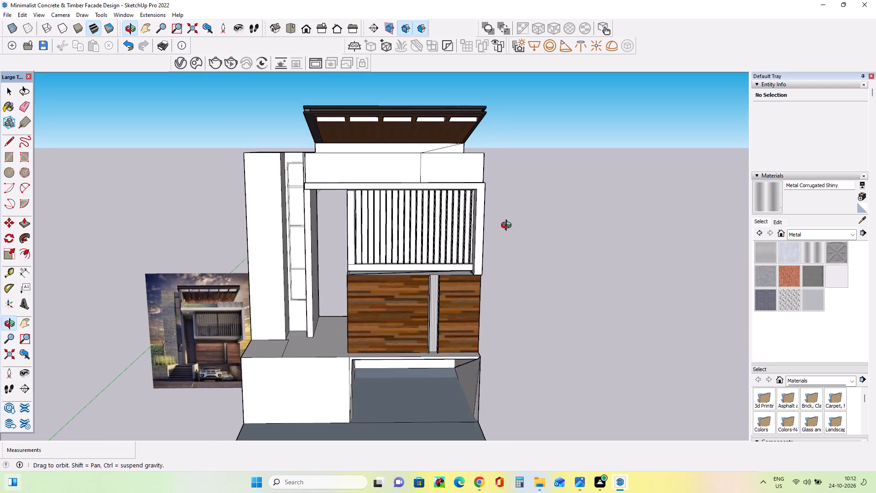
middle_drag(508, 226, 508, 234)
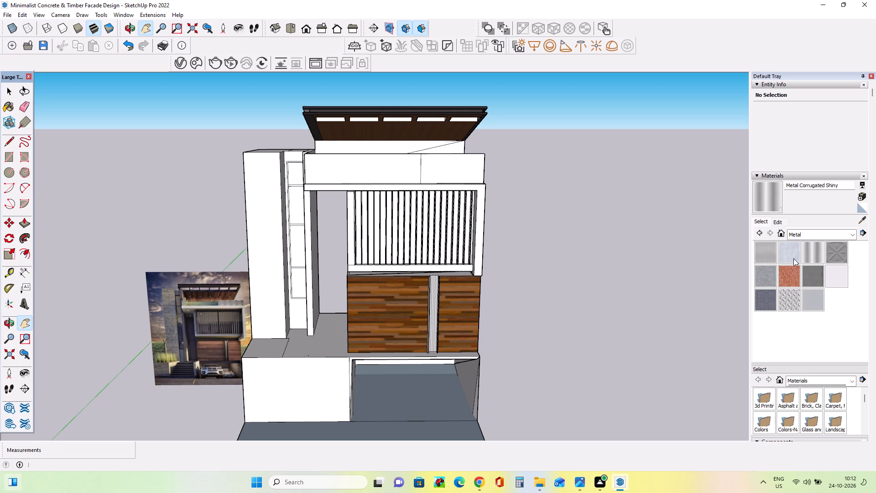
Paint the shorter parapet section above the slatted balcony with Metal Steel Textured White.
click(783, 304)
click(469, 168)
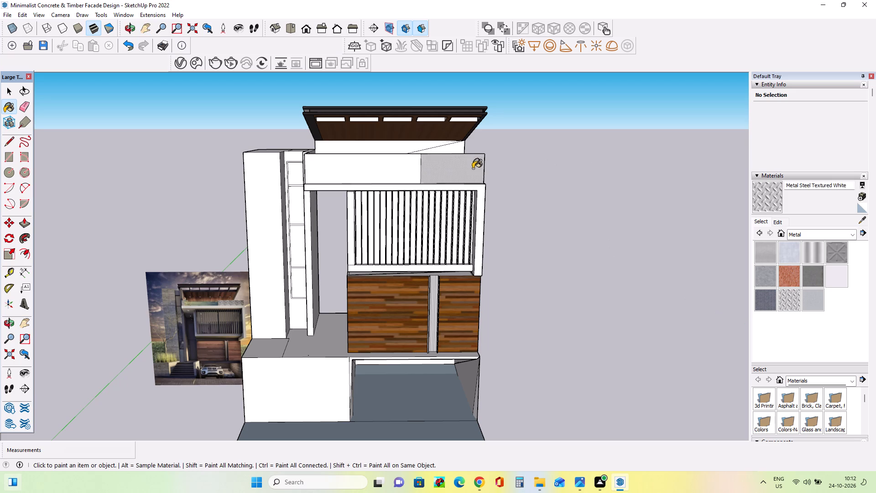
Examine the patterned parapet finish above the slatted balcony in the reference image.
middle_drag(586, 253, 589, 262)
scroll(219, 346, up, 4)
scroll(221, 293, up, 6)
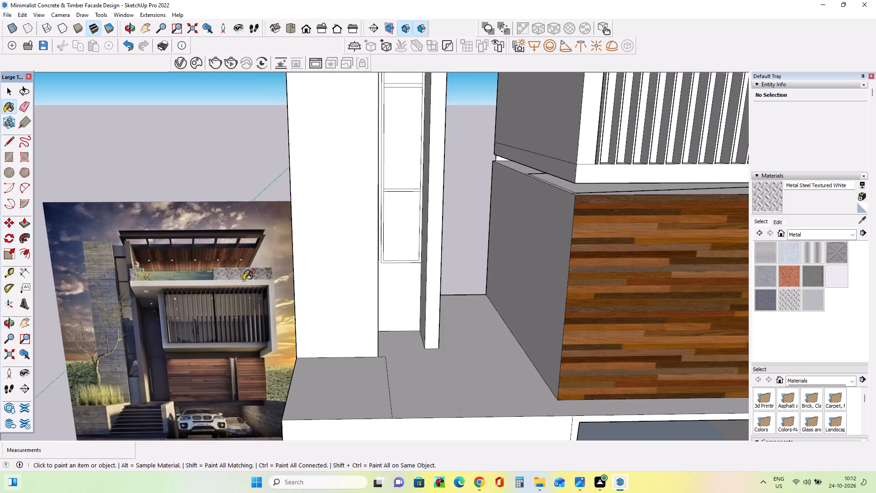
scroll(245, 280, up, 14)
scroll(246, 279, down, 1)
scroll(246, 279, up, 7)
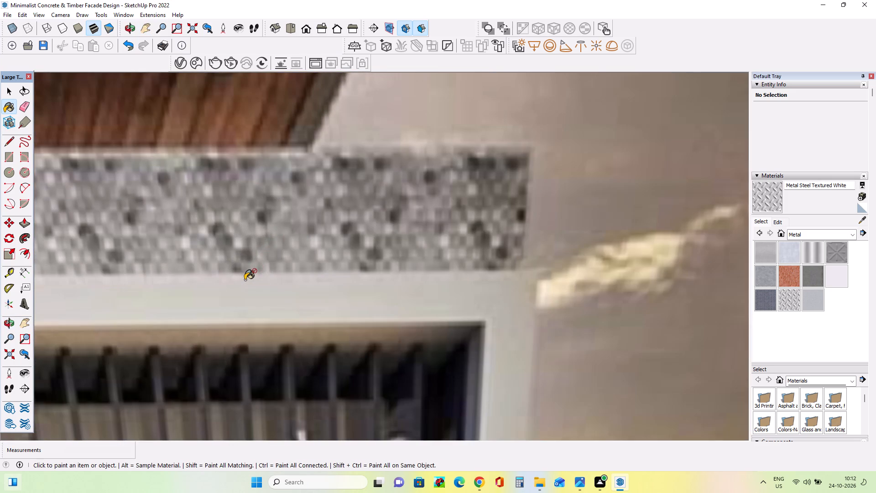
scroll(246, 279, down, 11)
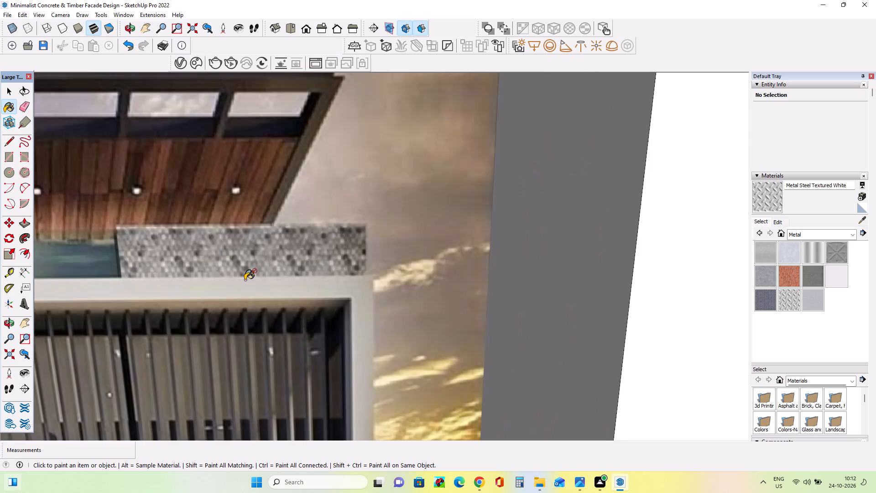
scroll(246, 279, down, 5)
scroll(246, 279, up, 1)
scroll(246, 279, down, 5)
scroll(246, 279, up, 1)
scroll(246, 279, down, 11)
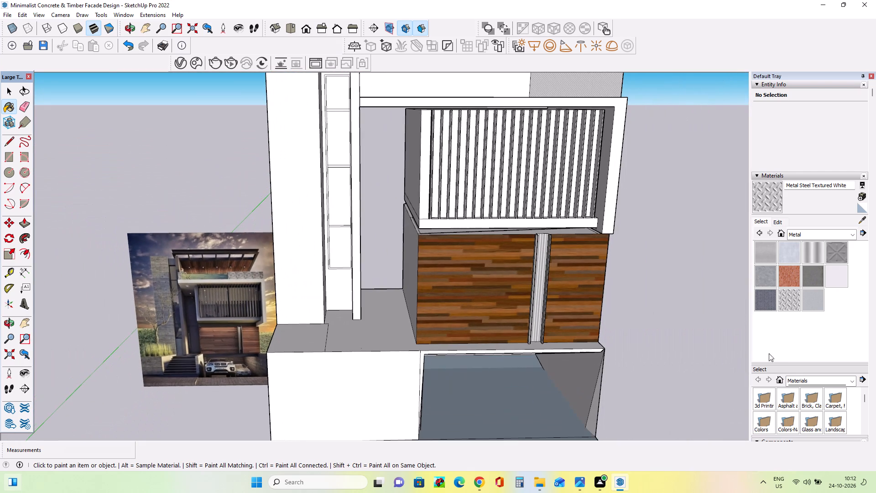
Inspect the textured steel finish on the model's parapet section up close and within the whole facade.
scroll(408, 301, down, 4)
scroll(560, 149, up, 4)
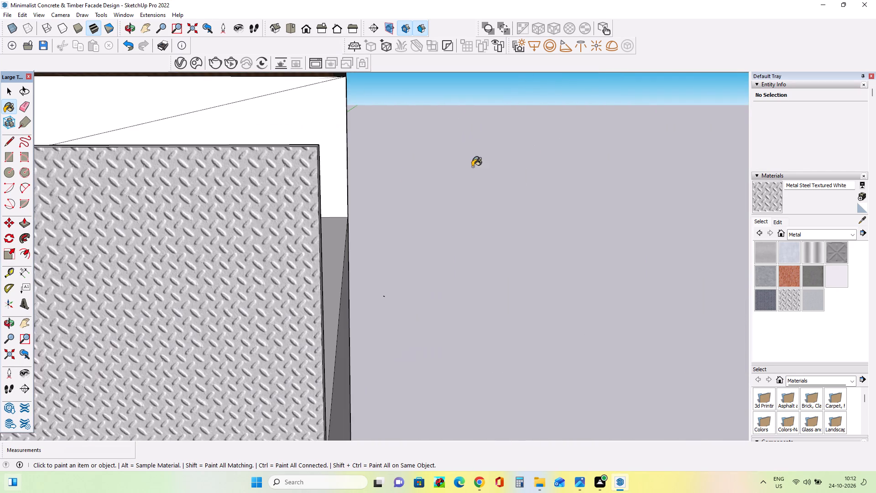
scroll(472, 211, down, 3)
scroll(434, 210, up, 7)
scroll(402, 235, down, 1)
scroll(401, 235, up, 3)
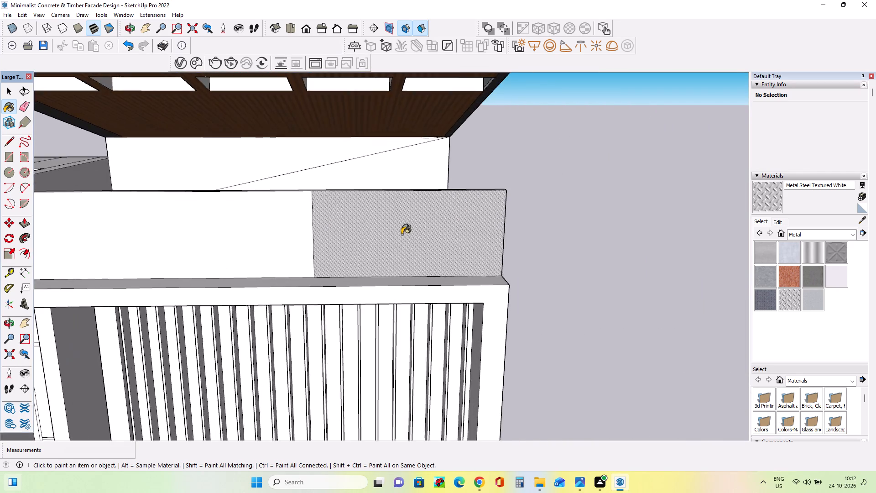
scroll(401, 234, down, 1)
scroll(401, 234, up, 12)
scroll(409, 236, down, 1)
scroll(409, 236, up, 3)
scroll(409, 236, down, 3)
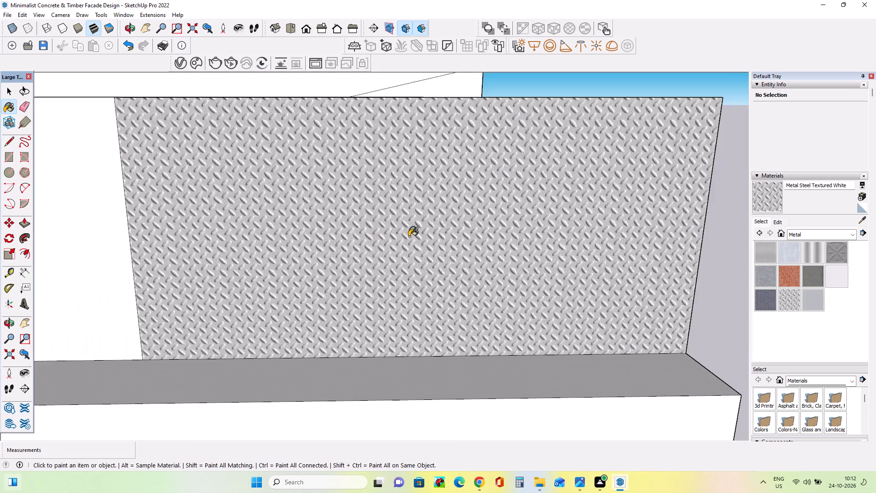
scroll(409, 236, down, 20)
scroll(409, 236, down, 7)
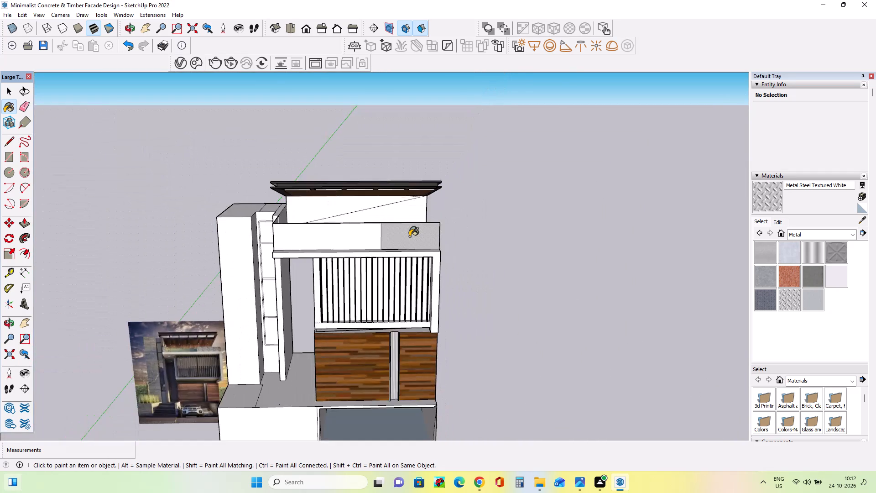
scroll(409, 236, down, 3)
scroll(405, 306, up, 7)
middle_drag(386, 302, 386, 283)
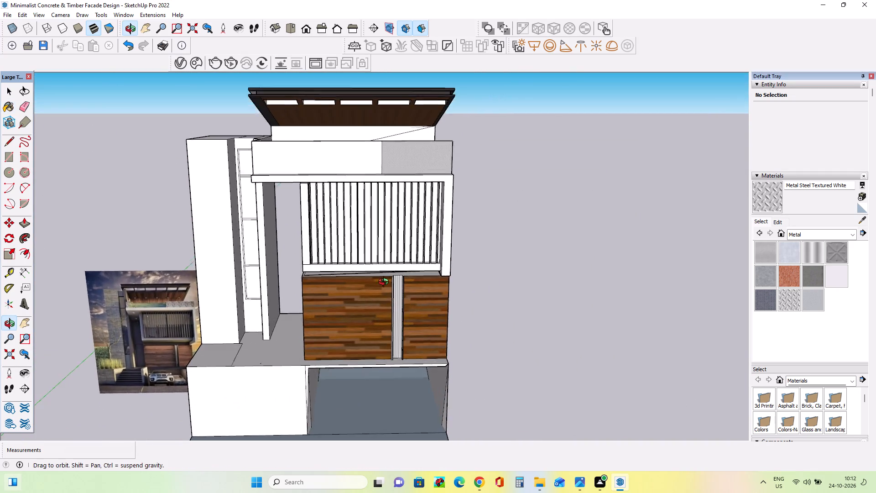
Browse the brick and cladding, asphalt and concrete, and in-model materials for a patterned parapet finish.
middle_drag(386, 283, 388, 255)
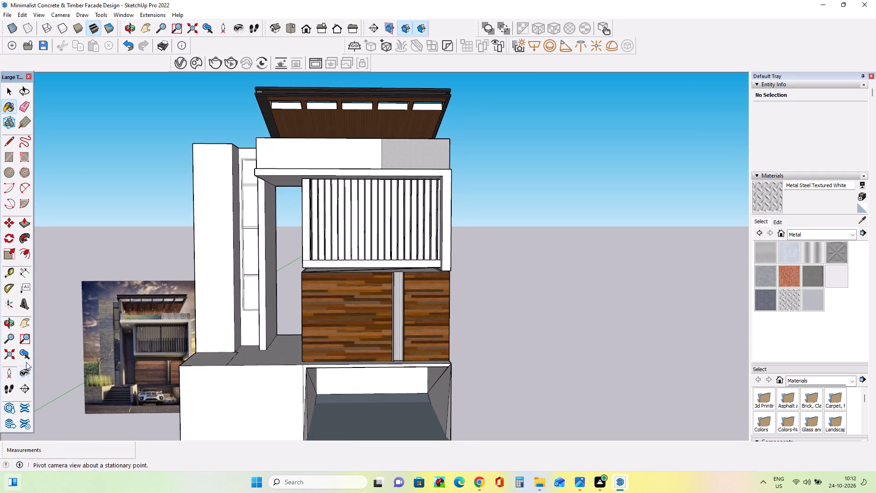
click(25, 324)
drag(278, 350, 292, 338)
scroll(296, 338, down, 1)
middle_drag(297, 338, 296, 321)
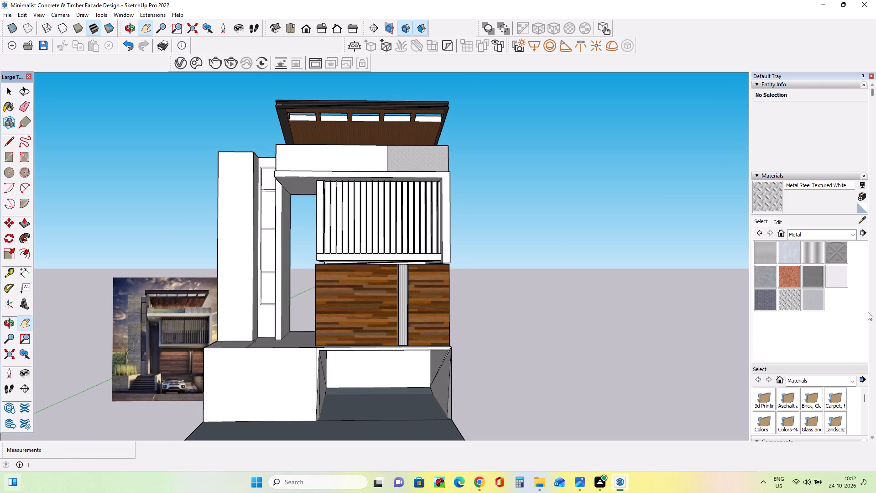
click(834, 237)
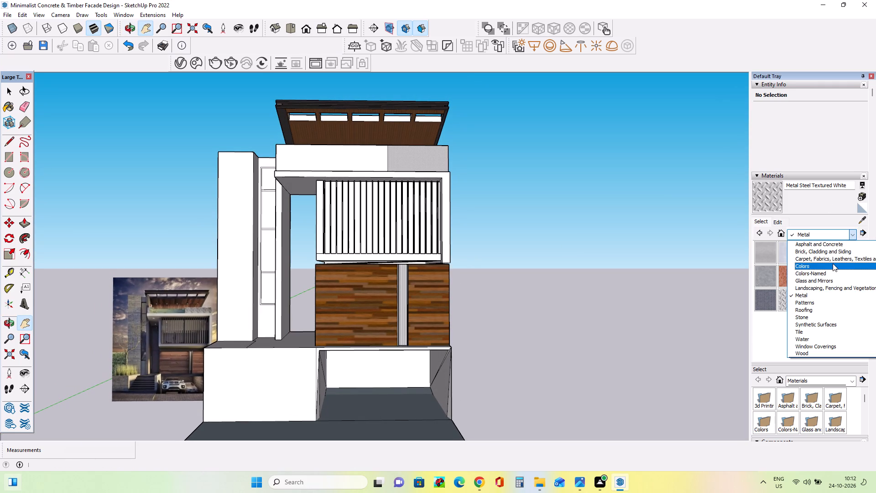
click(833, 251)
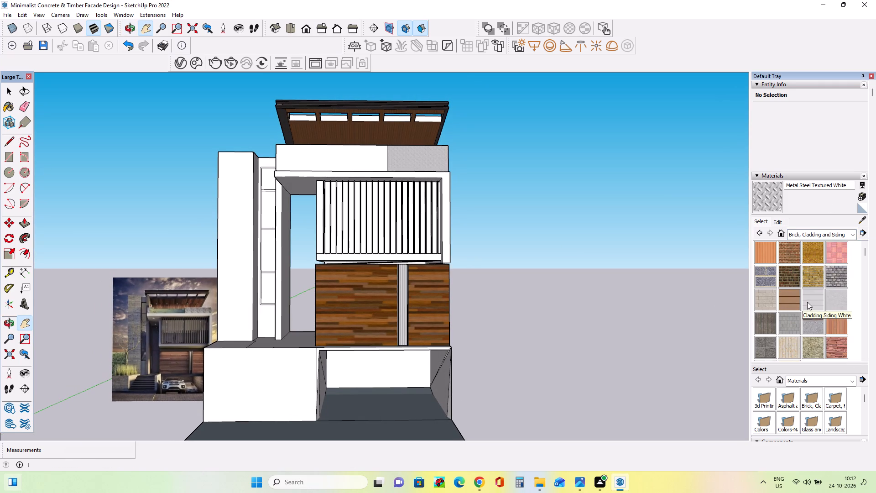
scroll(807, 299, down, 1)
scroll(807, 302, up, 1)
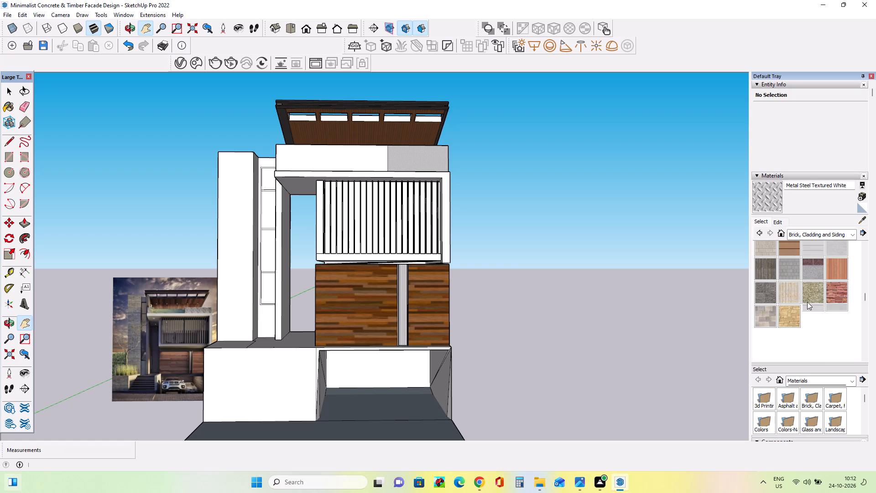
scroll(807, 302, up, 5)
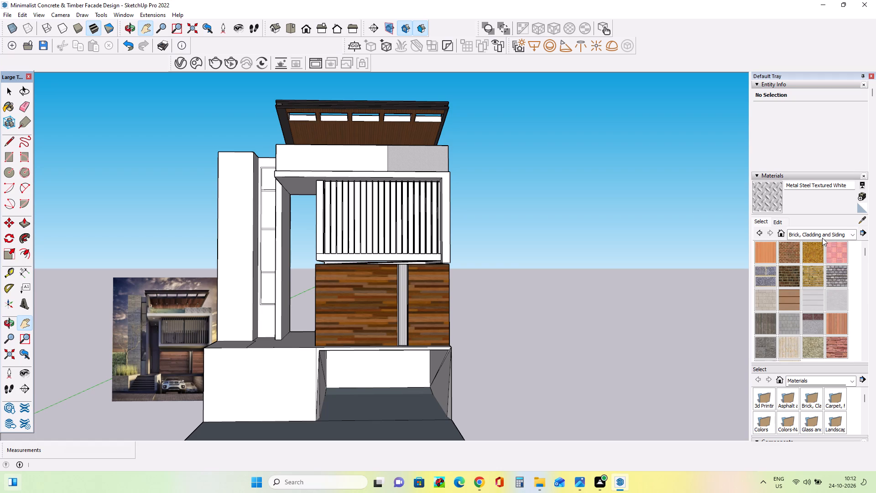
click(822, 238)
click(824, 241)
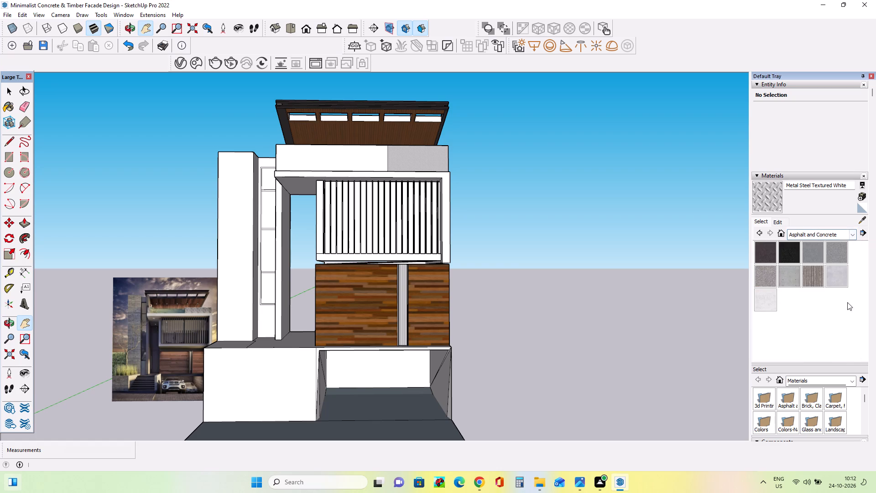
click(817, 235)
scroll(824, 281, up, 10)
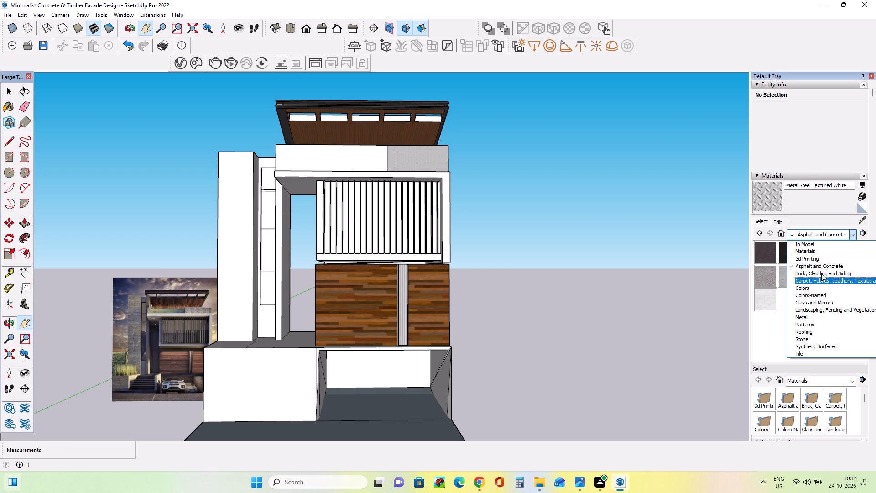
click(818, 244)
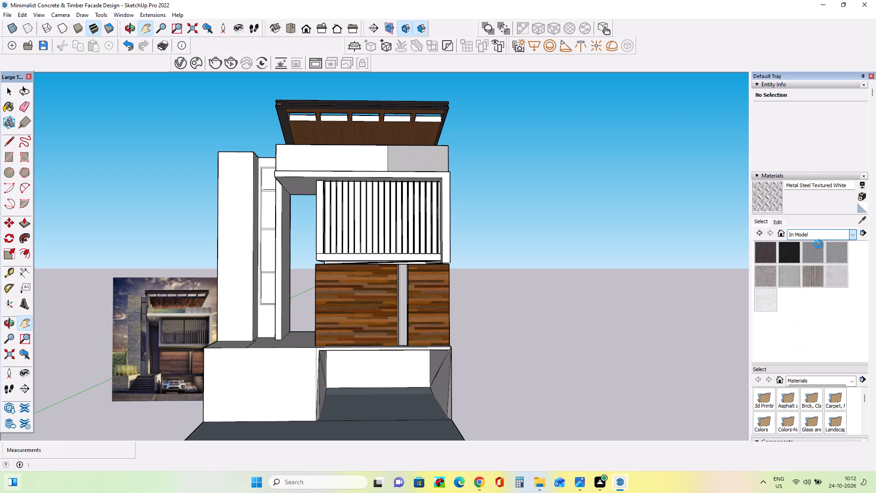
scroll(820, 311, down, 3)
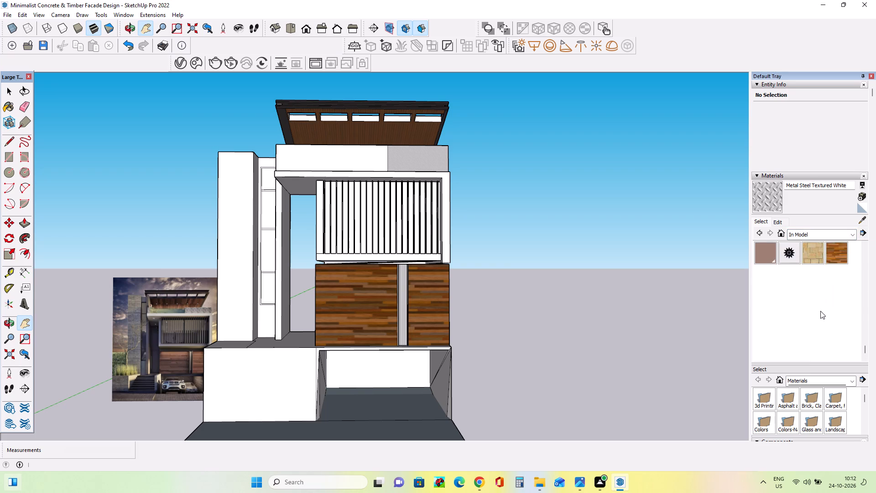
scroll(820, 311, up, 6)
click(812, 236)
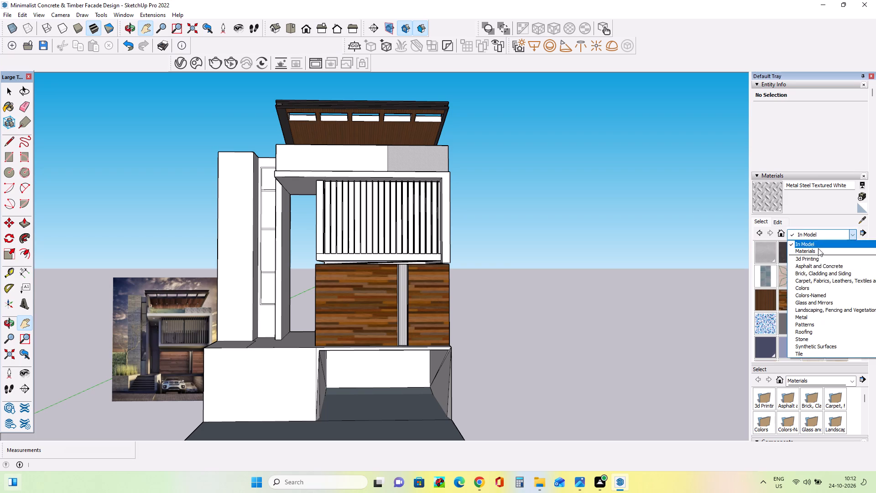
click(829, 265)
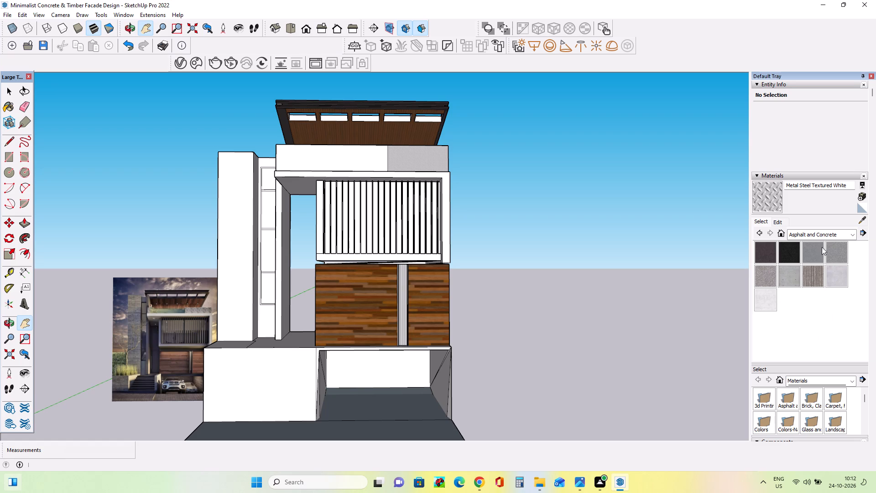
Repaint the shorter parapet section above the slatted balcony with Wallpaper Dog Bone from the Carpet, Fabrics, Leathers, Textiles collection.
click(822, 234)
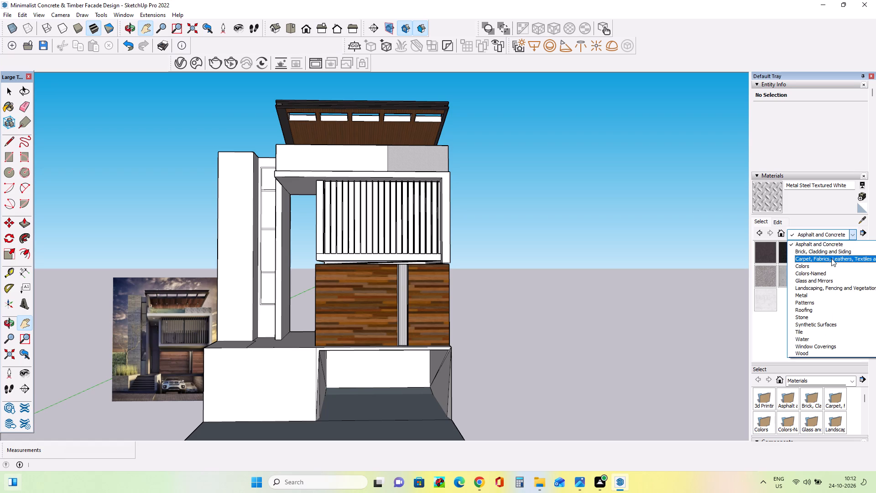
click(831, 260)
scroll(801, 293, down, 3)
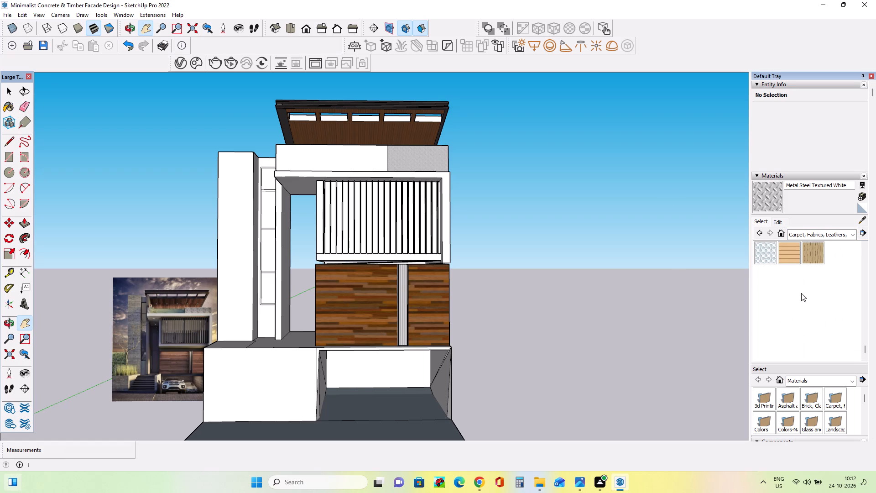
click(766, 254)
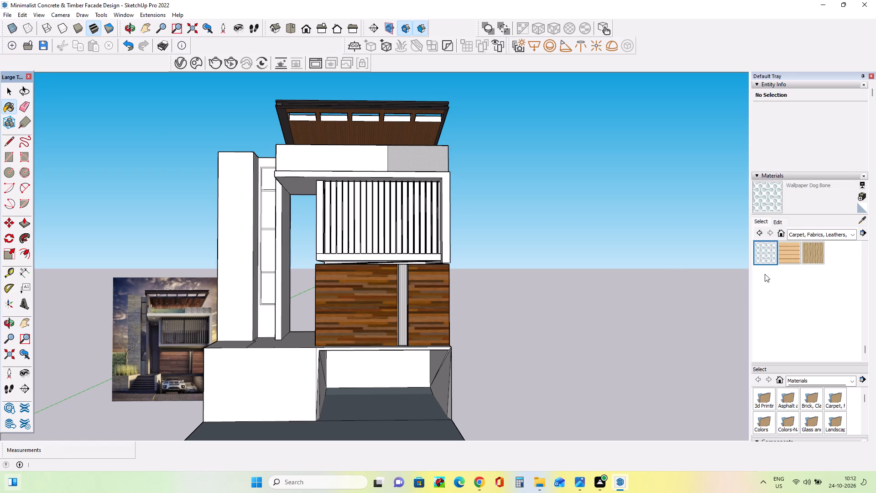
scroll(837, 301, up, 2)
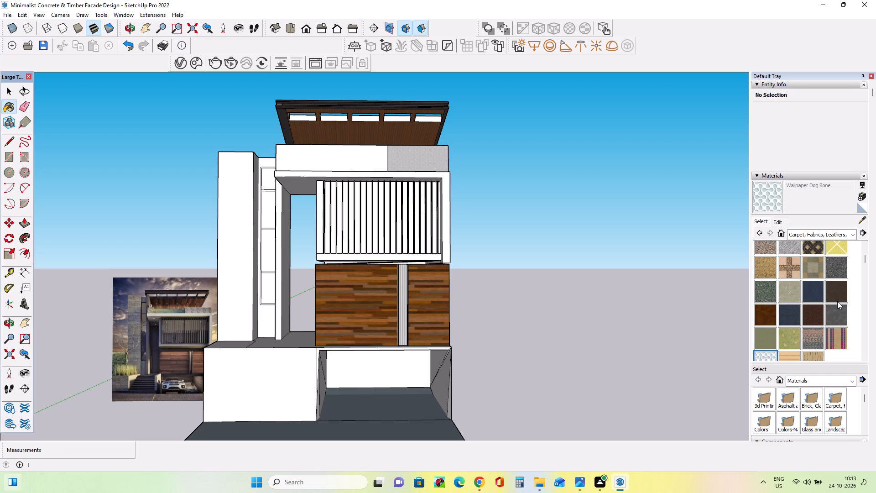
scroll(837, 301, down, 1)
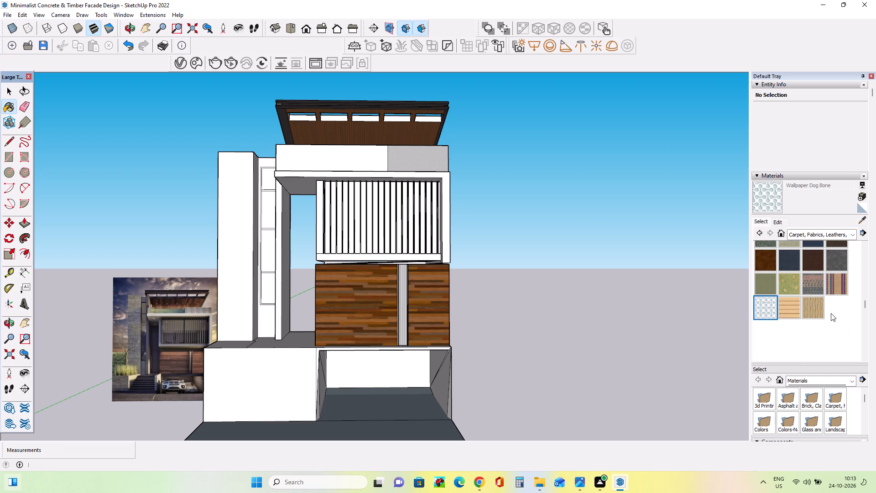
scroll(831, 313, up, 1)
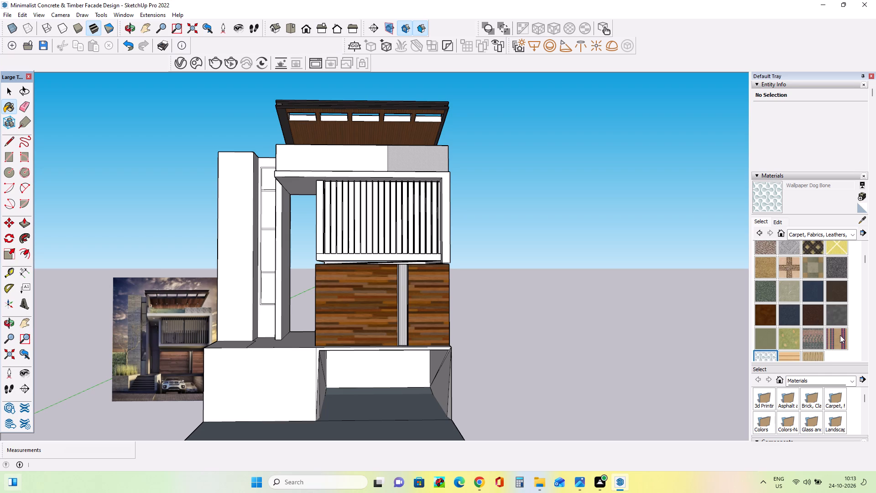
click(424, 159)
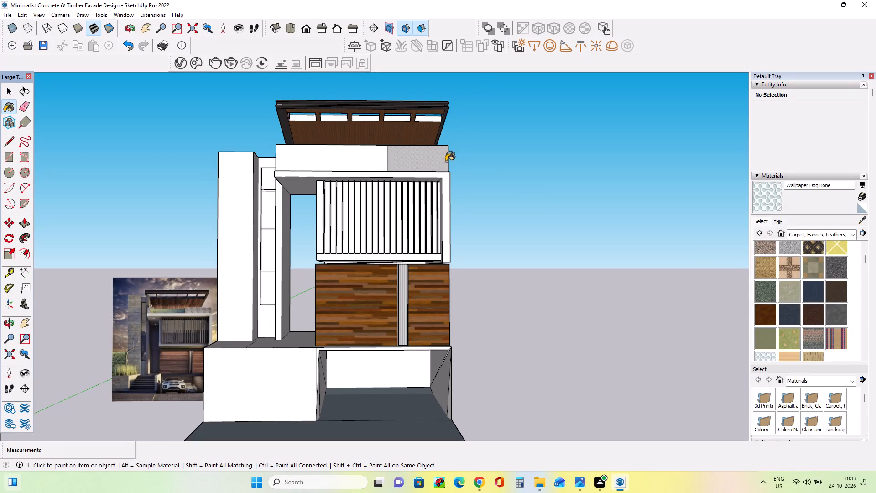
scroll(433, 157, up, 2)
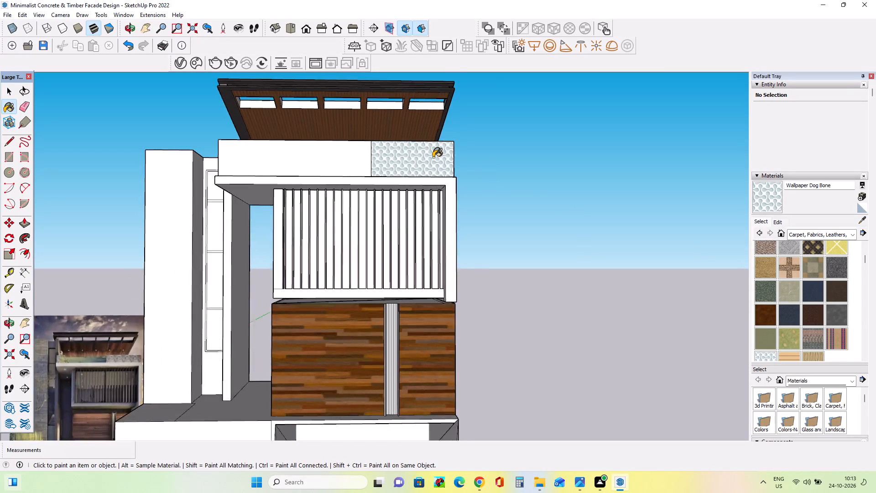
scroll(433, 157, up, 8)
scroll(437, 157, down, 12)
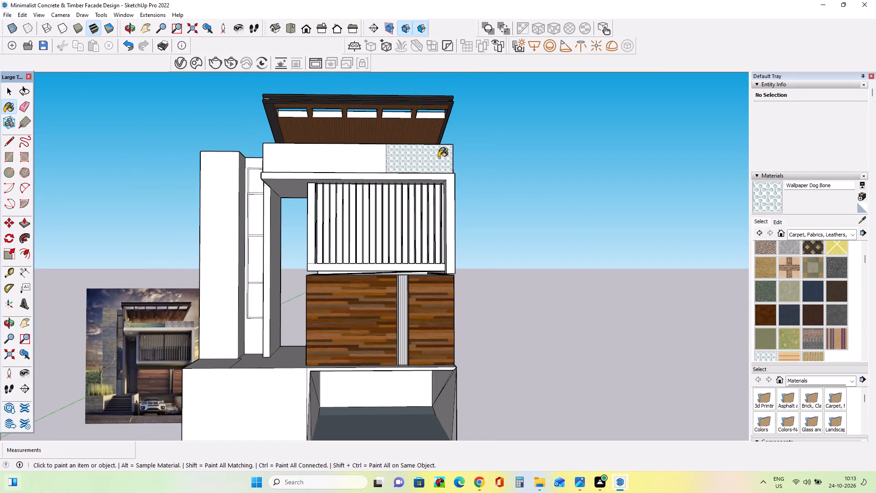
scroll(811, 307, down, 2)
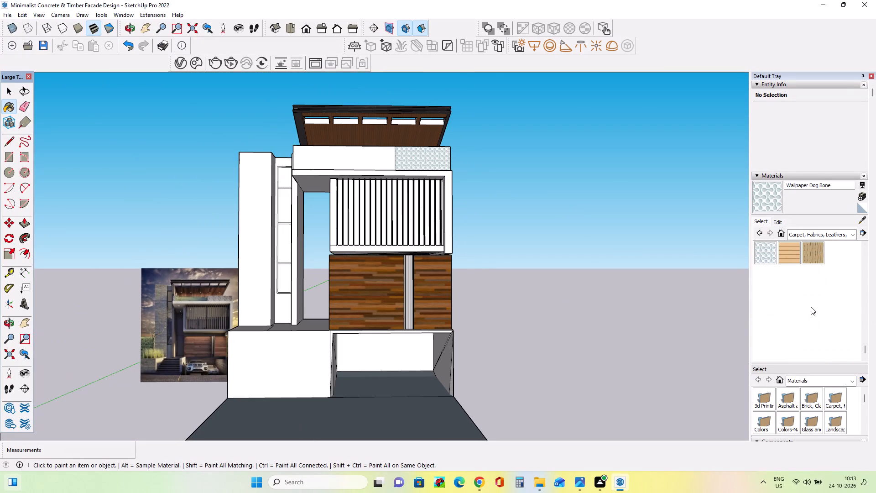
Browse the synthetic surfaces, stone, patterns, named colors and carpet and fabrics materials for an alternative parapet finish.
scroll(809, 306, up, 6)
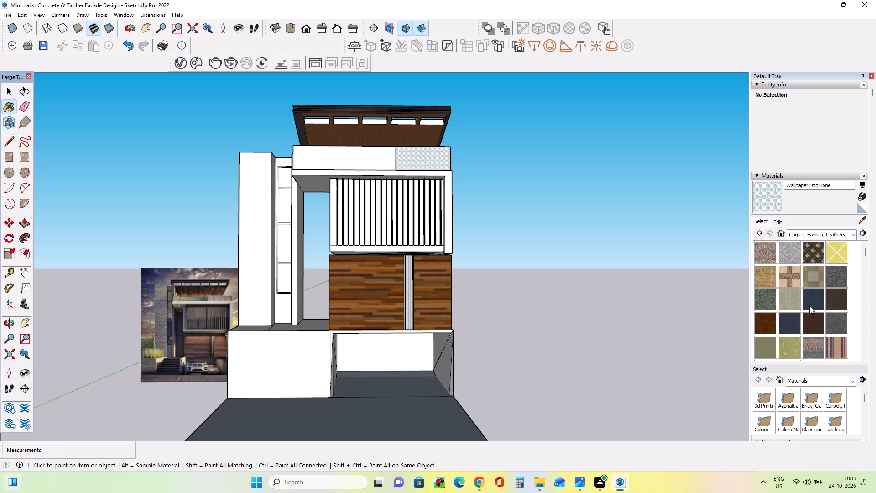
scroll(809, 306, up, 1)
click(811, 231)
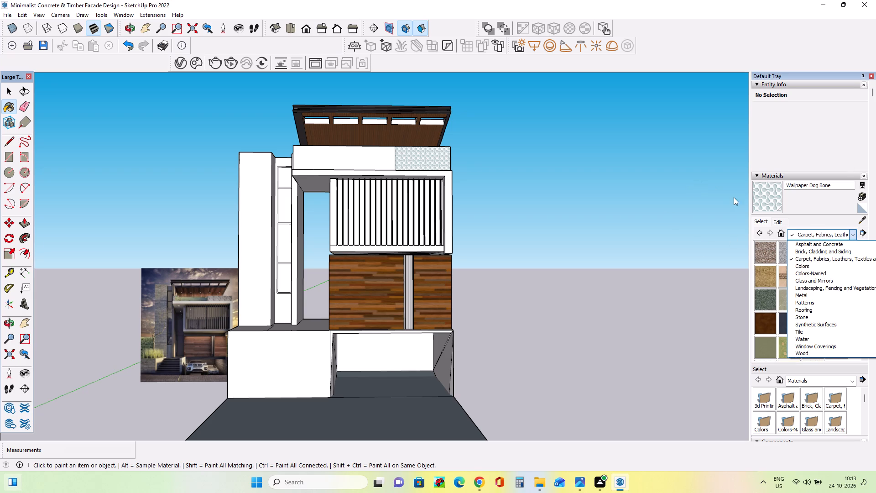
click(821, 324)
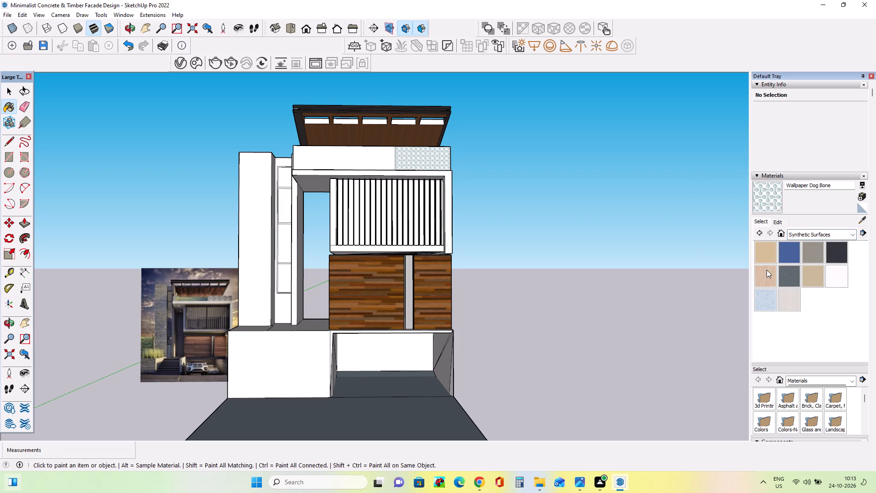
click(811, 234)
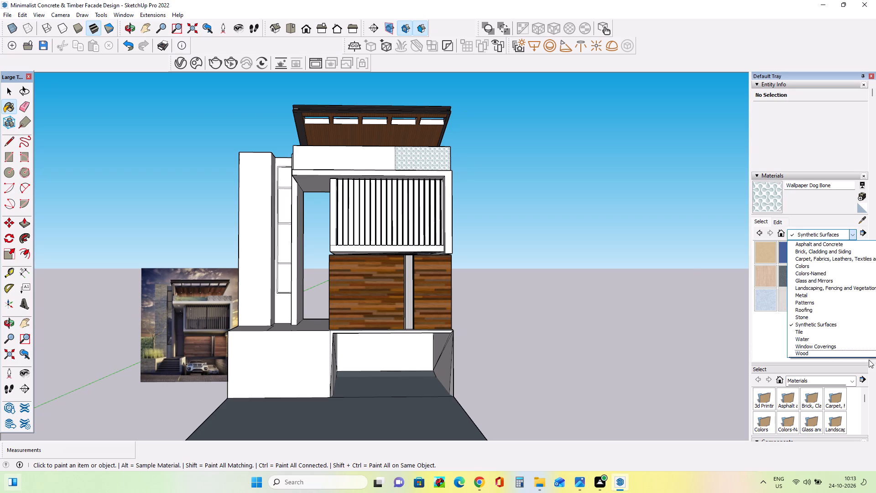
click(821, 316)
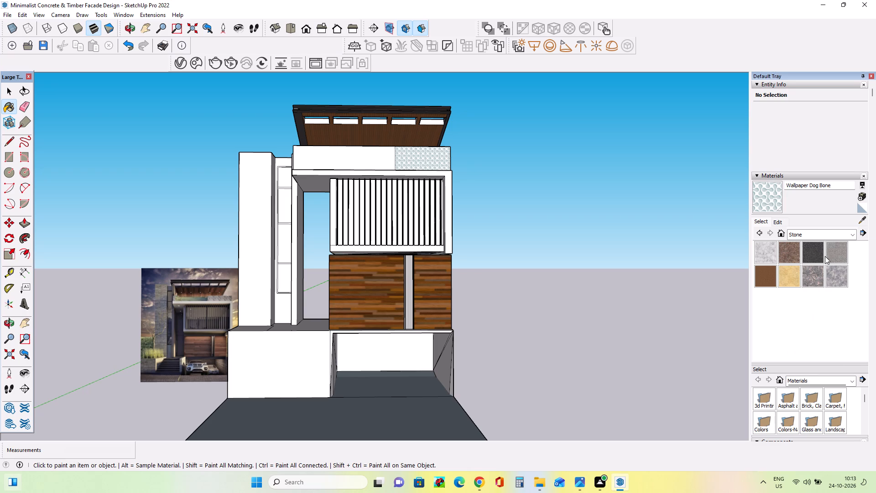
click(808, 232)
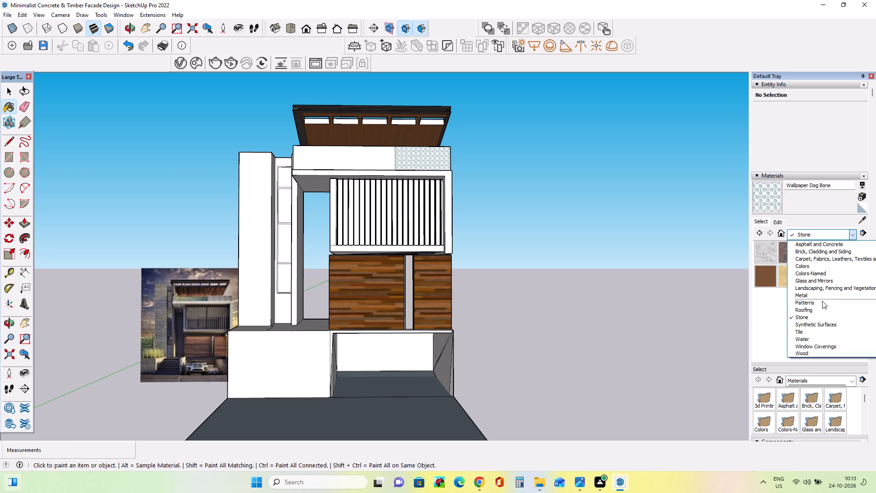
click(821, 299)
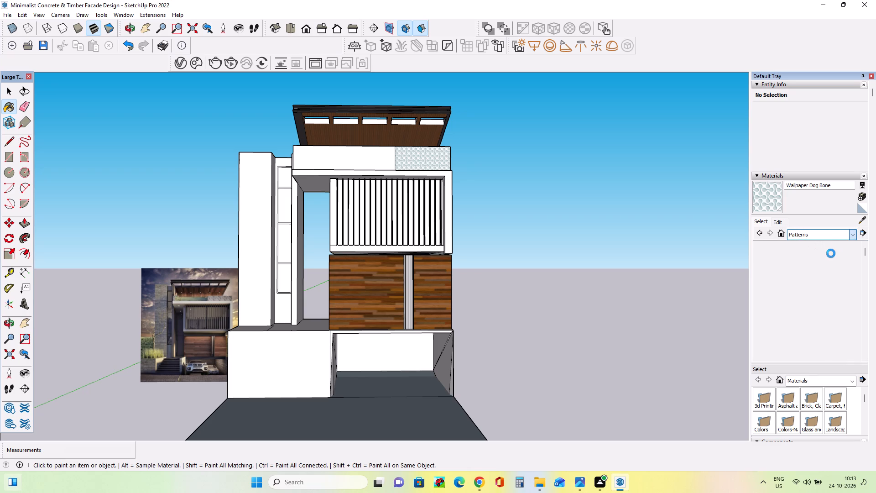
scroll(815, 308, down, 7)
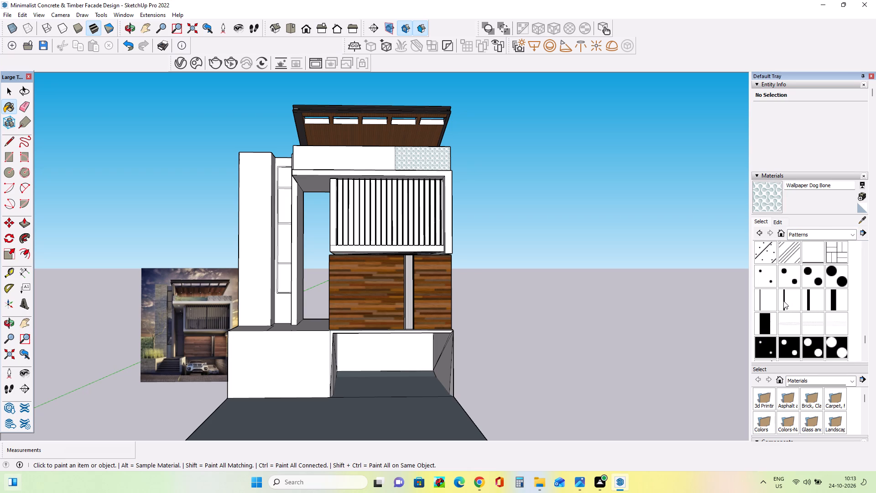
scroll(784, 300, down, 3)
scroll(803, 283, up, 6)
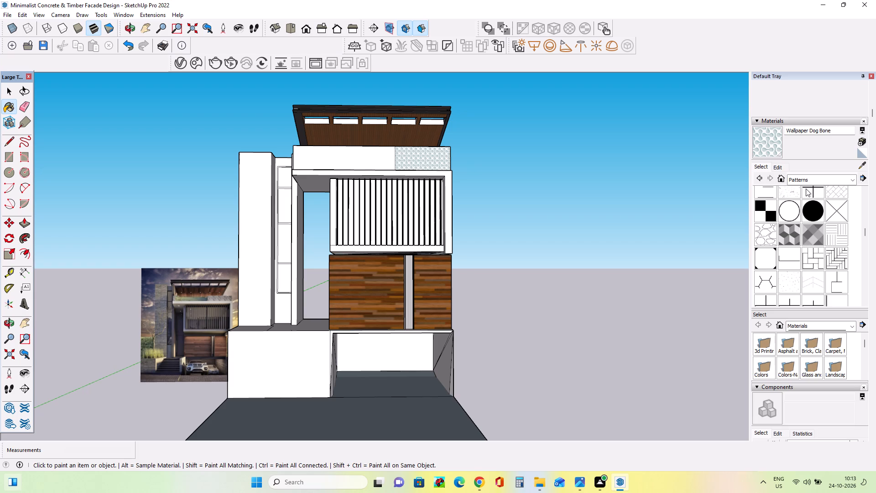
scroll(819, 256, up, 3)
click(819, 182)
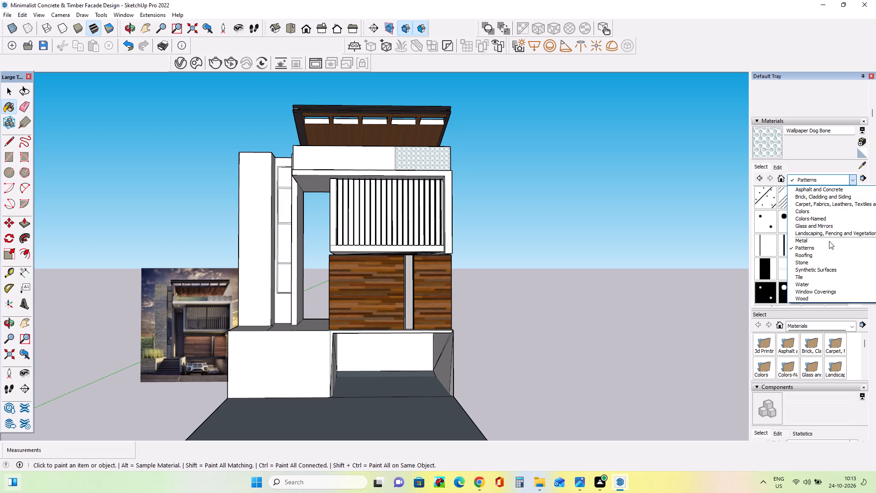
click(821, 217)
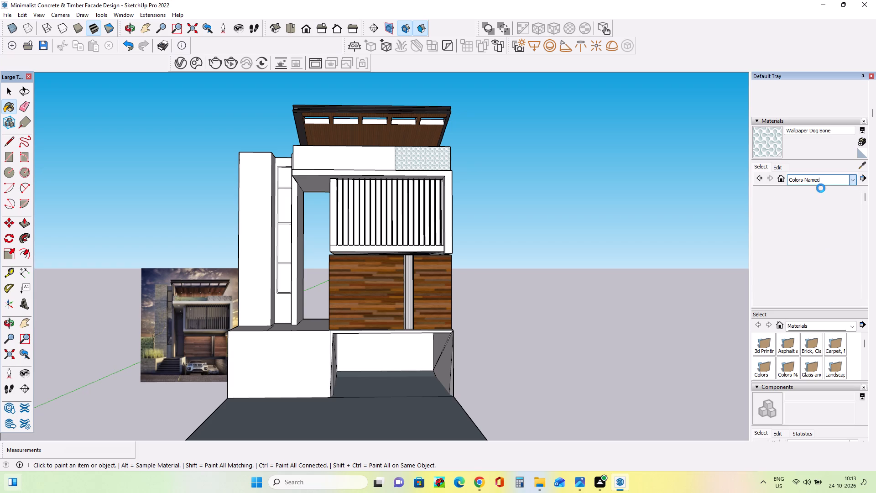
click(831, 181)
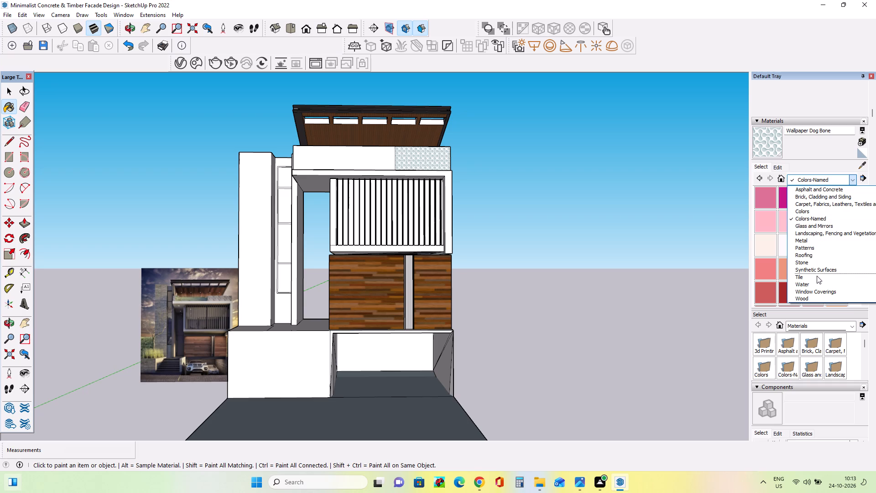
click(814, 202)
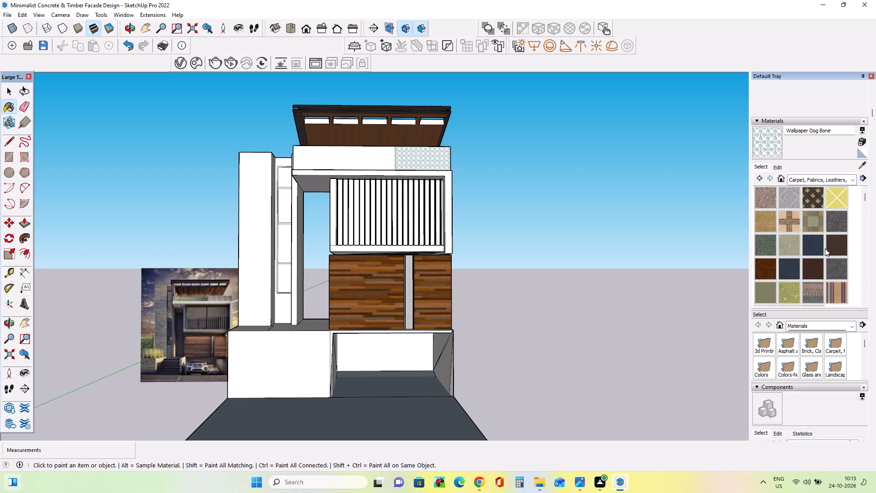
scroll(824, 263, down, 3)
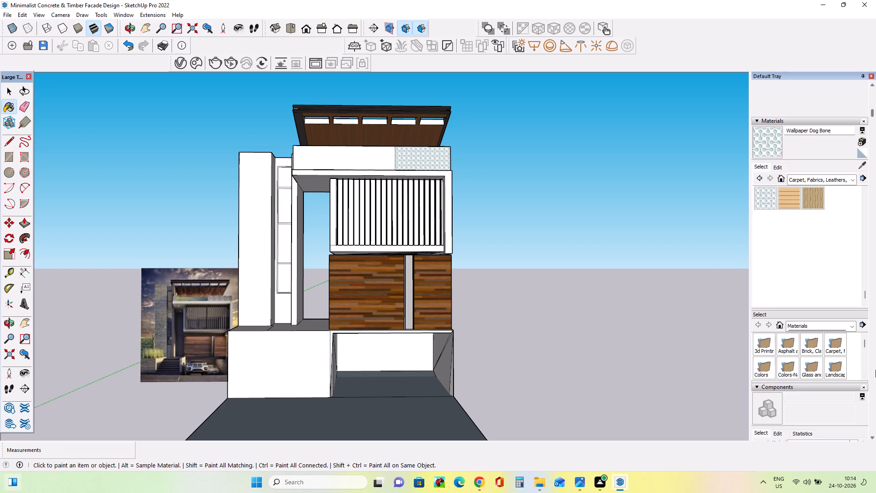
Browse the window coverings, stone and roofing materials for a parapet finish, previewing Roofing Slate Dark, Roofing Shingles Multi and Roofing Shingles Variable.
click(822, 181)
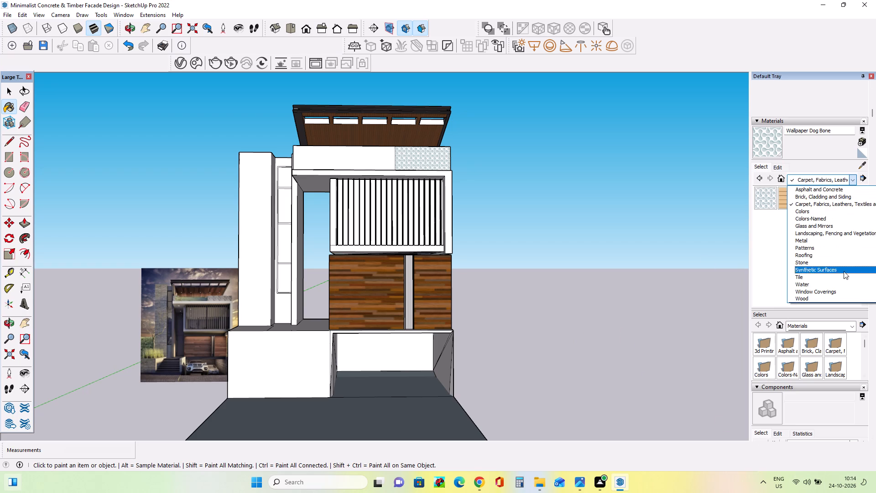
click(839, 289)
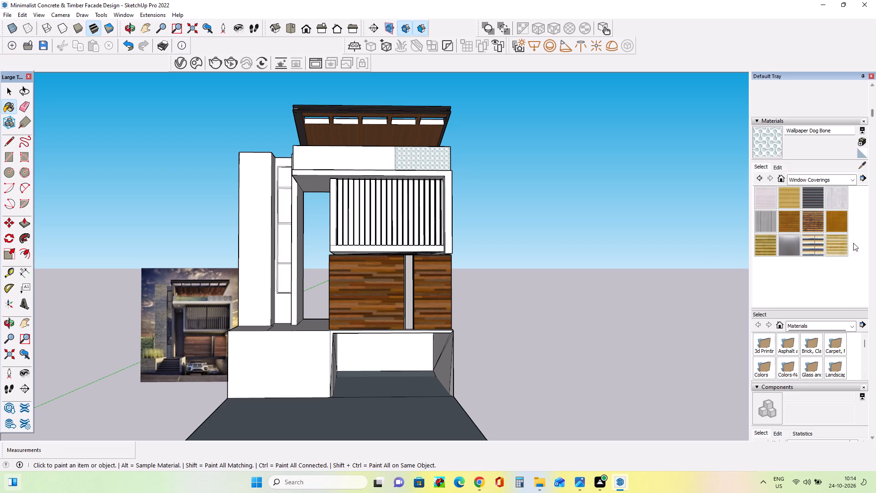
click(848, 182)
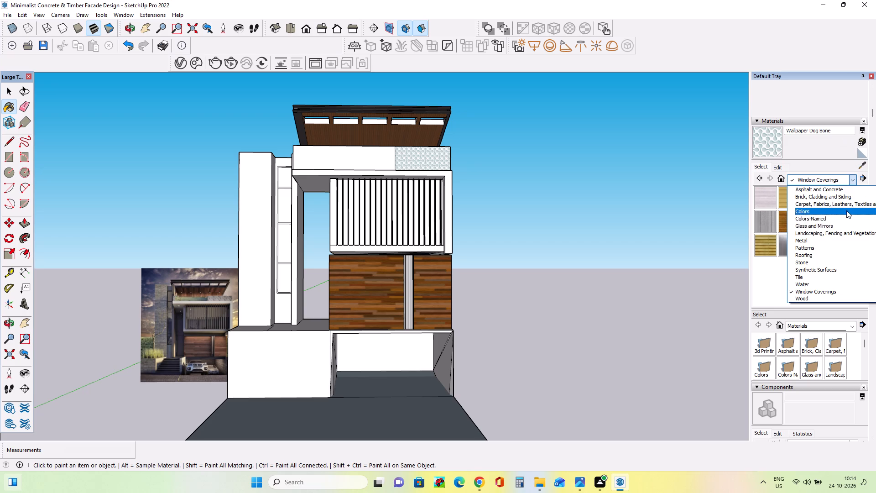
click(830, 262)
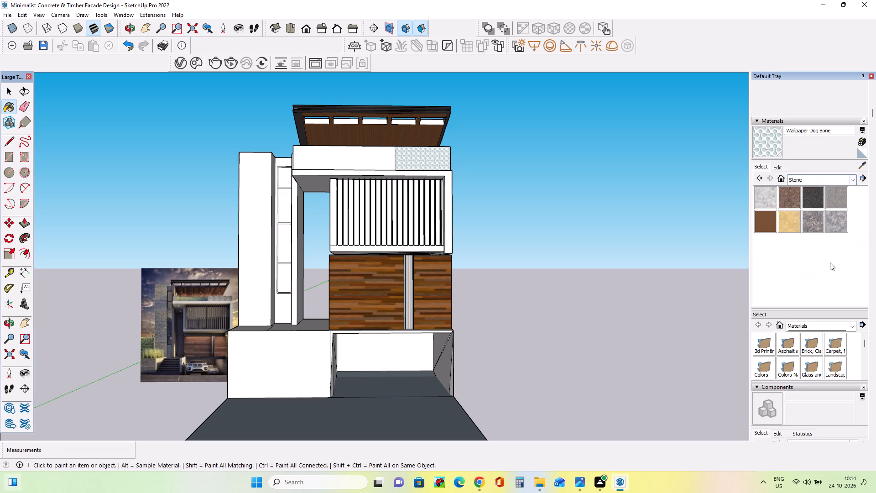
click(832, 178)
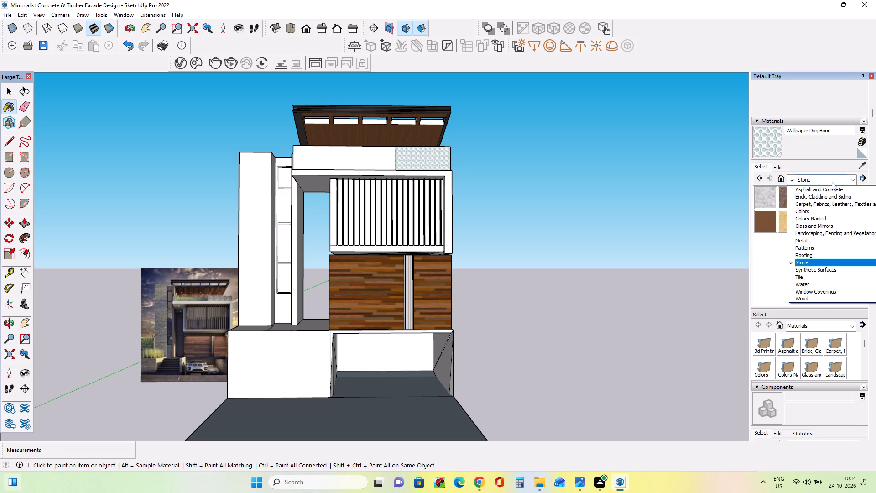
click(826, 294)
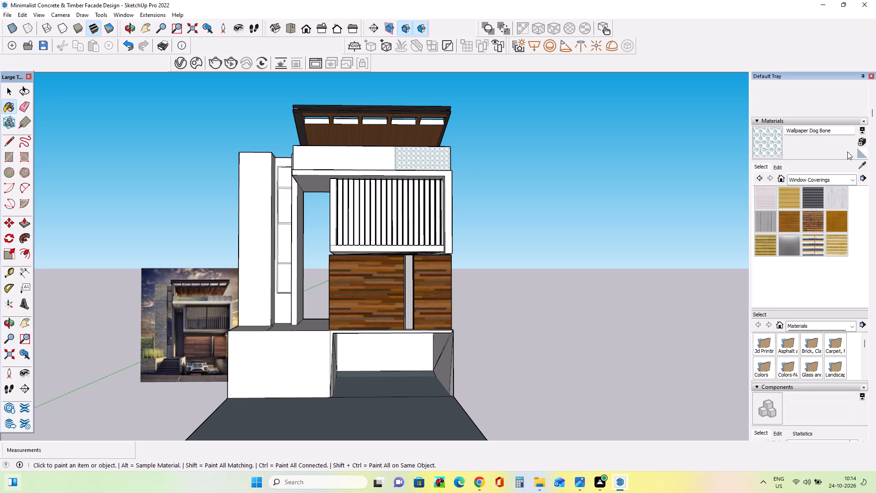
click(806, 178)
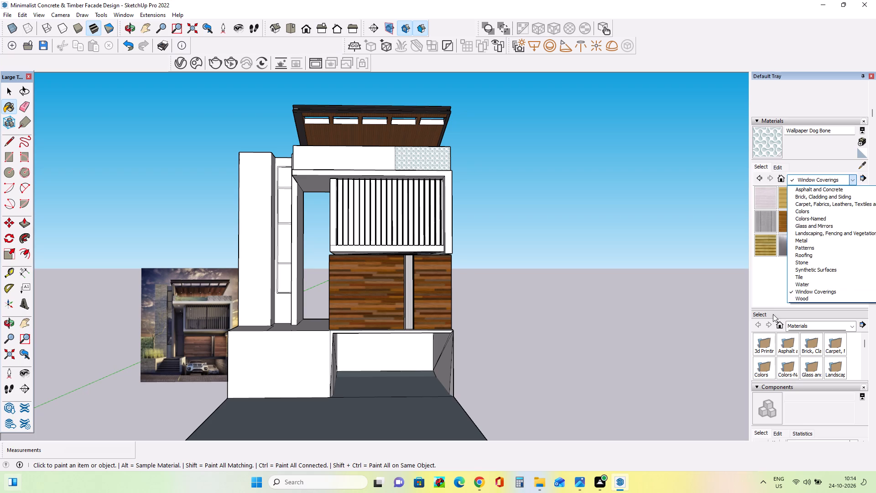
click(816, 252)
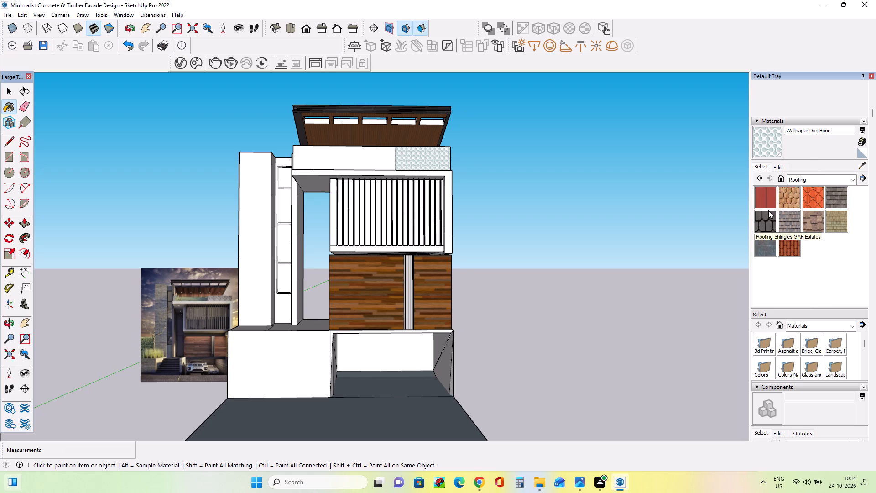
scroll(853, 215, up, 2)
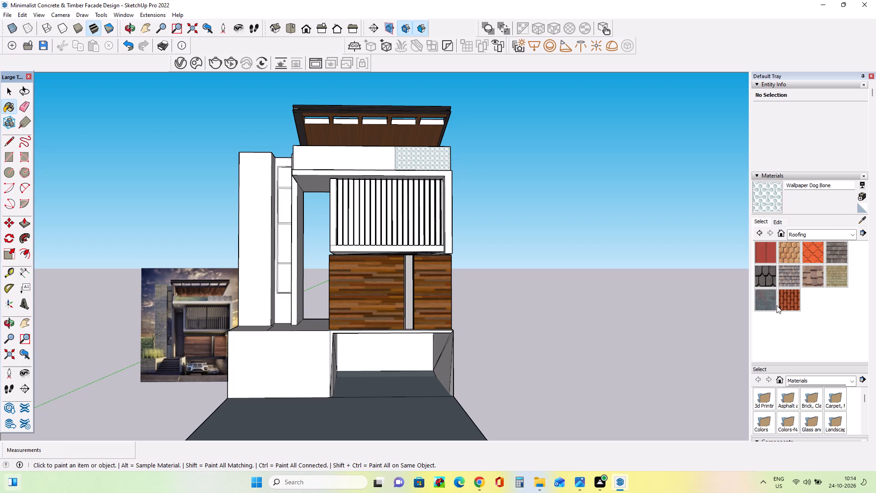
click(758, 310)
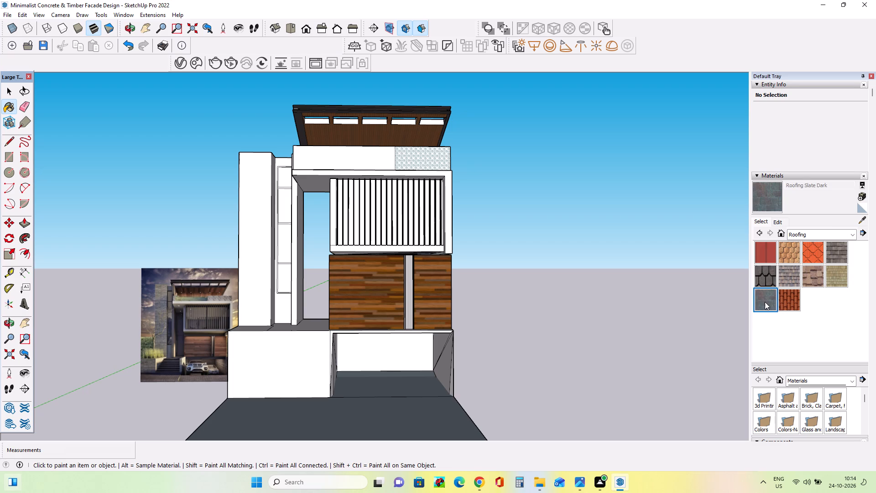
click(765, 277)
click(784, 279)
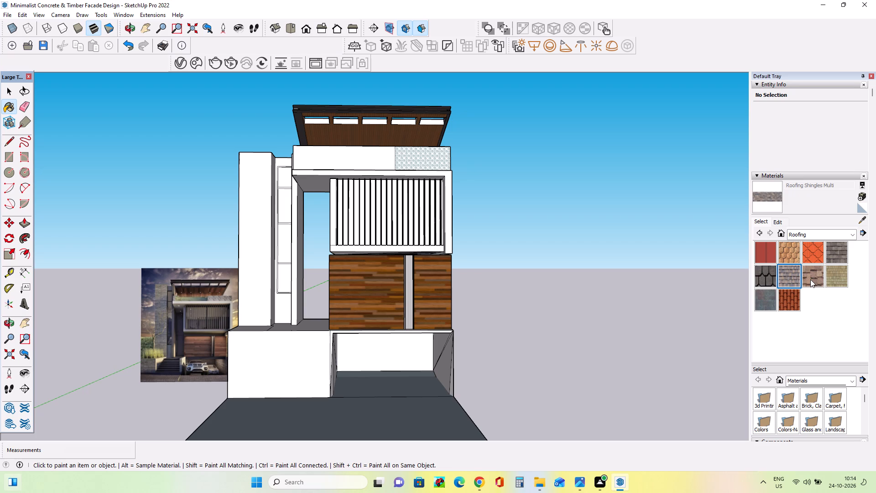
click(810, 279)
Repaint the patterned parapet section above the slatted balcony with Tile Hexagon White from the Tile collection.
click(823, 234)
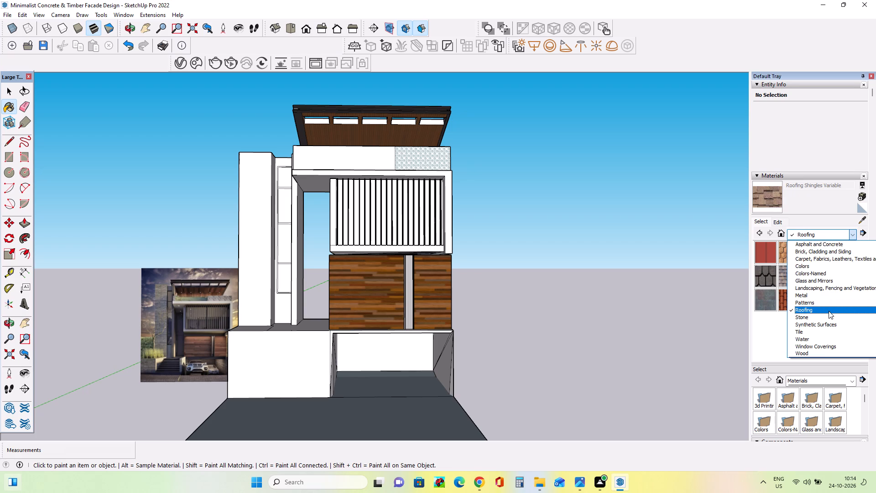
click(824, 330)
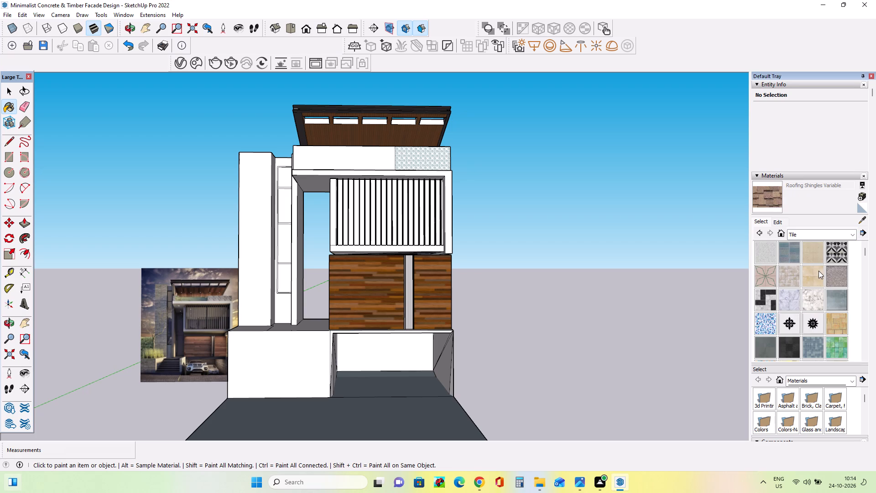
scroll(819, 271, down, 2)
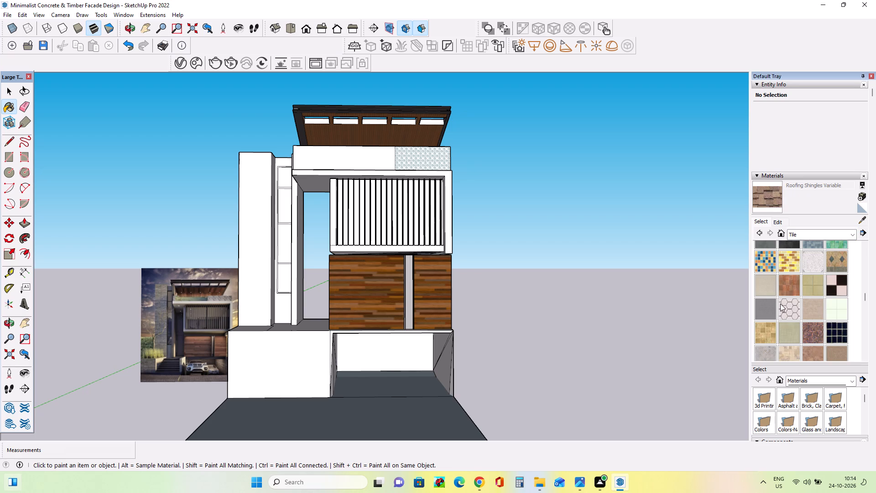
click(786, 308)
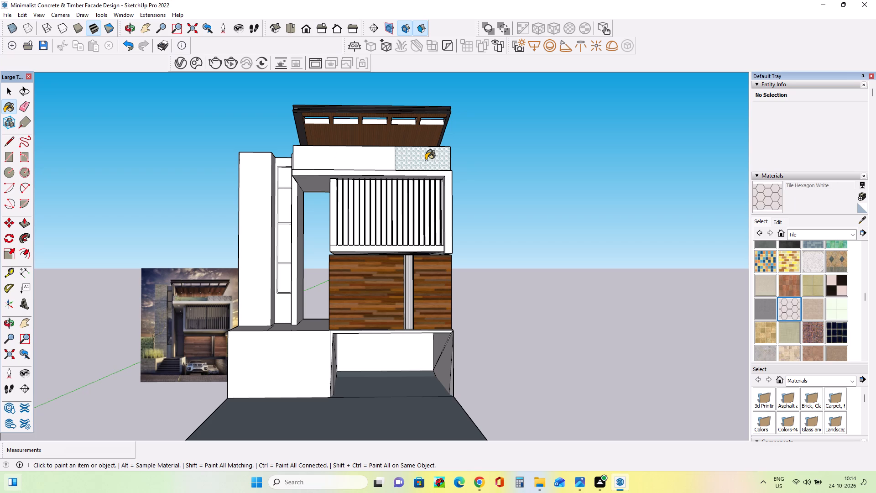
scroll(426, 160, up, 12)
scroll(427, 167, down, 1)
scroll(427, 167, up, 6)
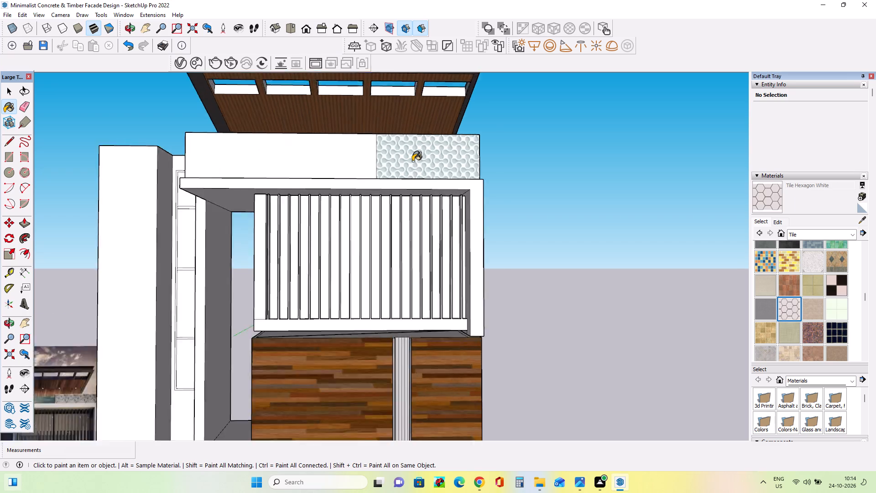
scroll(412, 161, up, 6)
click(413, 162)
Inspect the hexagon tile finish on the parapet section up close and within the whole facade beside the reference image.
middle_drag(492, 196, 503, 212)
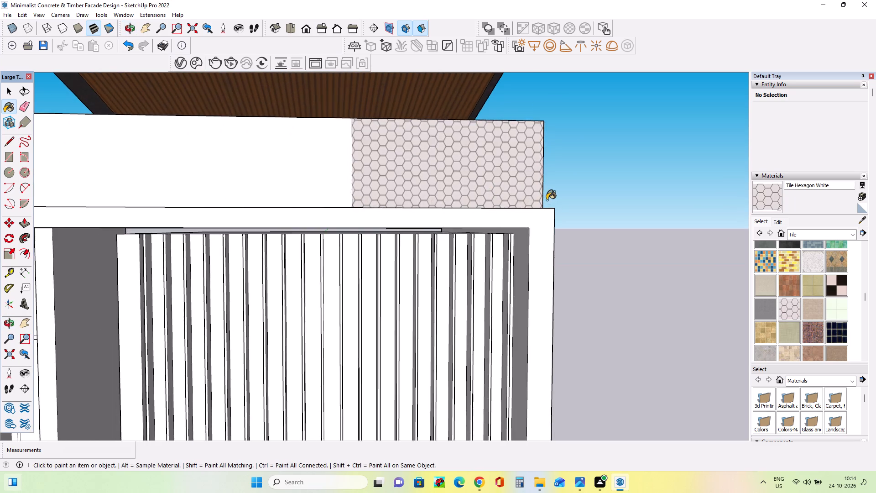
scroll(547, 200, down, 7)
middle_drag(545, 215, 547, 241)
scroll(518, 208, up, 2)
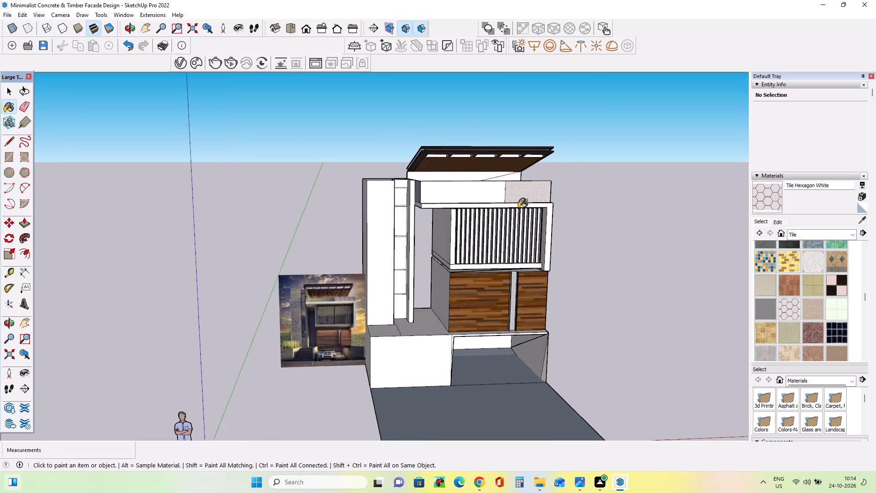
scroll(518, 208, up, 16)
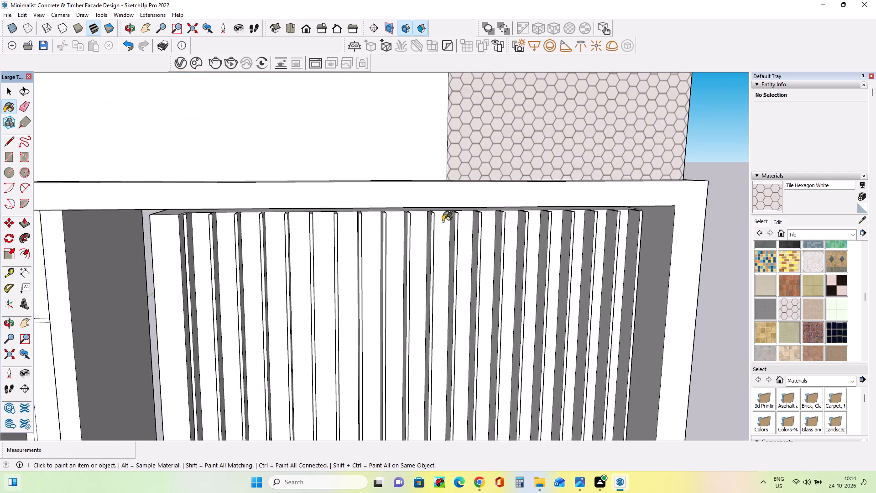
scroll(416, 231, down, 15)
middle_drag(418, 231, 441, 243)
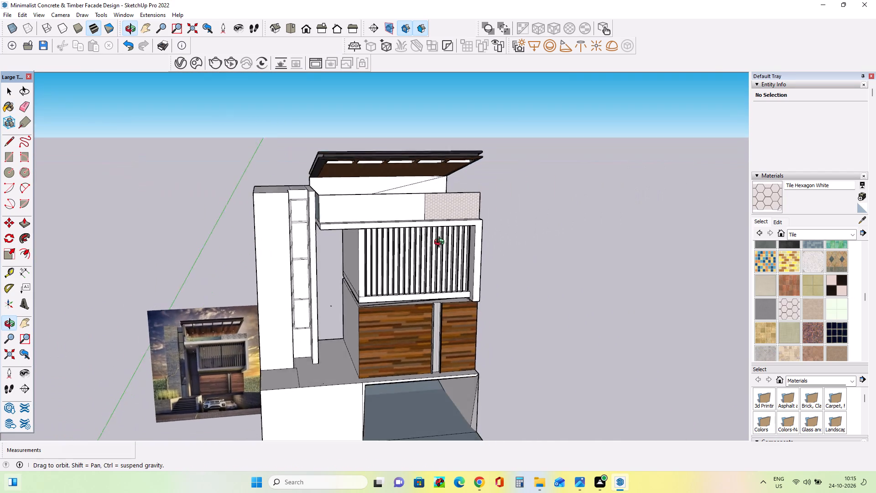
middle_drag(441, 243, 416, 226)
scroll(422, 238, up, 1)
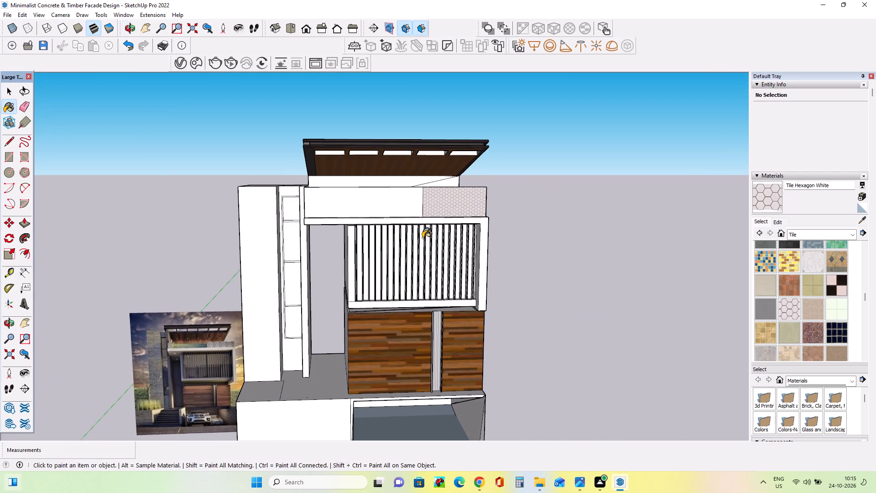
Paint the plain parapet section beside the hexagon-tiled one with Translucent Glass Gray from the Glass and Mirrors collection.
click(811, 232)
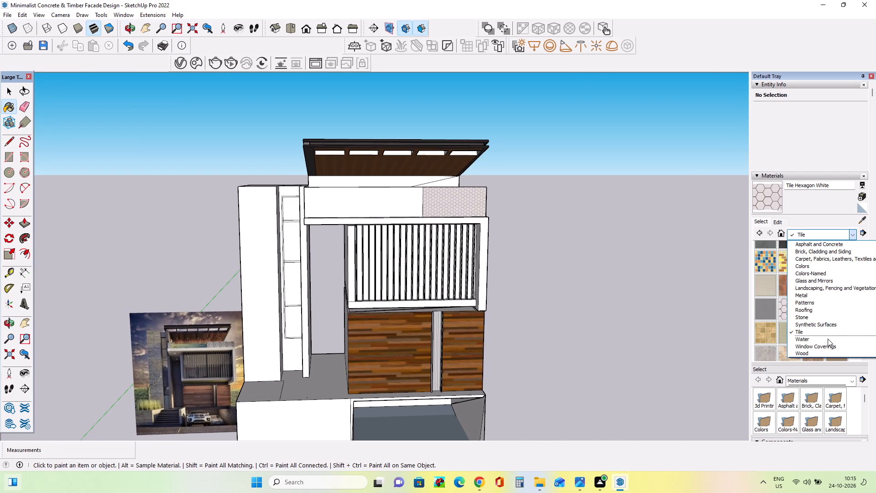
click(829, 283)
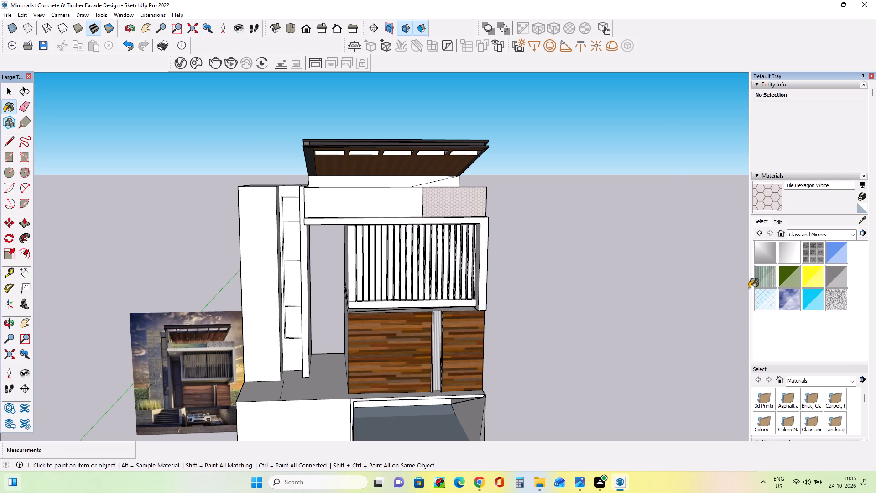
click(834, 273)
click(386, 202)
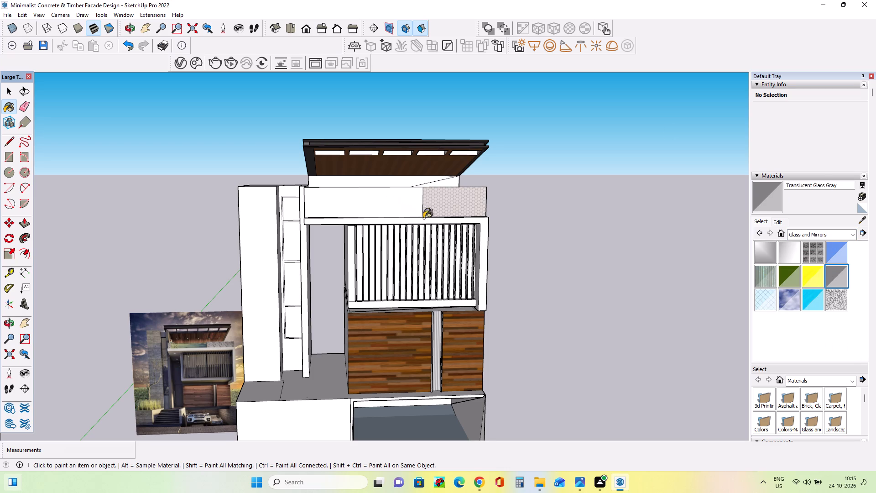
middle_drag(495, 254, 148, 303)
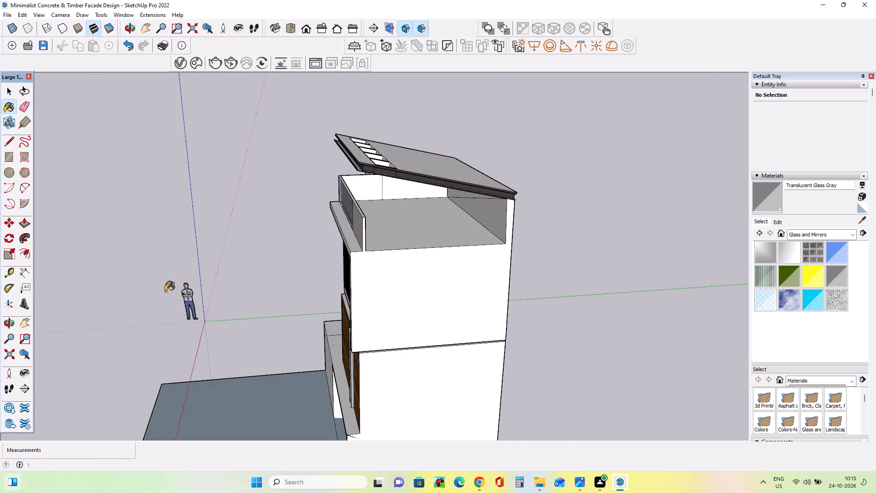
scroll(360, 181, up, 3)
click(362, 182)
middle_drag(388, 226, 247, 220)
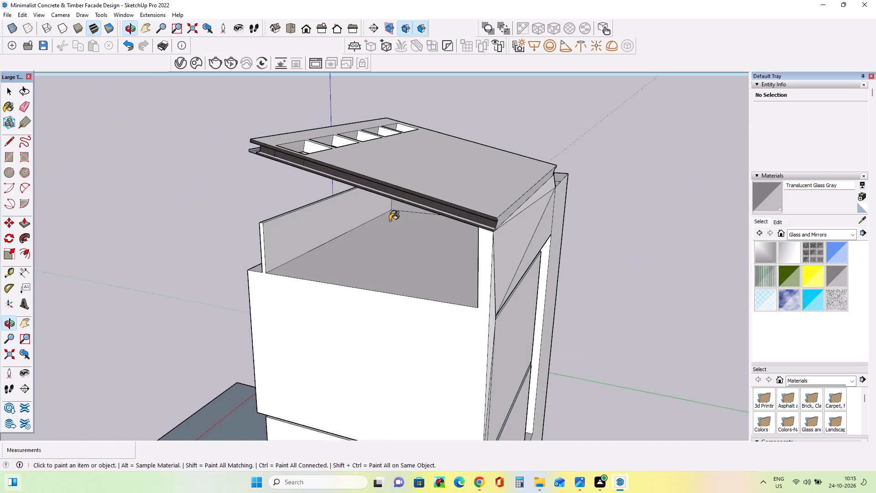
middle_drag(349, 215, 710, 210)
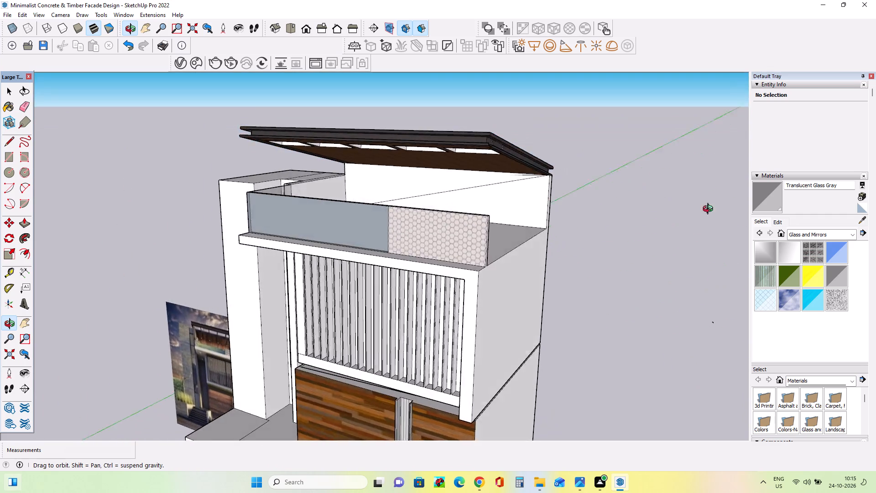
middle_drag(710, 210, 440, 253)
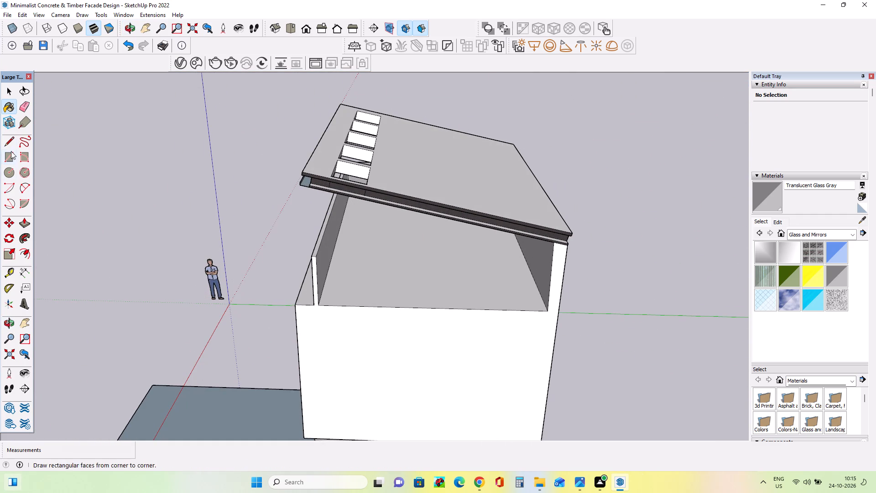
Draw lines across the parapet's top edge and down its inner face to divide the glass section from the tiled one.
click(10, 141)
middle_drag(360, 268, 522, 269)
scroll(367, 215, up, 7)
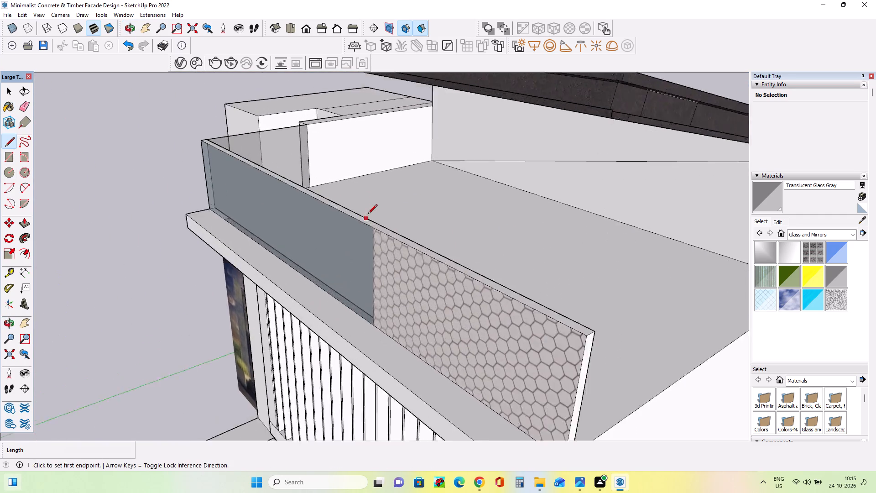
scroll(368, 215, up, 2)
middle_drag(416, 274, 417, 286)
click(378, 253)
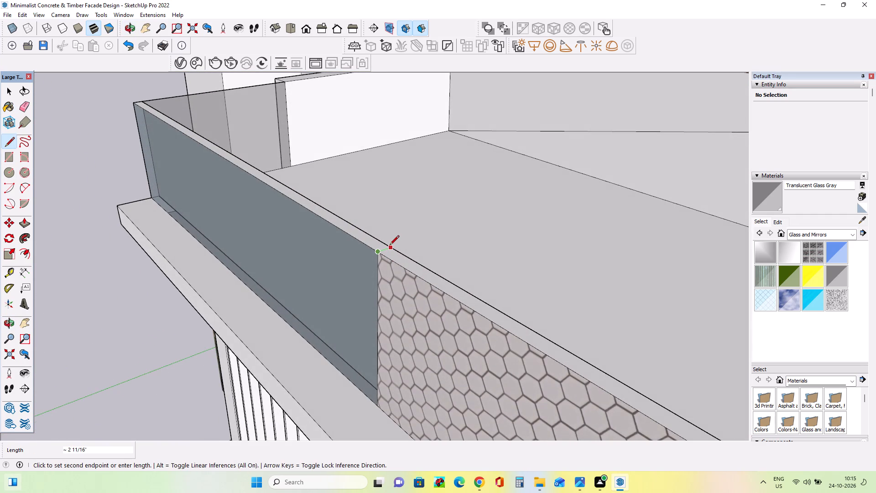
click(390, 246)
middle_drag(452, 281, 255, 267)
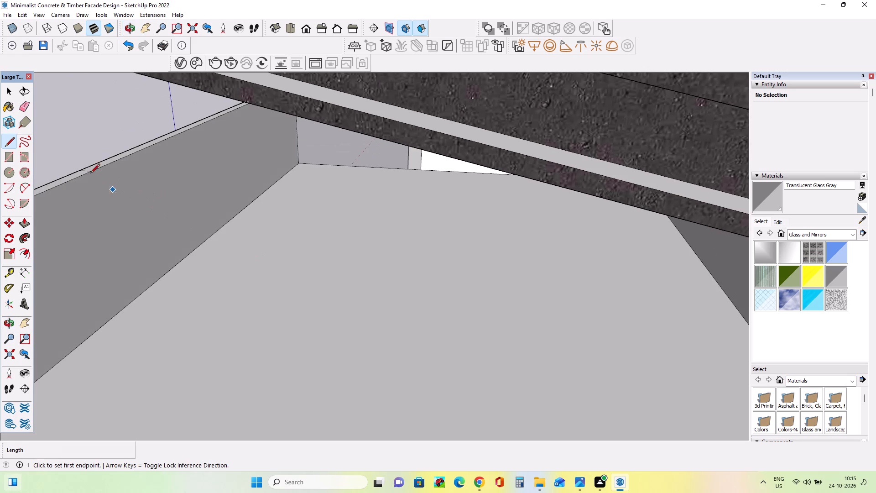
click(93, 173)
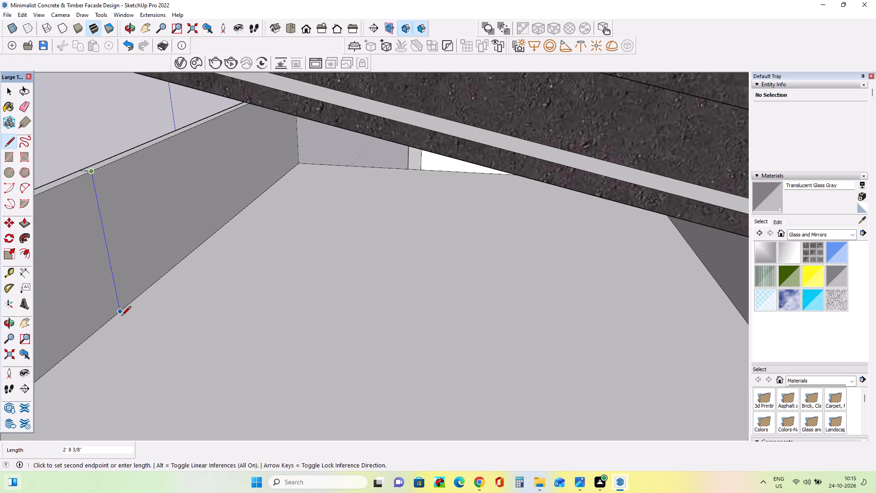
click(115, 317)
Paint the inner face of the parapet's glass section with Translucent Glass Gray and check the see-through result from the front.
middle_drag(243, 304, 261, 305)
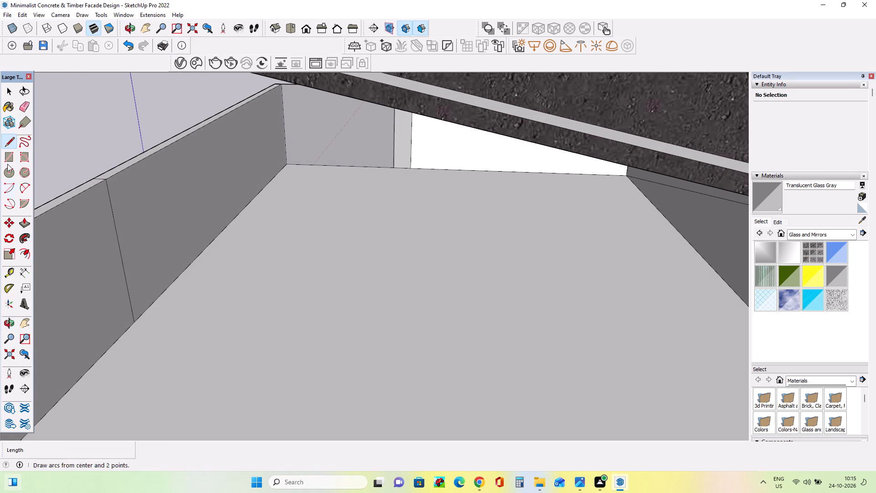
click(6, 104)
click(193, 207)
middle_drag(214, 258, 262, 262)
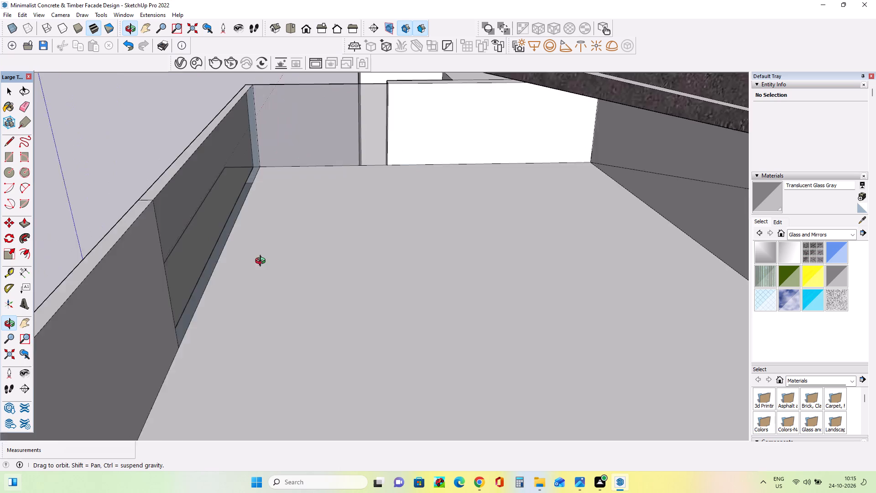
middle_drag(262, 262, 516, 241)
scroll(516, 241, down, 2)
scroll(318, 269, down, 12)
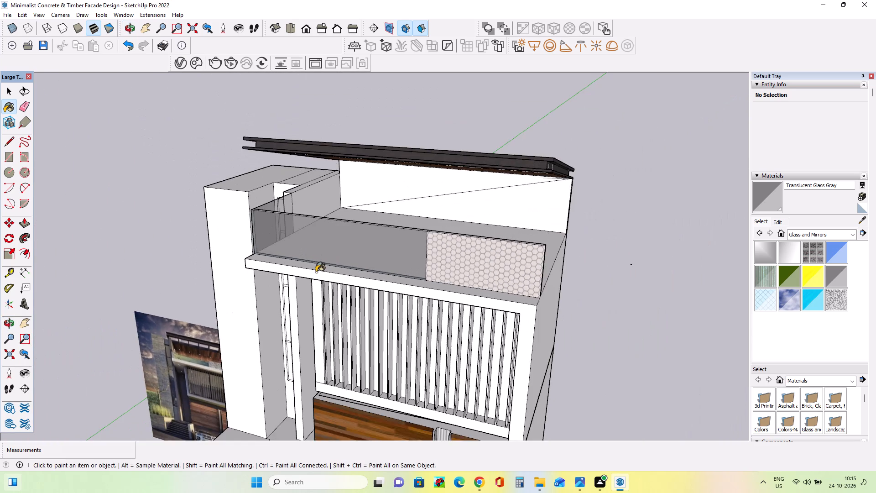
scroll(316, 272, down, 7)
middle_drag(344, 257, 462, 166)
scroll(332, 265, up, 2)
scroll(332, 265, down, 7)
scroll(364, 352, up, 7)
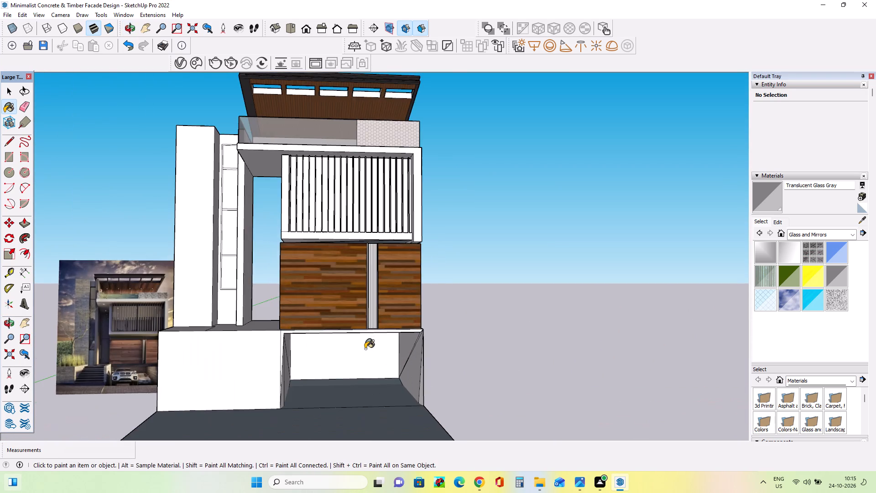
Close the tall opening in the house's rear wall with a rectangle about 15' 11 9/16" by 3' 9 7/8".
middle_drag(365, 349, 875, 284)
middle_drag(342, 296, 397, 373)
scroll(397, 373, down, 2)
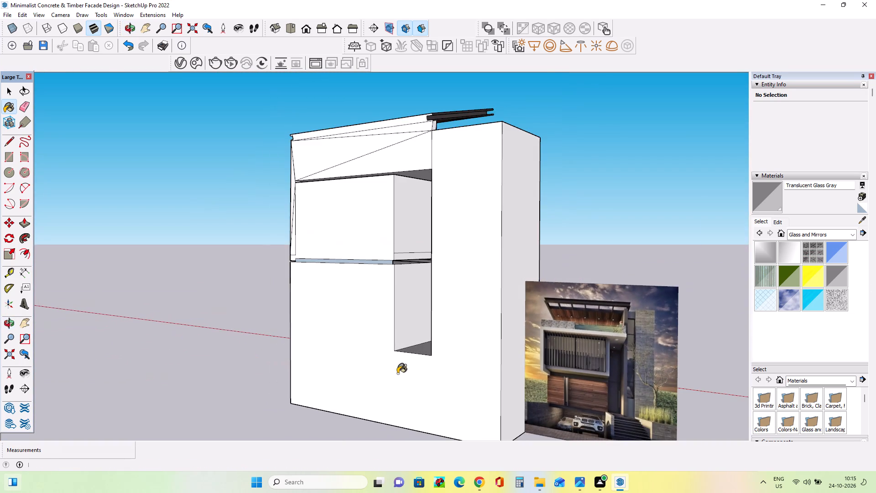
middle_drag(415, 374, 511, 389)
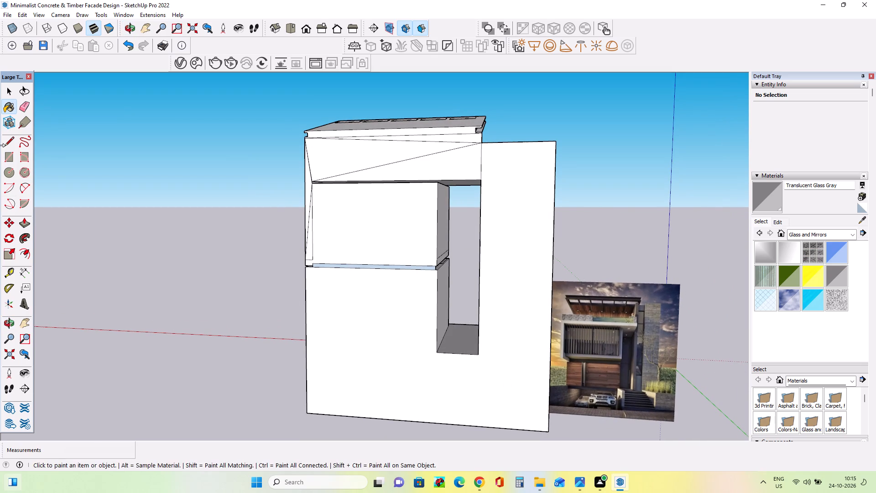
click(10, 164)
click(441, 354)
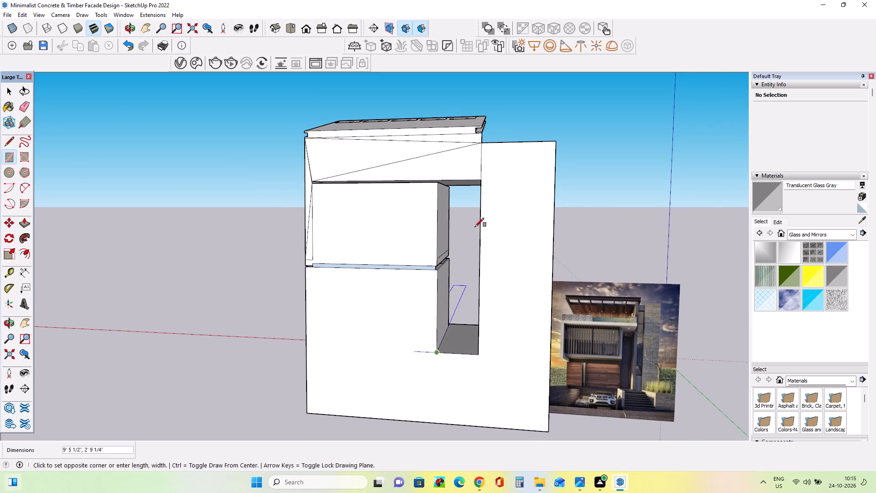
click(480, 181)
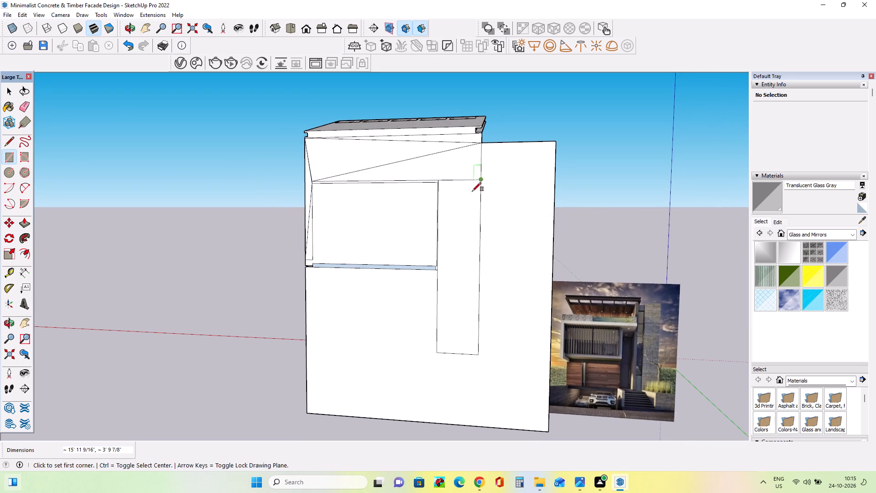
Examine the entrance recess beside the timber wall in the reference image and compare it with the model.
middle_drag(442, 295, 0, 289)
middle_drag(413, 274, 237, 282)
scroll(316, 278, up, 3)
scroll(79, 400, down, 4)
scroll(59, 402, up, 2)
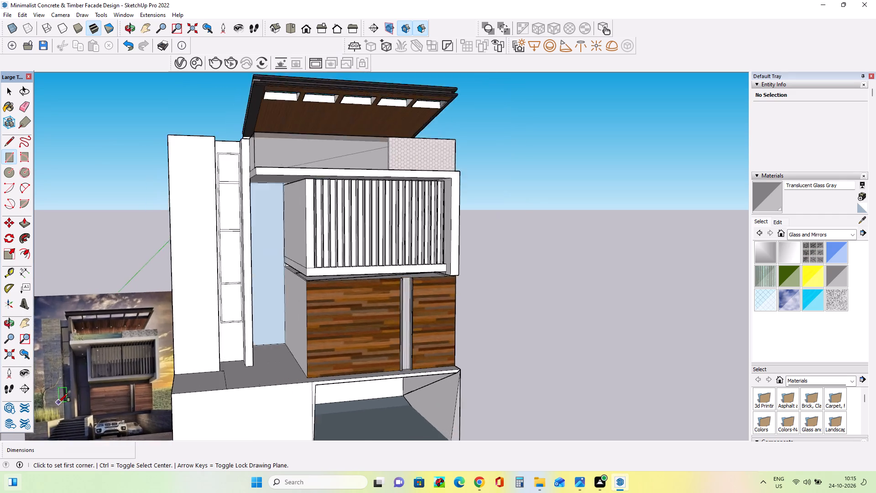
scroll(59, 402, up, 13)
middle_drag(174, 413, 221, 397)
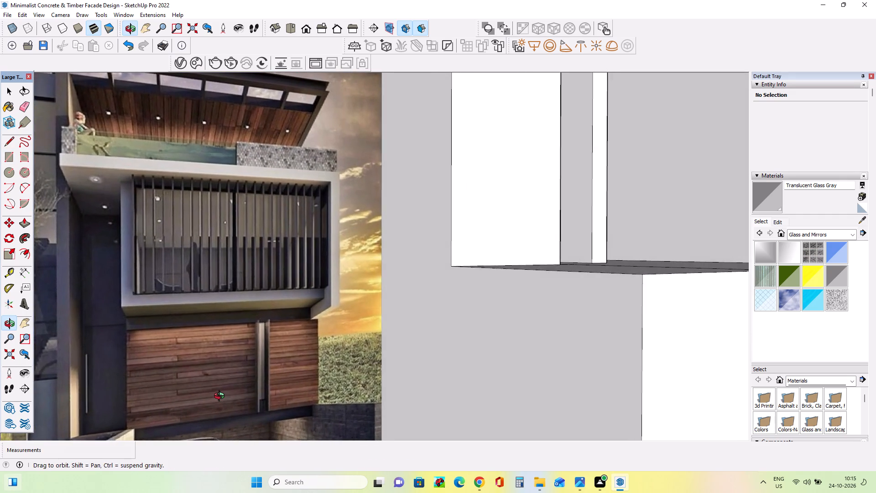
middle_drag(221, 397, 166, 371)
scroll(105, 367, down, 6)
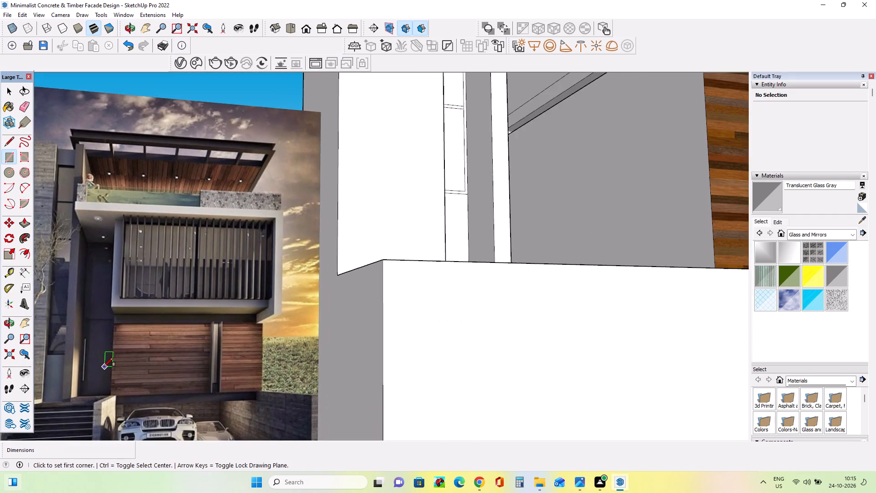
scroll(104, 367, down, 4)
Draw a thin rectangle about 4 5/16" by 3' 9 7/8" across the entrance floor between the narrow column and the timber-clad block.
middle_drag(366, 362, 293, 460)
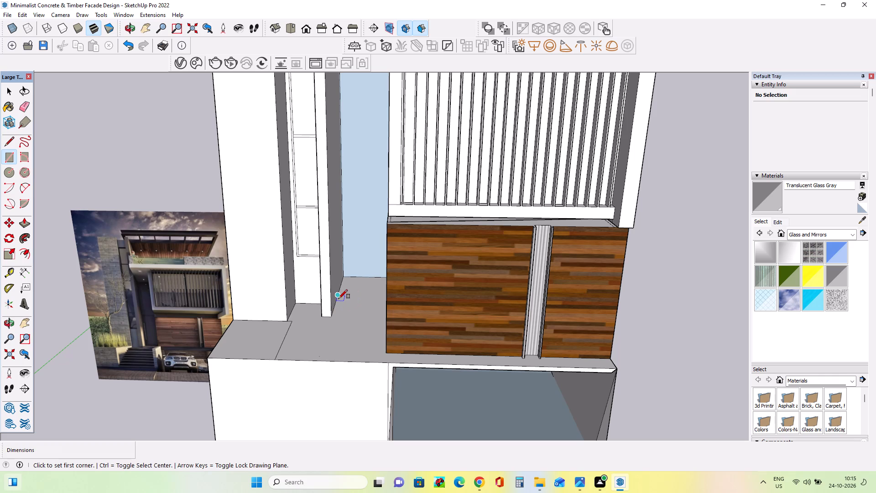
click(339, 299)
middle_drag(345, 300, 389, 321)
scroll(369, 279, up, 2)
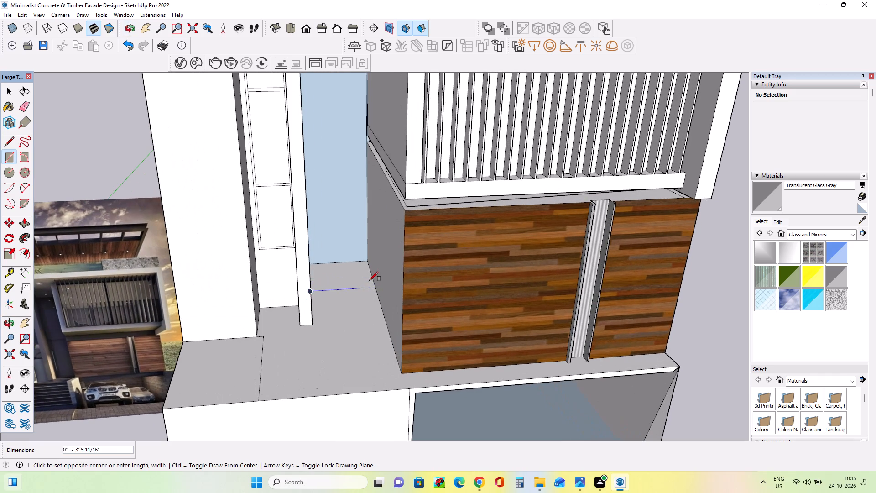
middle_drag(370, 283, 351, 343)
scroll(375, 258, up, 4)
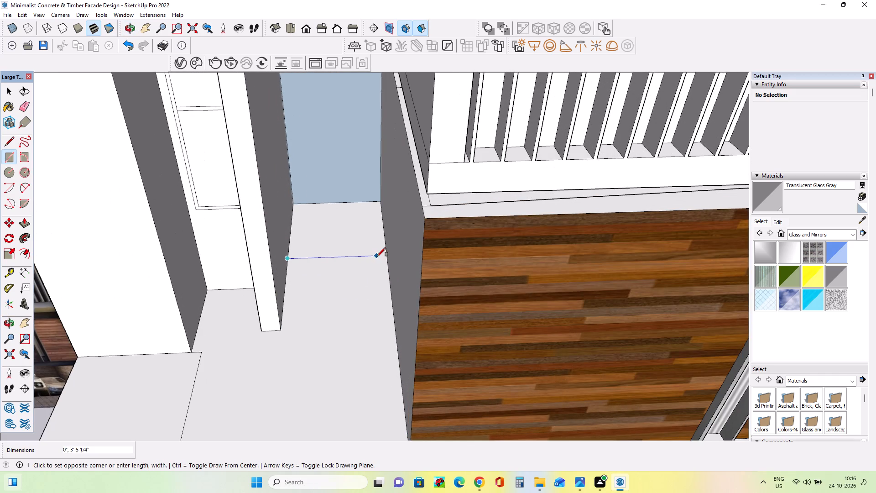
click(386, 250)
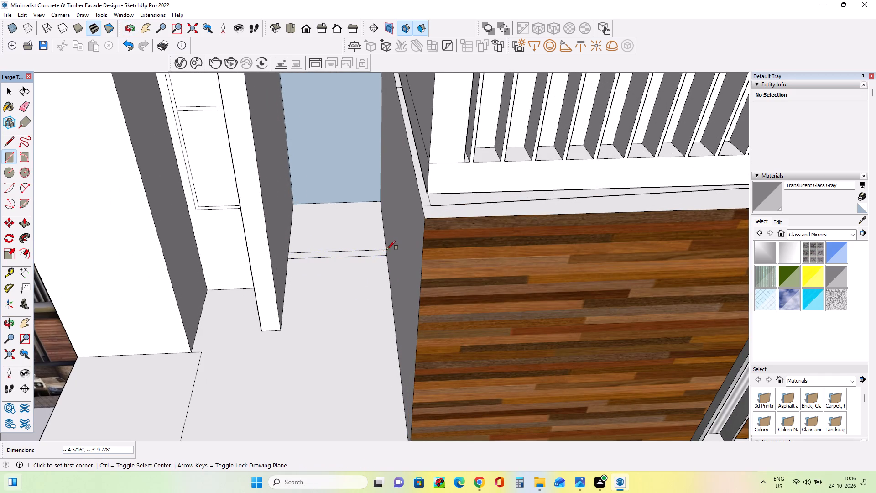
middle_drag(372, 309, 383, 294)
scroll(383, 294, down, 8)
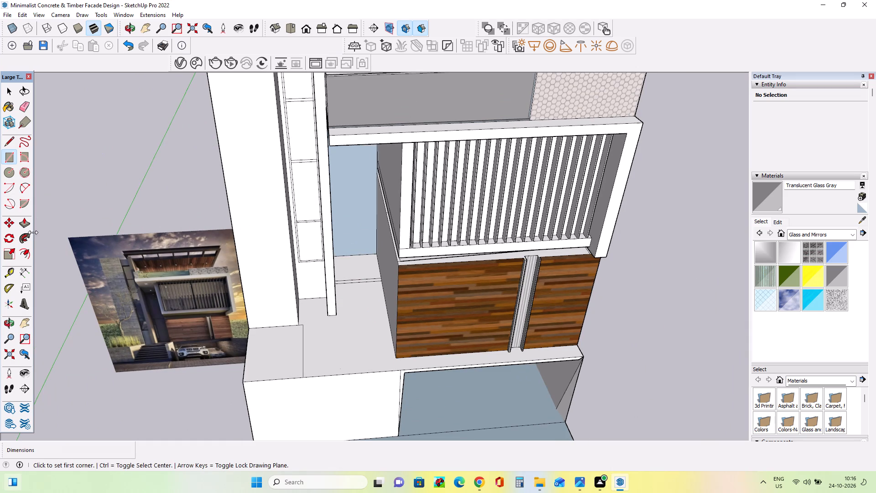
Pull the thin entrance floor strip up 7' 9" into a wall.
click(24, 225)
middle_drag(347, 362, 368, 341)
scroll(368, 341, down, 4)
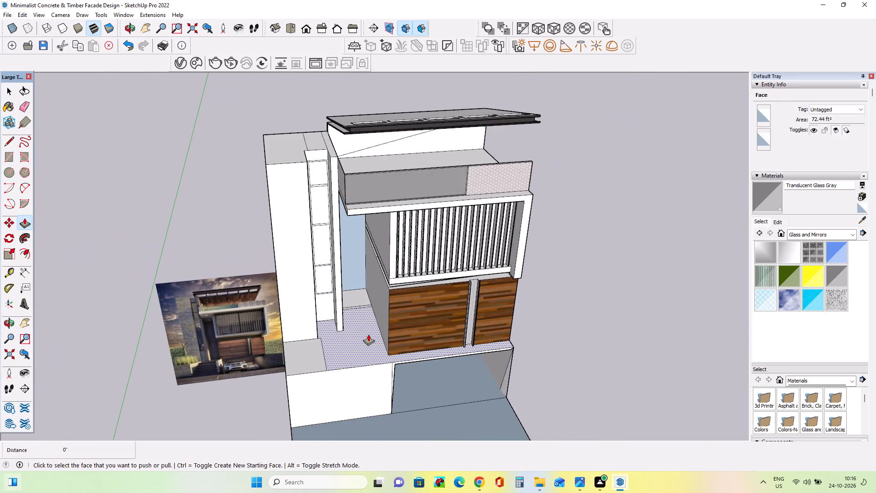
middle_drag(374, 283, 381, 175)
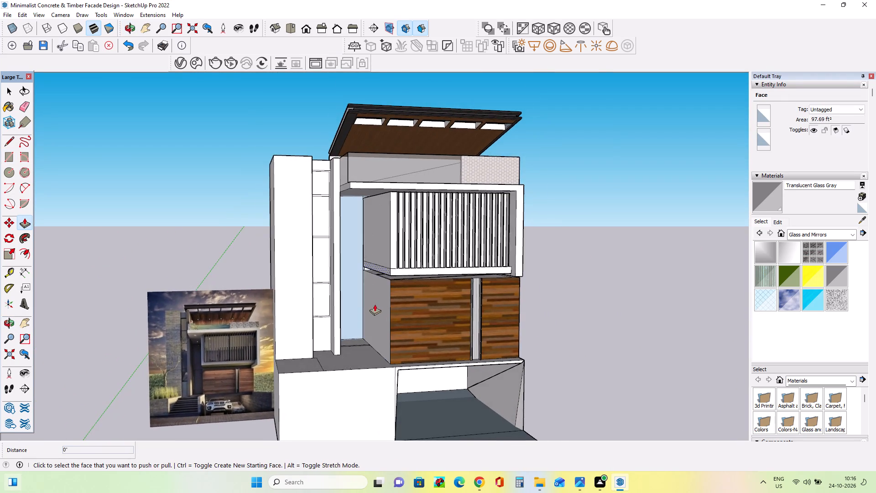
scroll(375, 304, up, 4)
middle_drag(375, 344, 326, 411)
scroll(360, 306, up, 3)
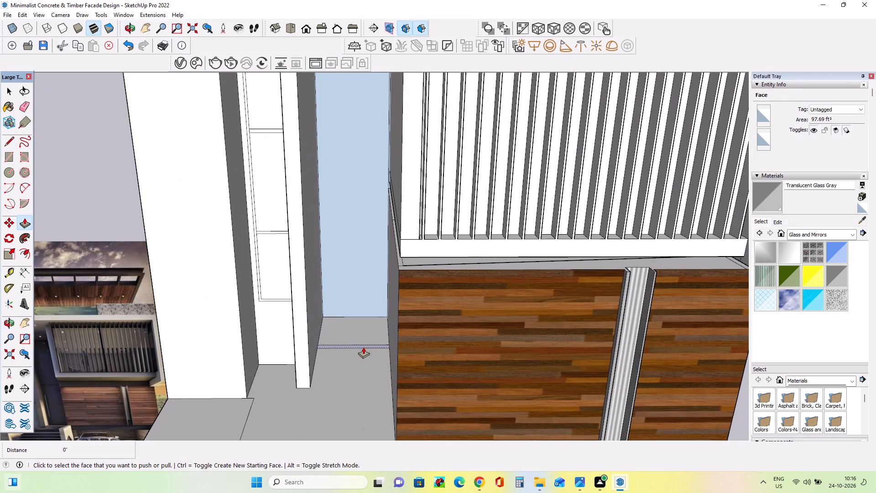
drag(363, 347, 374, 132)
scroll(374, 219, down, 8)
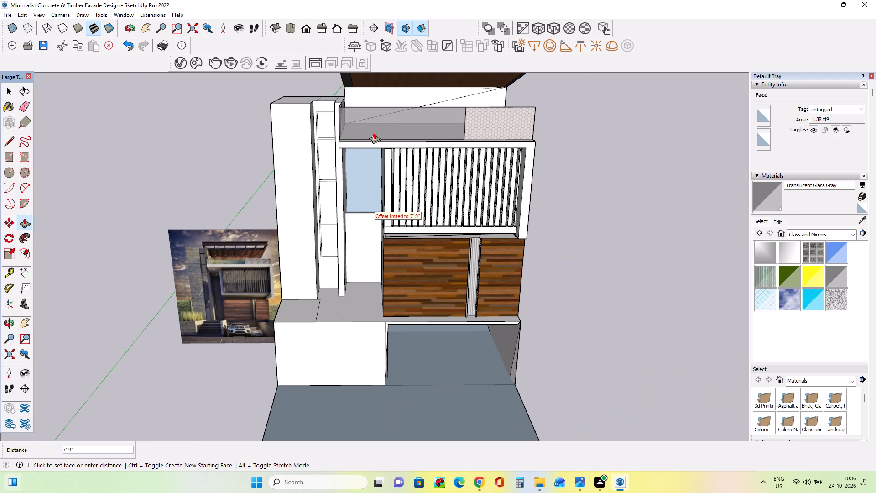
drag(374, 132, 370, 126)
Extend the new entrance wall's top upward another 7' 10 15/16" to the underside of the balcony slab and review the facade.
middle_drag(394, 207, 445, 287)
scroll(327, 184, up, 2)
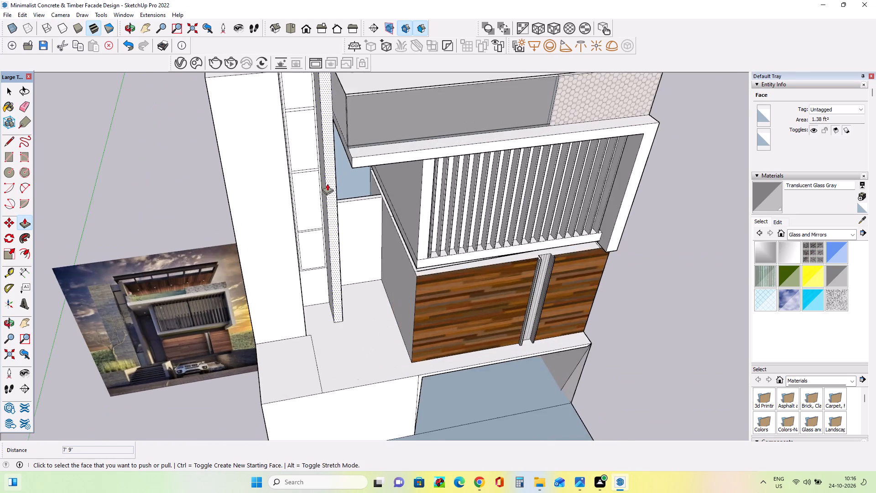
scroll(327, 184, up, 5)
drag(354, 202, 358, 146)
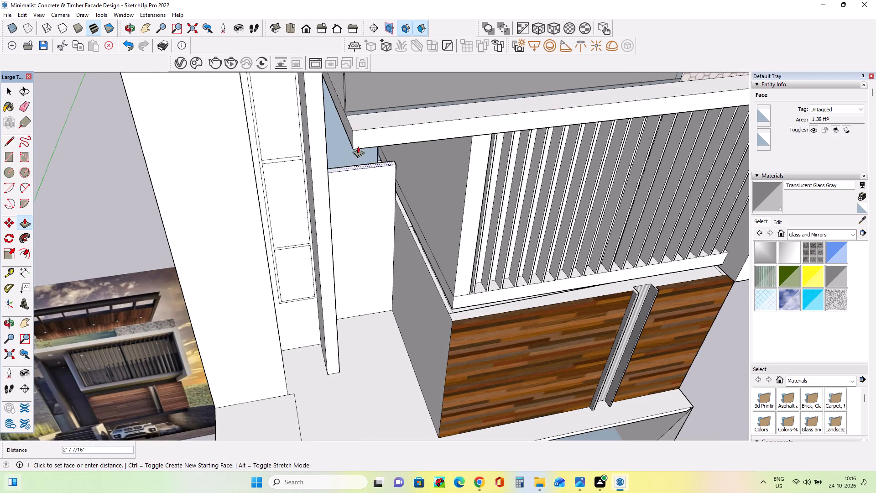
drag(358, 146, 371, 56)
middle_drag(381, 257, 353, 216)
scroll(352, 216, down, 7)
middle_drag(367, 274, 369, 259)
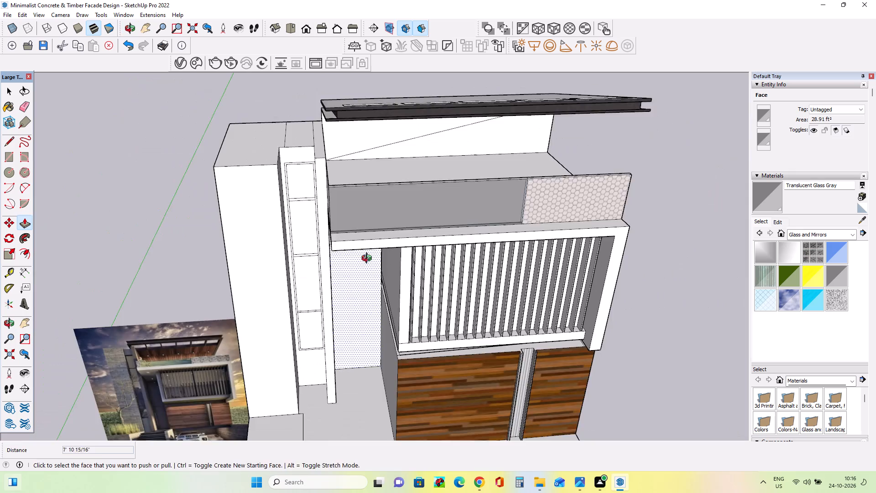
middle_drag(369, 259, 396, 102)
middle_drag(368, 279, 319, 292)
scroll(321, 295, down, 8)
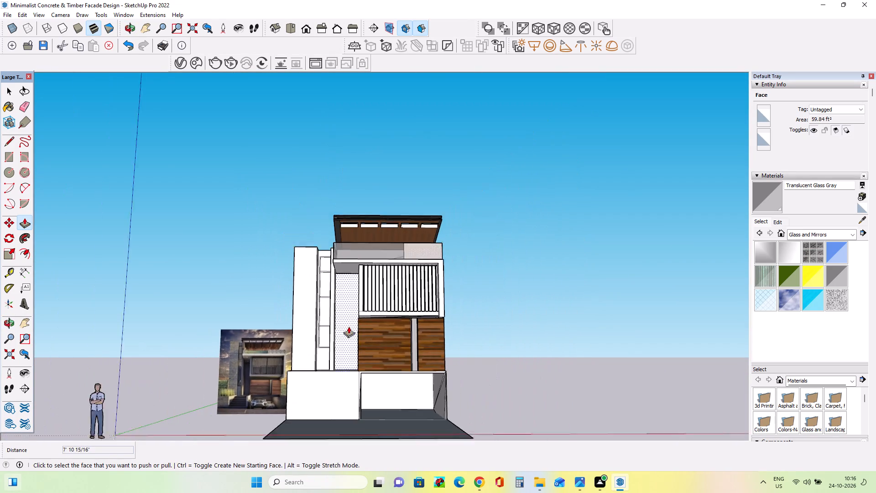
Examine the entrance recess and its tall dark door in the reference image and compare them with the modelled facade.
scroll(349, 326, down, 2)
middle_drag(333, 392, 348, 437)
scroll(242, 375, up, 10)
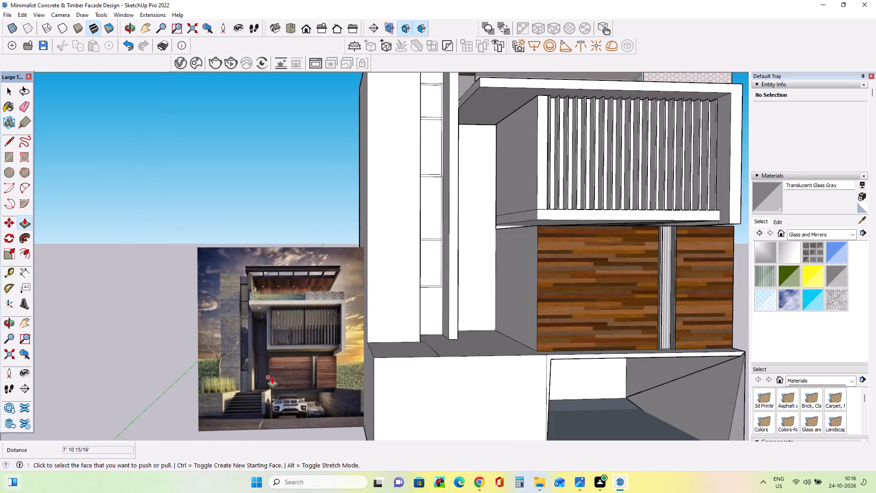
scroll(272, 377, up, 14)
scroll(156, 318, down, 5)
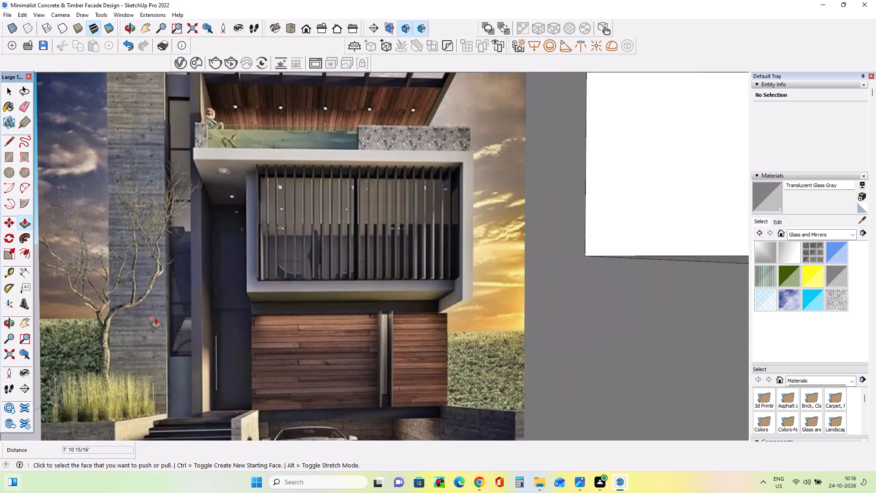
scroll(156, 318, down, 14)
middle_drag(333, 349, 326, 420)
scroll(326, 420, down, 3)
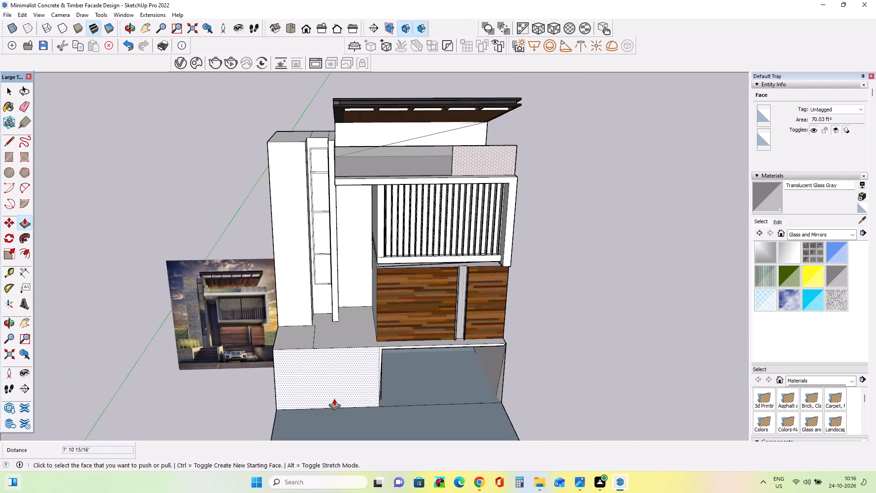
middle_drag(381, 283, 386, 202)
scroll(344, 219, up, 4)
middle_drag(348, 306, 311, 311)
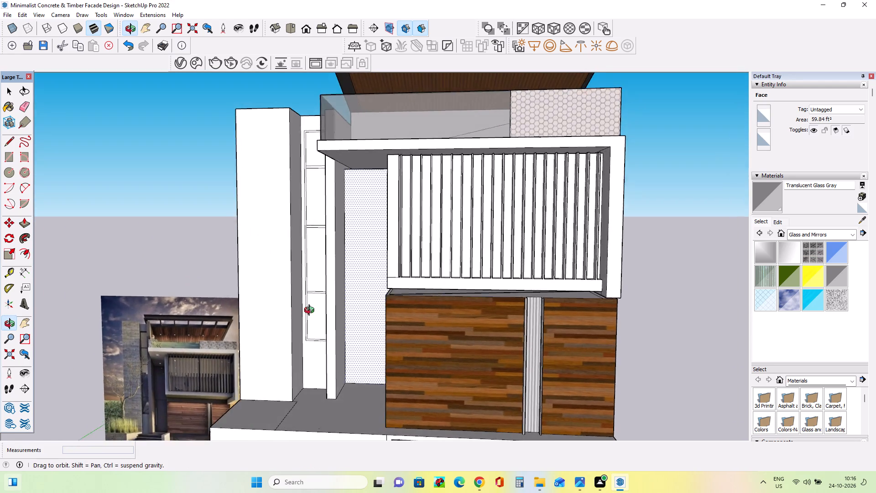
middle_drag(311, 311, 316, 311)
Draw a horizontal band rectangle about 4 5/8" by 3' 8 5/16" across the entrance wall, level with the balcony's underside.
click(2, 154)
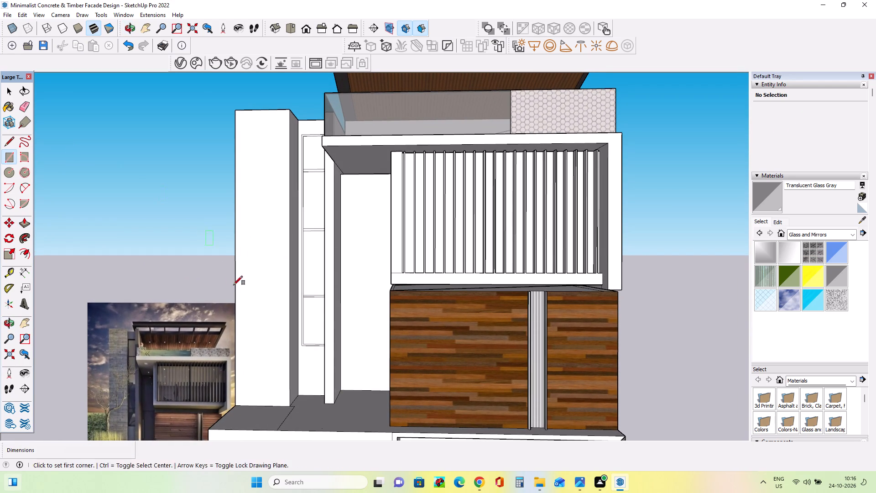
middle_drag(256, 308, 270, 325)
scroll(363, 278, up, 7)
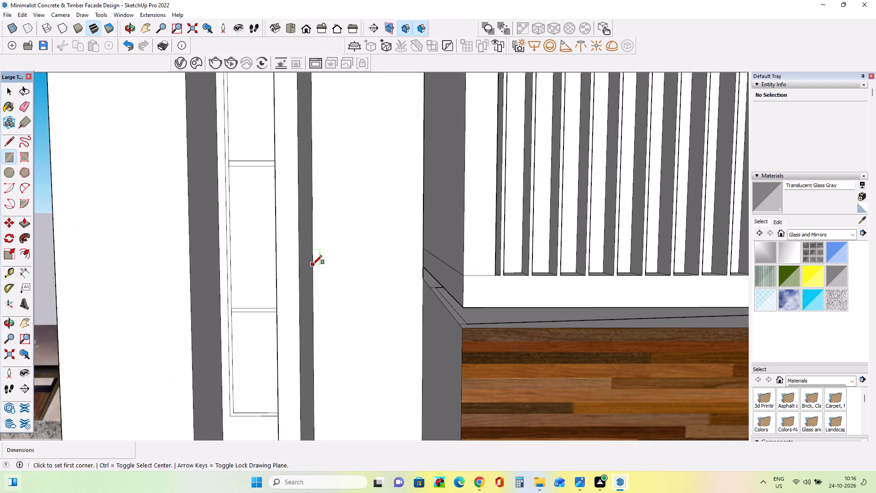
click(313, 264)
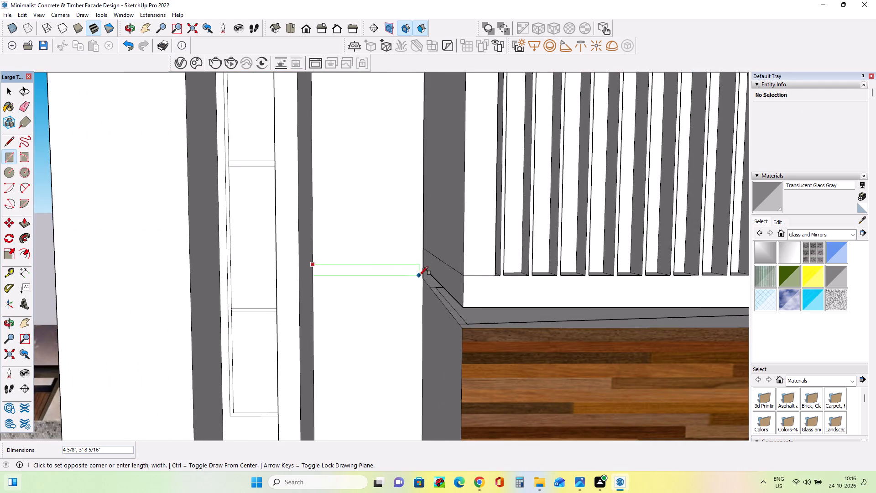
click(423, 275)
Paint the entrance wall faces above and below the horizontal band with Translucent Glass Gray.
scroll(370, 277, down, 2)
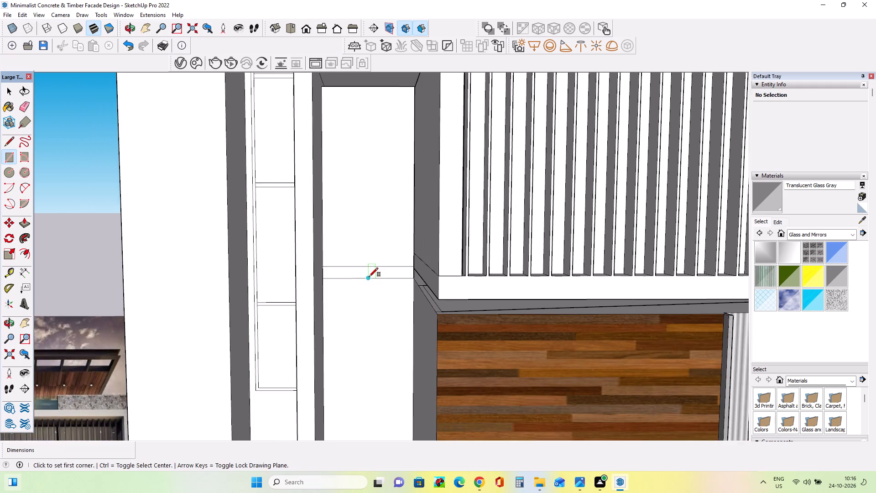
scroll(369, 277, down, 9)
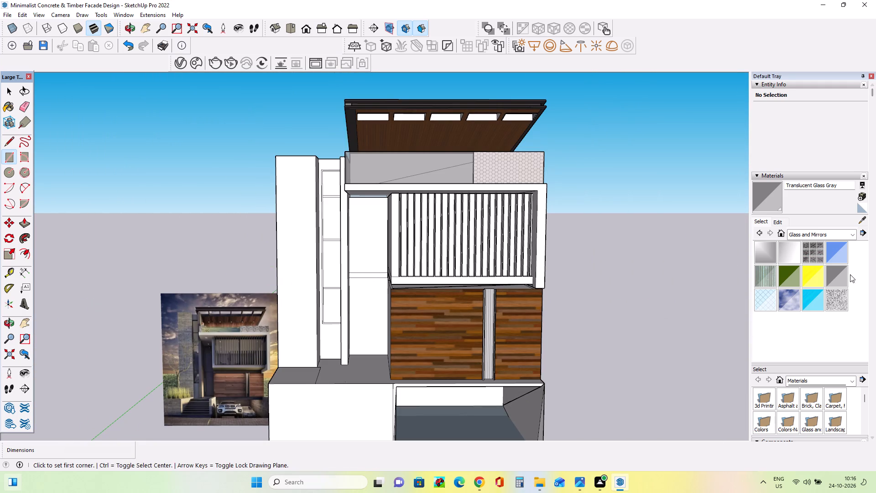
click(834, 282)
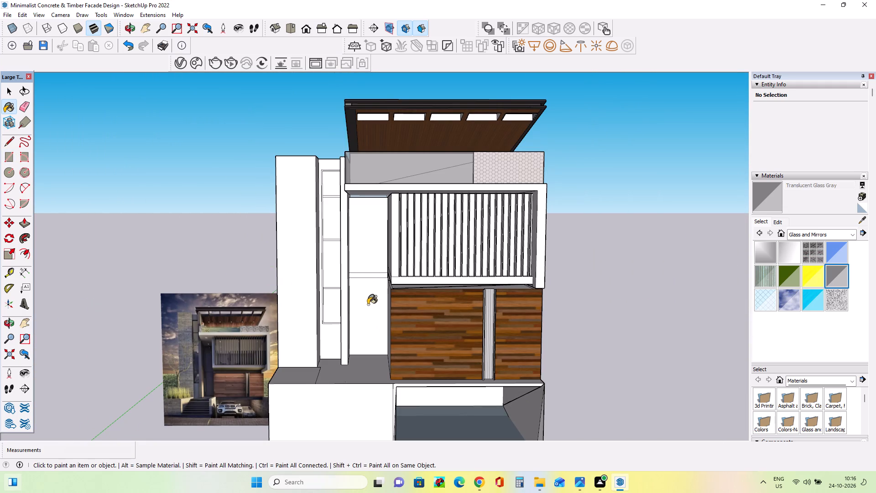
click(367, 303)
click(371, 243)
Delete the lower entrance panel's front face and paint the wall face behind it with Translucent Glass Gray.
middle_drag(395, 316, 393, 341)
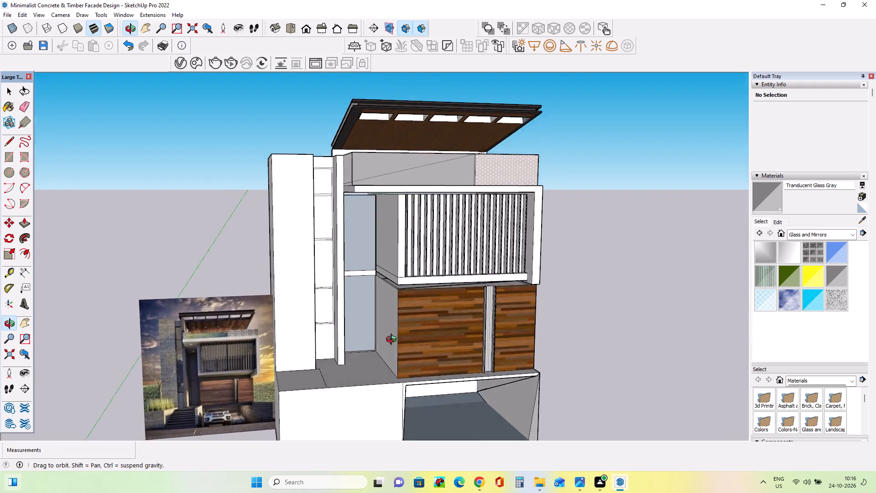
middle_drag(393, 341, 392, 340)
scroll(360, 308, up, 7)
middle_drag(375, 372, 383, 397)
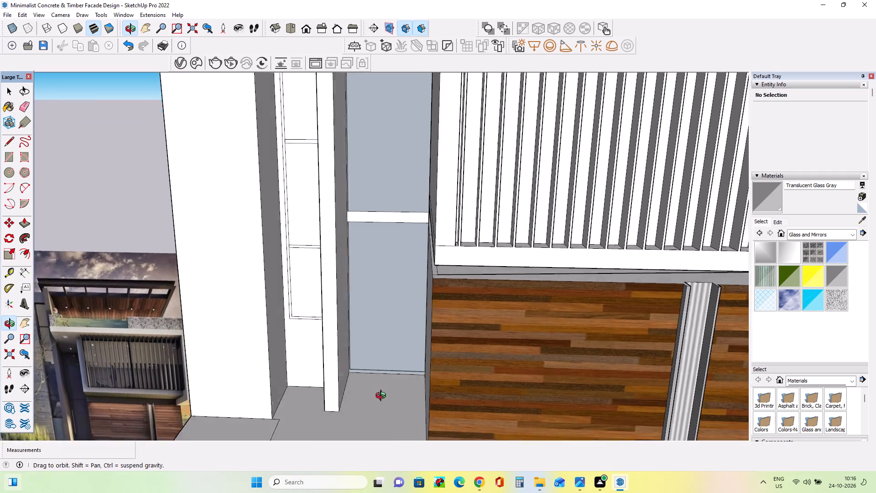
middle_drag(383, 397, 392, 394)
click(12, 89)
click(345, 331)
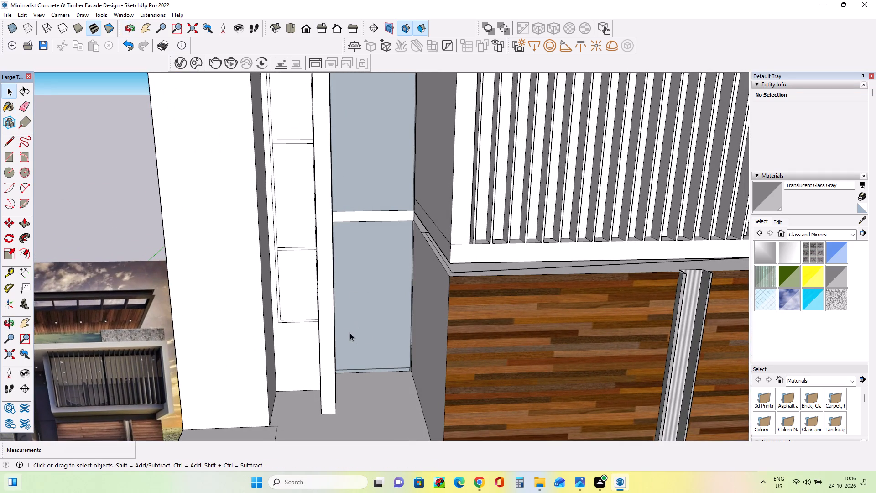
key(Delete)
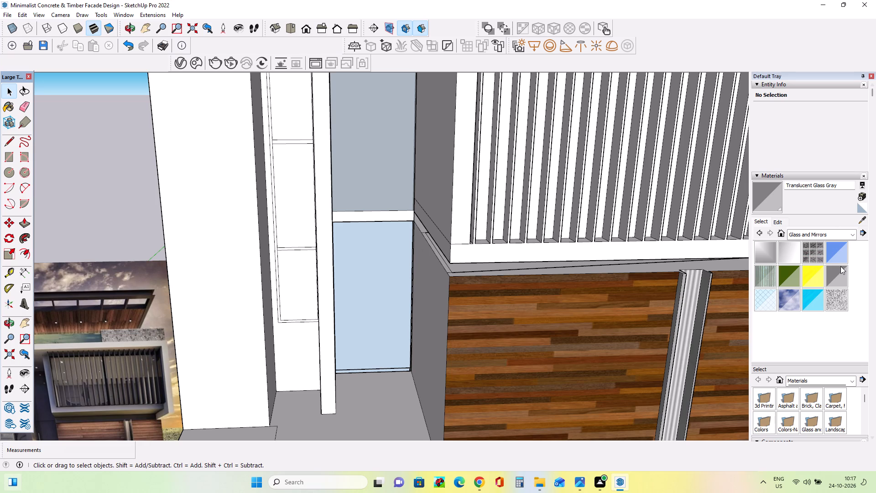
click(834, 276)
click(358, 303)
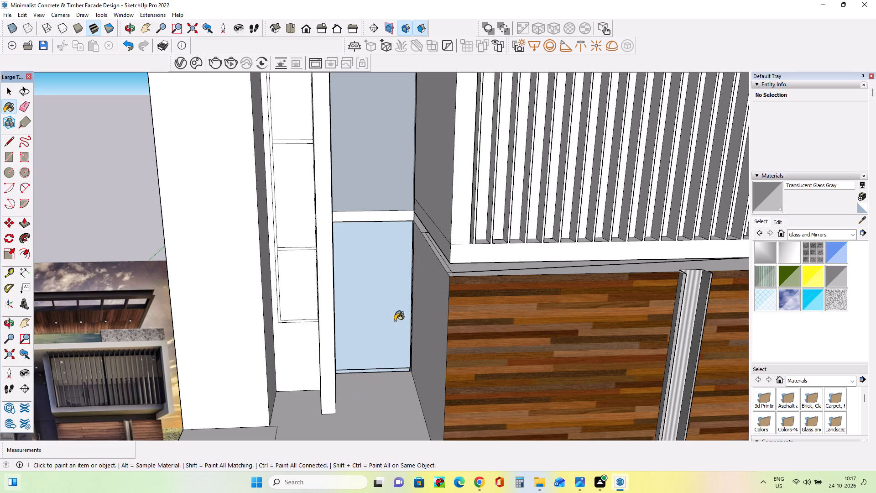
Delete the front glass face of the upper entrance panel above the horizontal band.
middle_drag(392, 333, 394, 395)
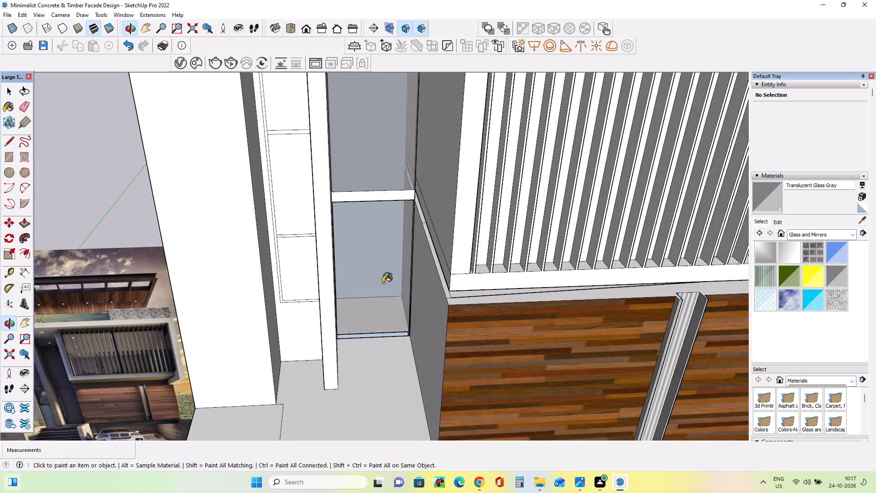
scroll(382, 284, down, 4)
middle_drag(416, 258, 401, 131)
scroll(370, 219, up, 3)
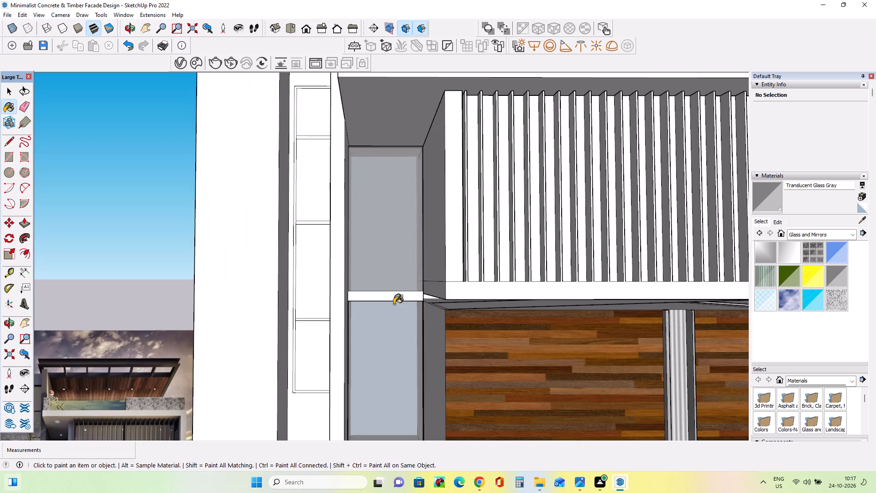
middle_drag(389, 313, 374, 341)
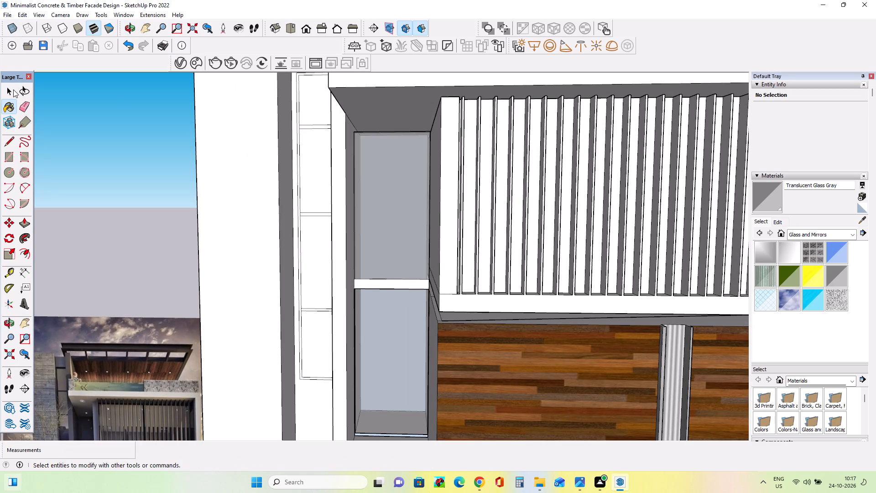
click(13, 91)
click(405, 244)
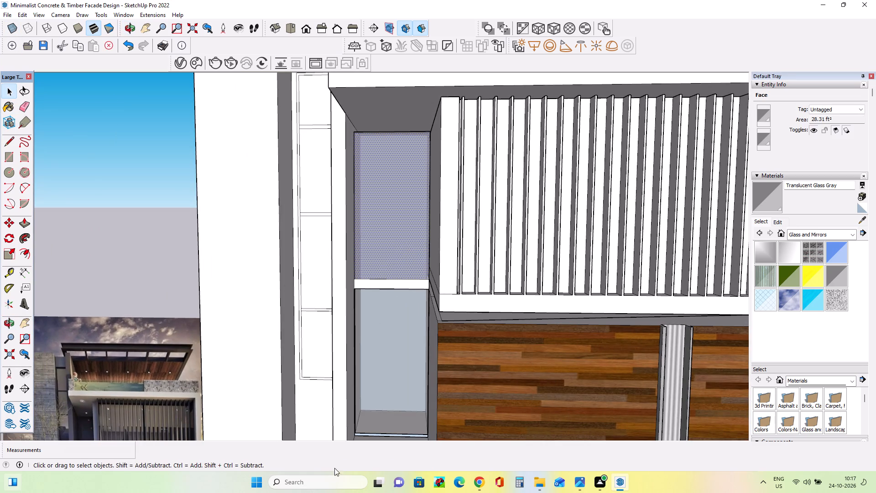
key(Delete)
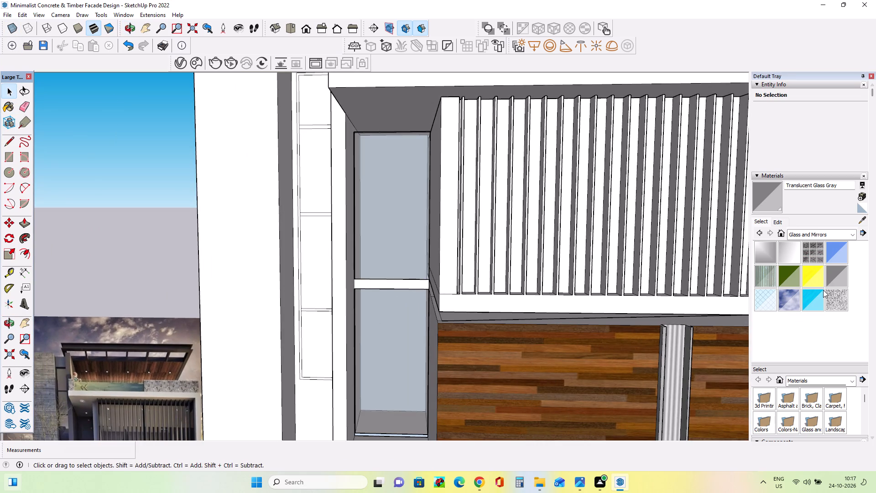
Examine the glazed entrance recess and the whole facade from several angles against the reference image.
middle_drag(350, 298, 355, 258)
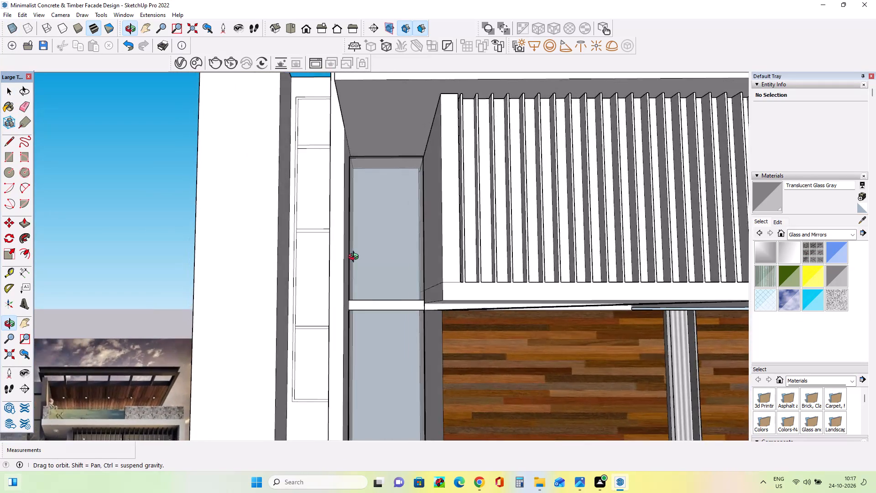
middle_drag(355, 258, 355, 258)
scroll(270, 267, down, 3)
middle_drag(271, 269, 275, 282)
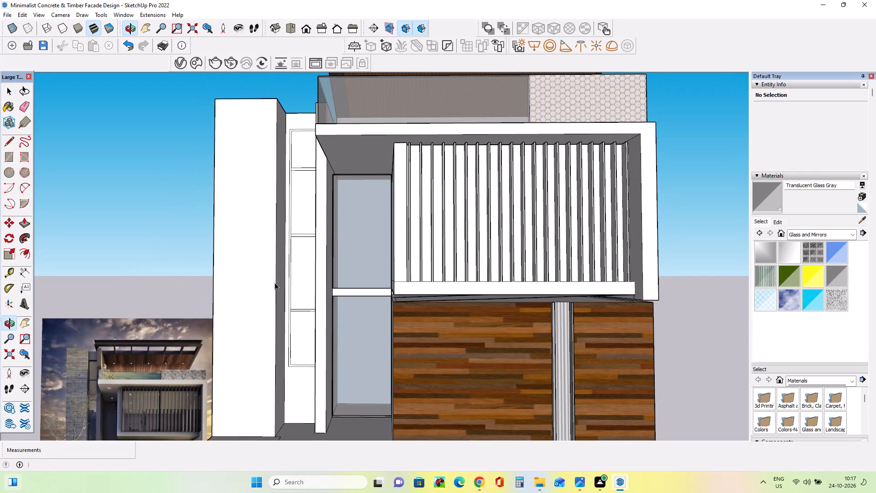
middle_drag(275, 286, 269, 286)
scroll(269, 286, down, 3)
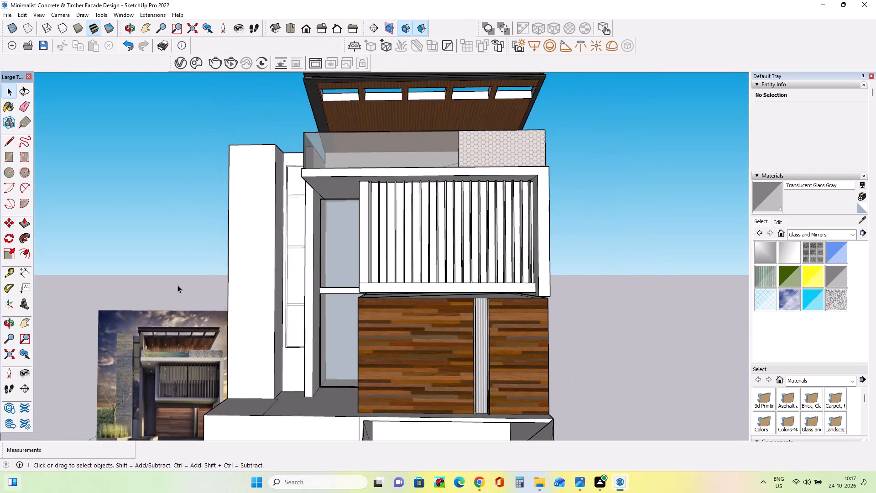
scroll(177, 285, down, 4)
middle_drag(286, 321, 386, 344)
scroll(254, 322, up, 6)
middle_drag(357, 360, 313, 362)
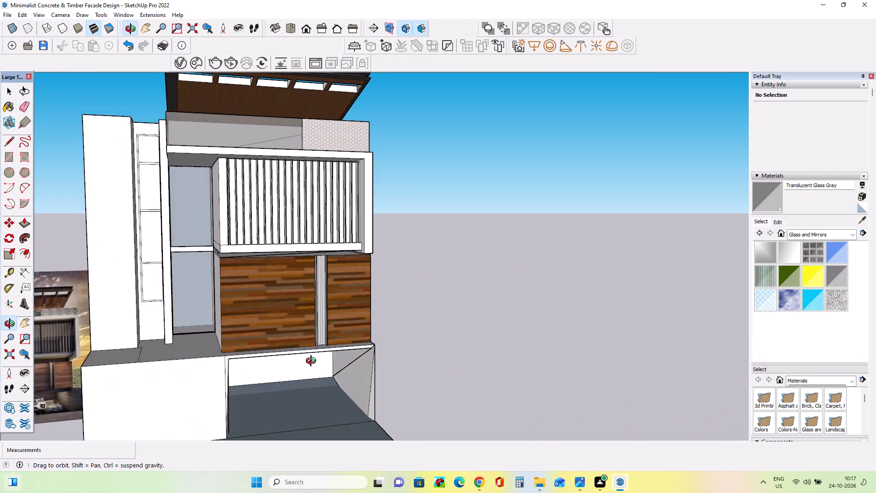
middle_drag(313, 362, 278, 362)
middle_drag(288, 355, 295, 346)
scroll(300, 342, down, 3)
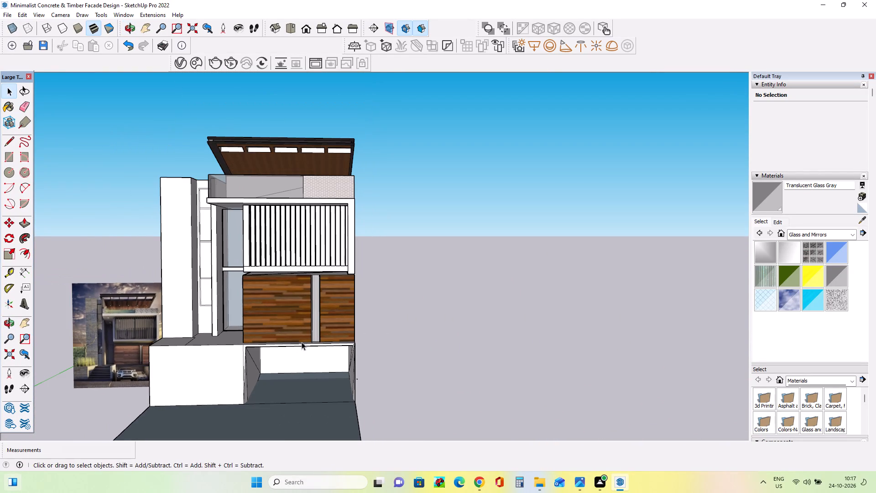
scroll(243, 292, up, 1)
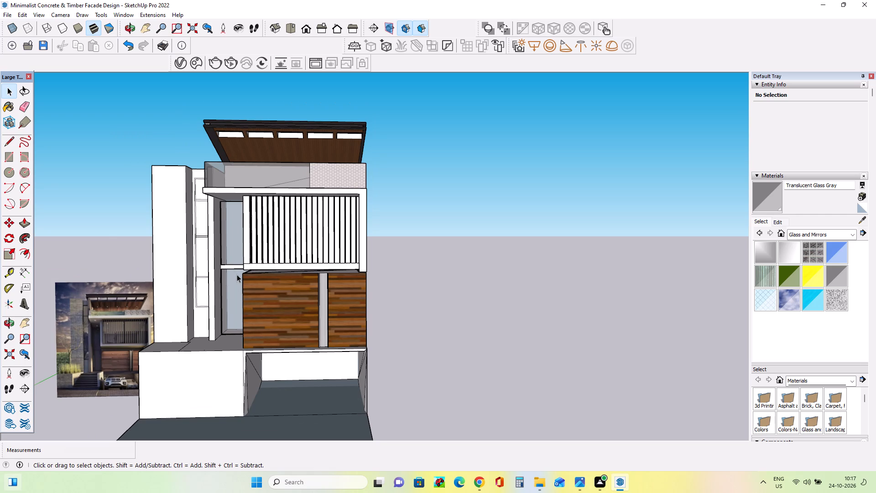
middle_drag(292, 290, 307, 301)
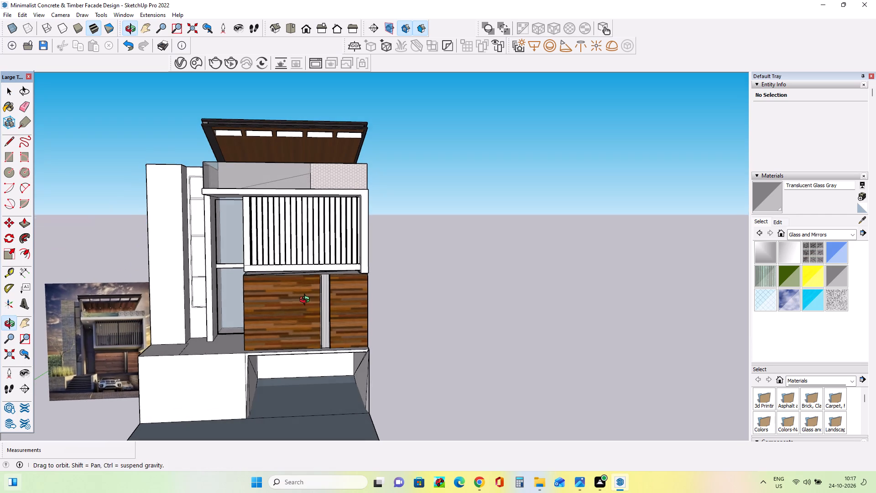
middle_drag(307, 301, 310, 301)
click(26, 319)
drag(181, 287, 253, 292)
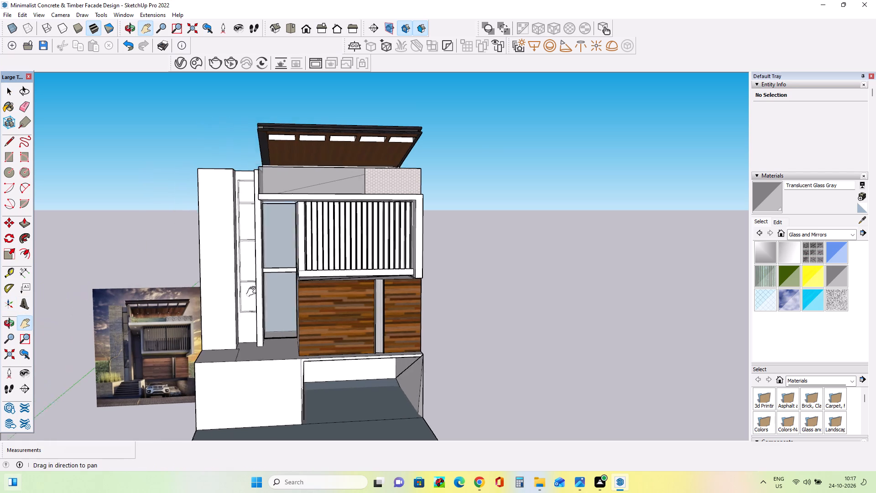
drag(253, 292, 307, 279)
middle_drag(387, 293, 379, 293)
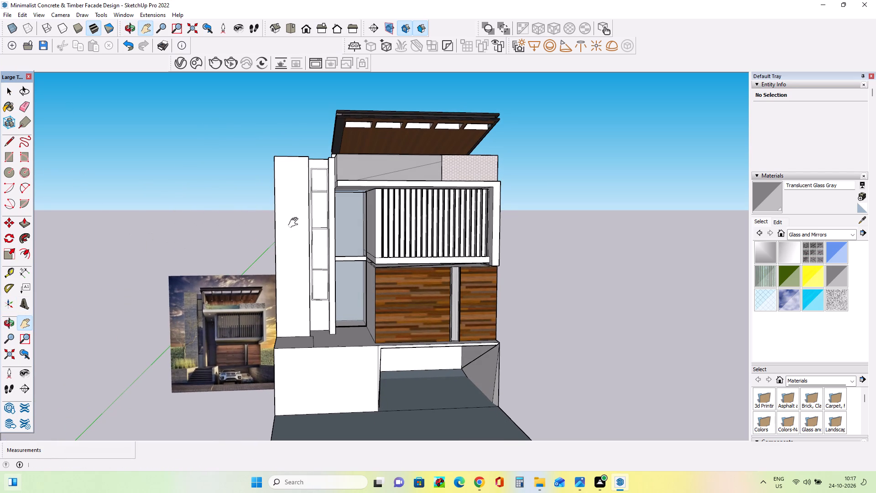
middle_drag(299, 223, 298, 211)
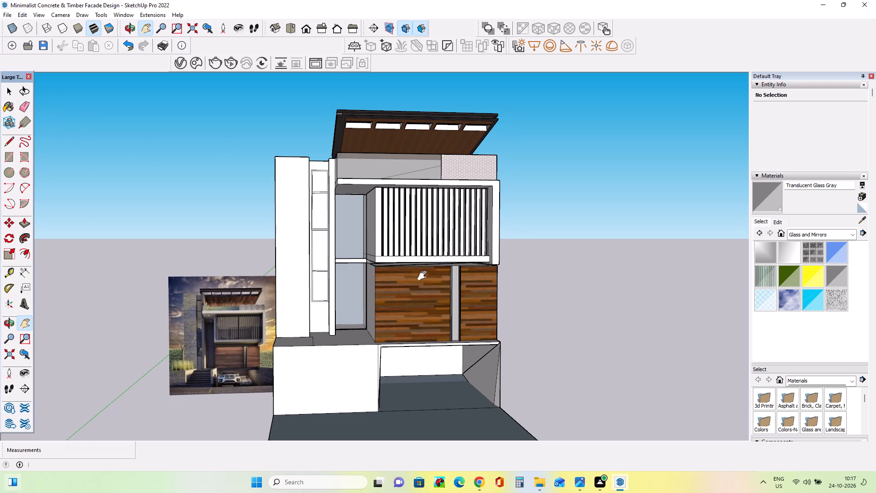
Paint the horizontal band between the two entrance glass panels with Asphalt New from the Asphalt and Concrete materials.
click(832, 237)
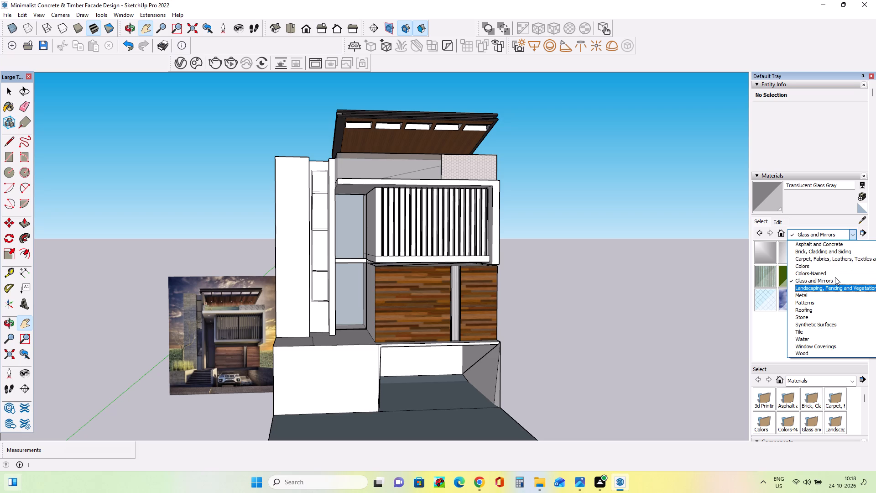
scroll(835, 277, up, 3)
click(831, 262)
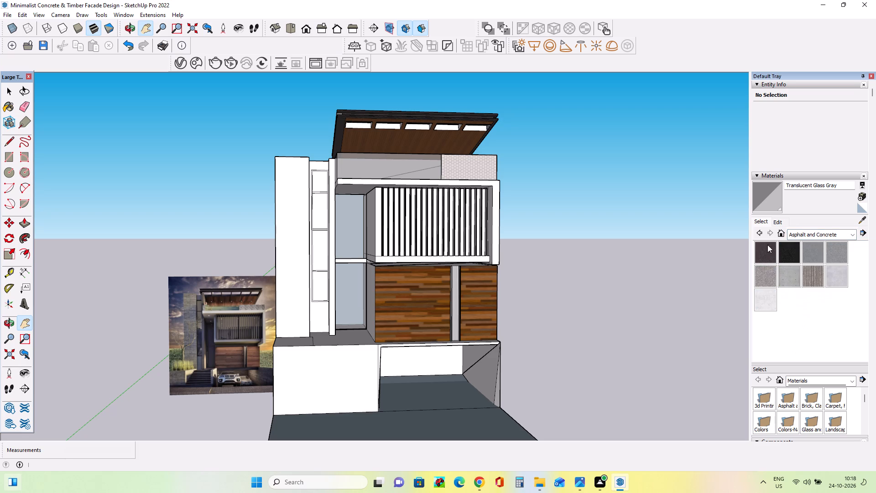
click(767, 252)
scroll(343, 264, up, 12)
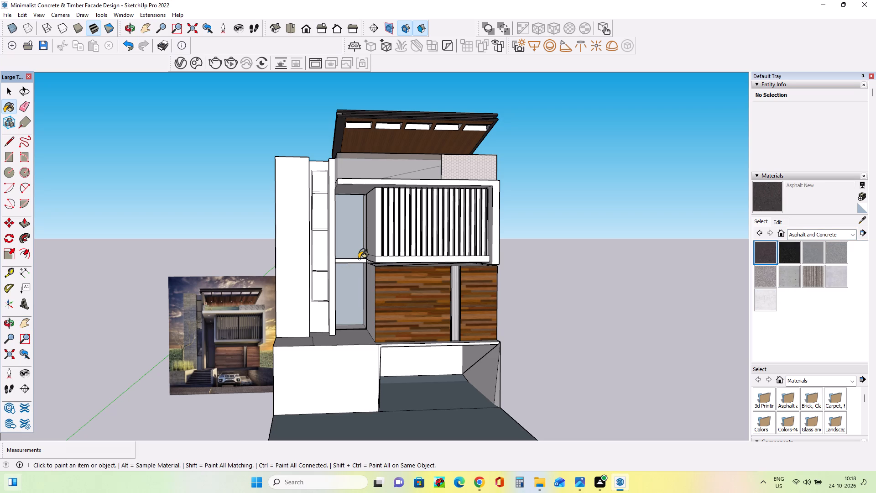
scroll(359, 259, up, 11)
middle_drag(367, 277, 316, 297)
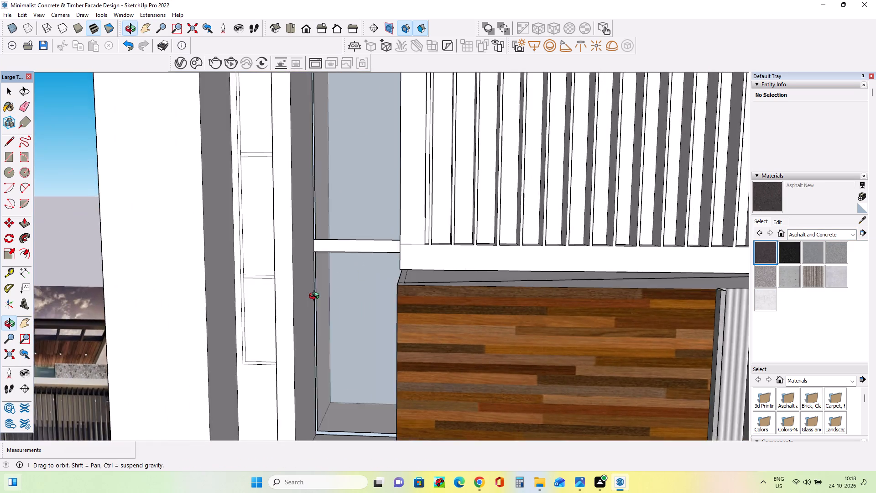
middle_drag(316, 297, 331, 281)
click(356, 250)
middle_drag(354, 282, 379, 278)
scroll(379, 278, down, 11)
scroll(373, 361, up, 4)
middle_drag(373, 361, 372, 365)
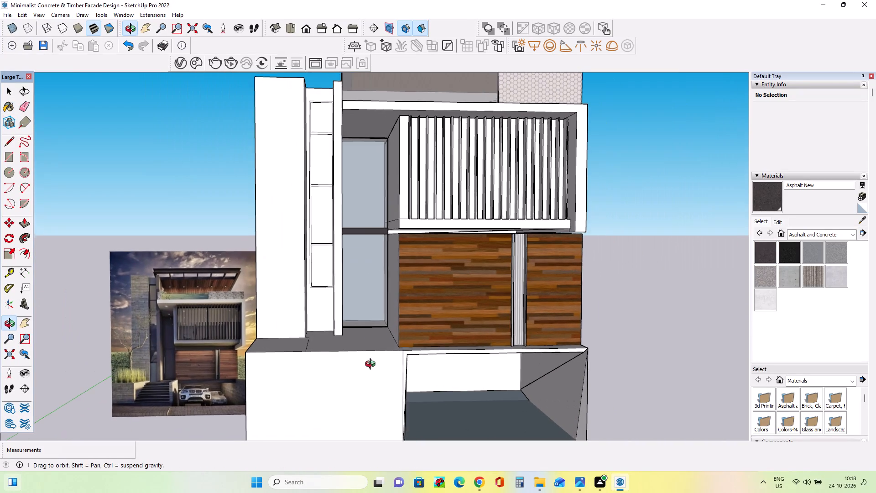
Draw a rectangle about 3' 9 7/8" by 3" over the lower half of the dark band between the entrance glass panels.
middle_drag(372, 365, 372, 369)
scroll(198, 365, up, 17)
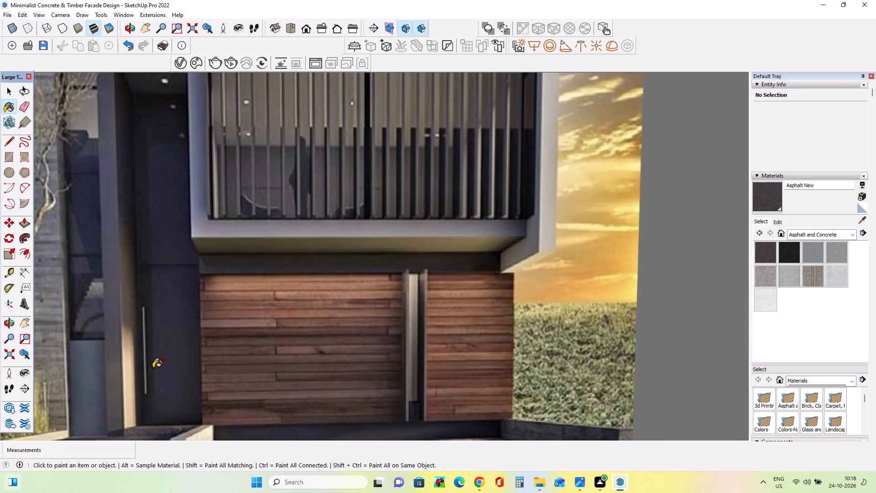
scroll(154, 367, down, 19)
middle_drag(492, 301, 466, 334)
scroll(385, 258, up, 8)
middle_drag(338, 265, 362, 254)
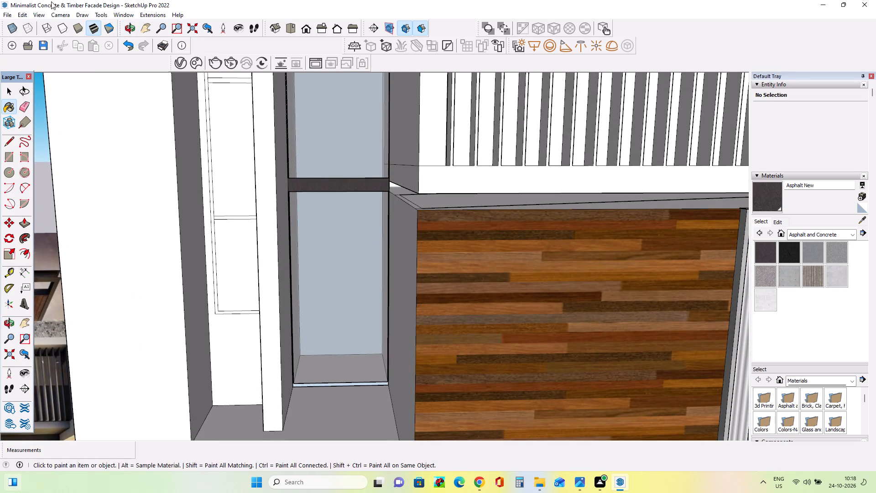
click(10, 159)
middle_drag(424, 259, 416, 273)
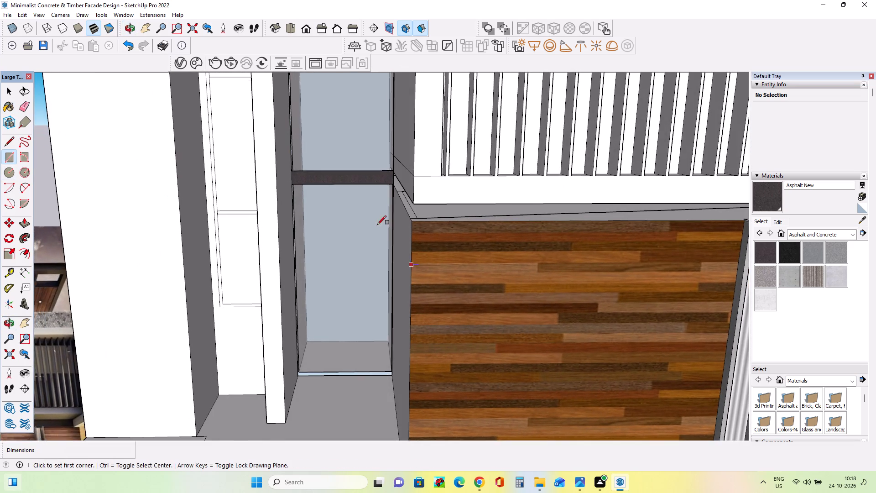
scroll(353, 210, up, 3)
middle_drag(335, 211, 341, 214)
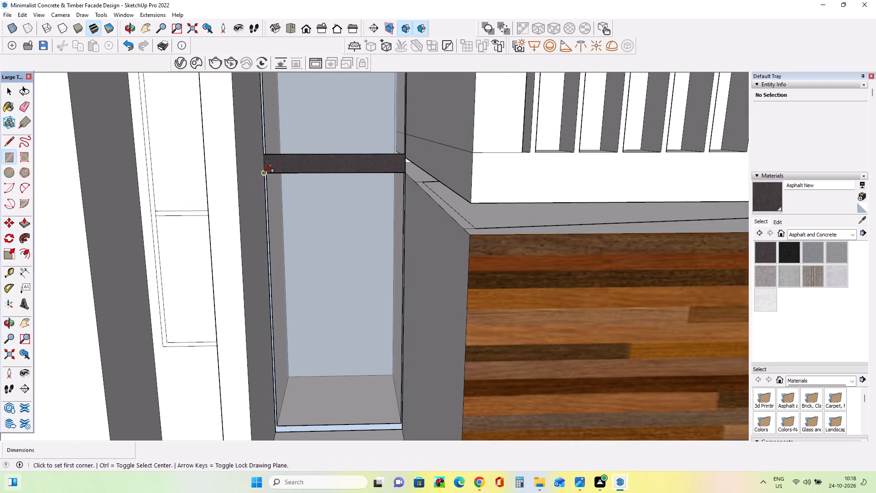
click(267, 173)
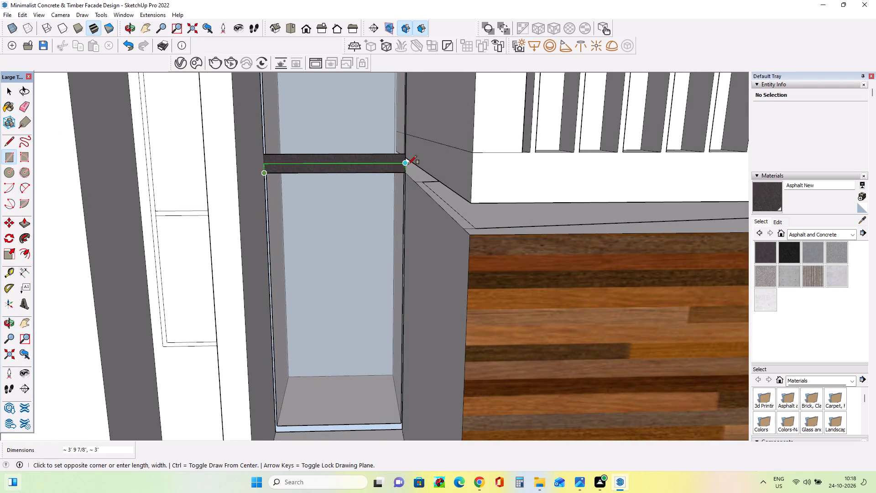
click(408, 164)
middle_drag(408, 229, 414, 213)
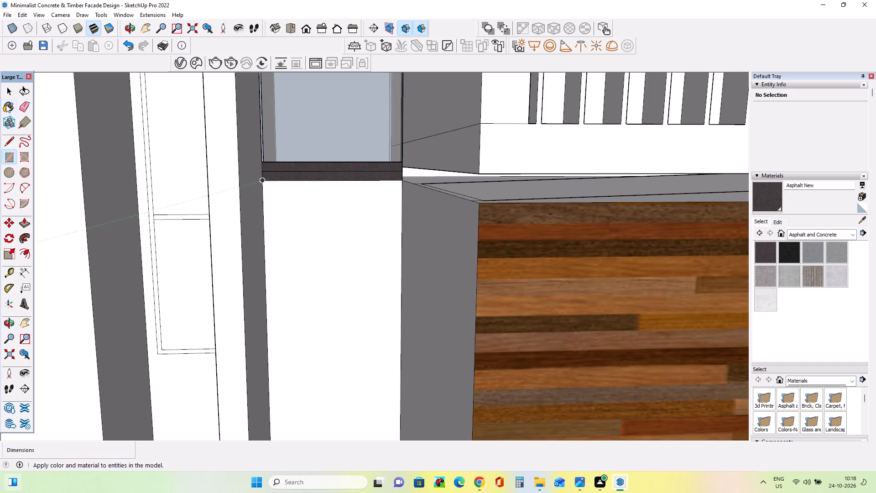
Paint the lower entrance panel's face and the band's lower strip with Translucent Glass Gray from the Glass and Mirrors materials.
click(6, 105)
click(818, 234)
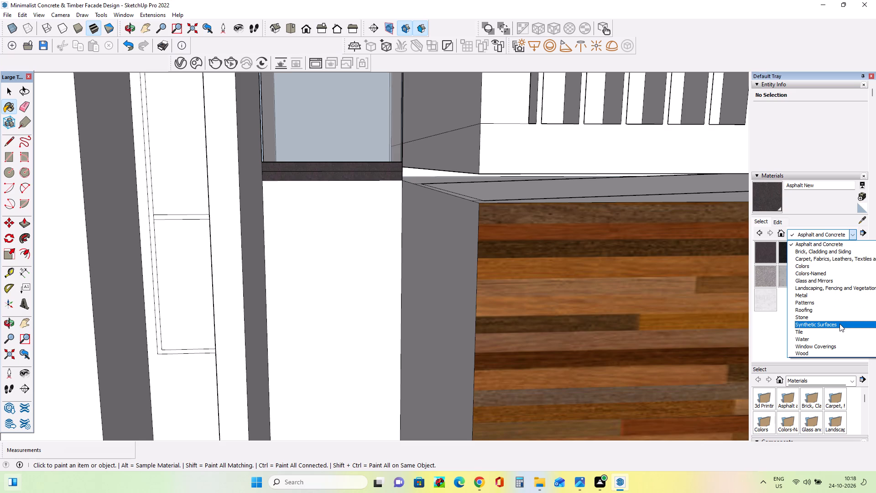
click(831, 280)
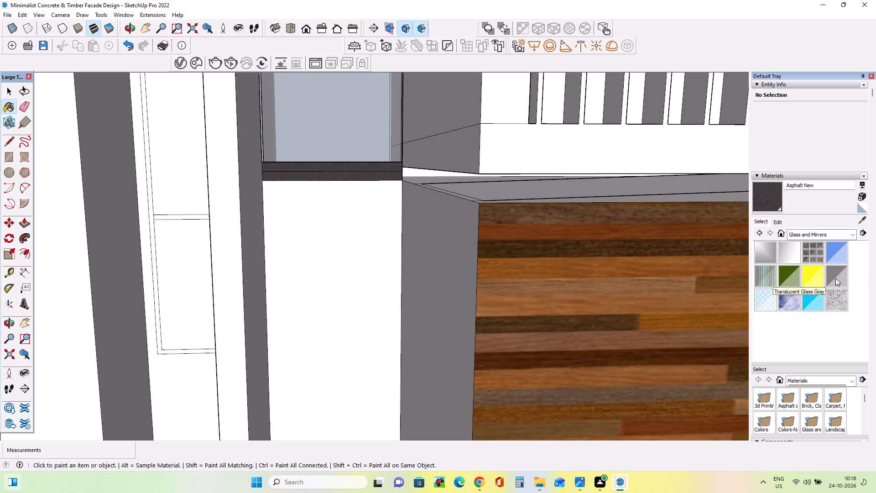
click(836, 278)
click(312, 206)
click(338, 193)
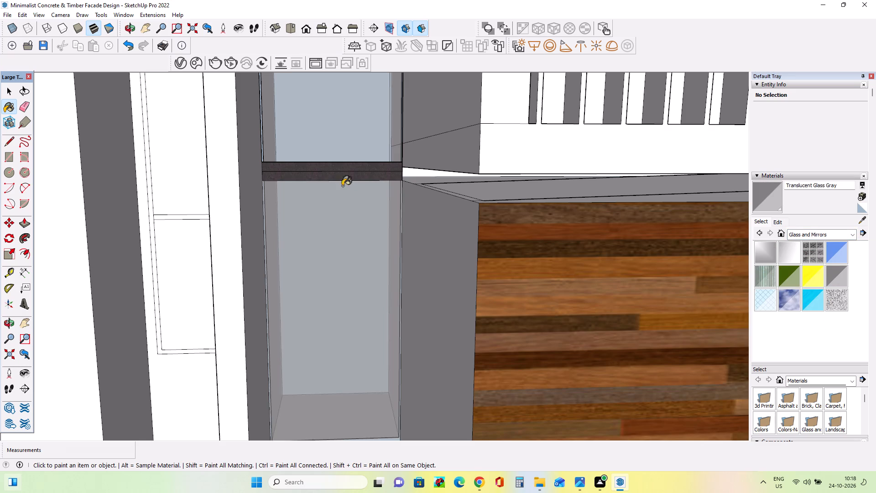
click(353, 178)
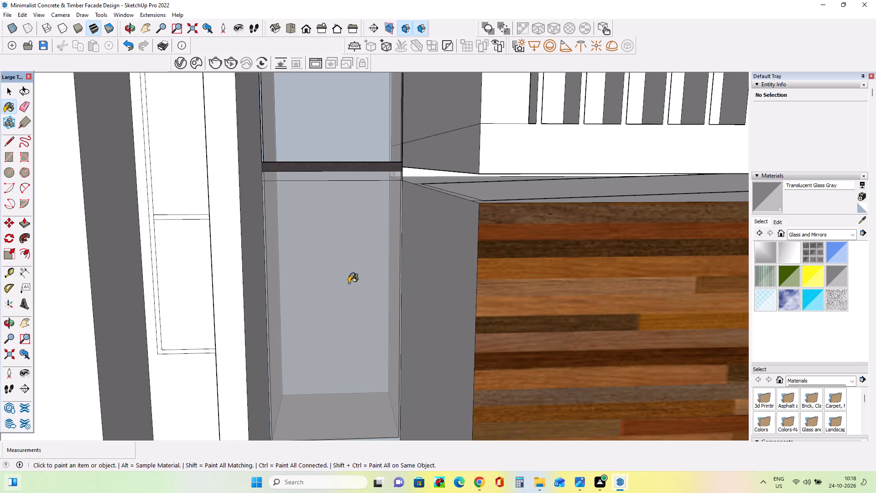
Erase the edge separating the band's lower strip from the lower entrance panel.
middle_drag(349, 240, 360, 244)
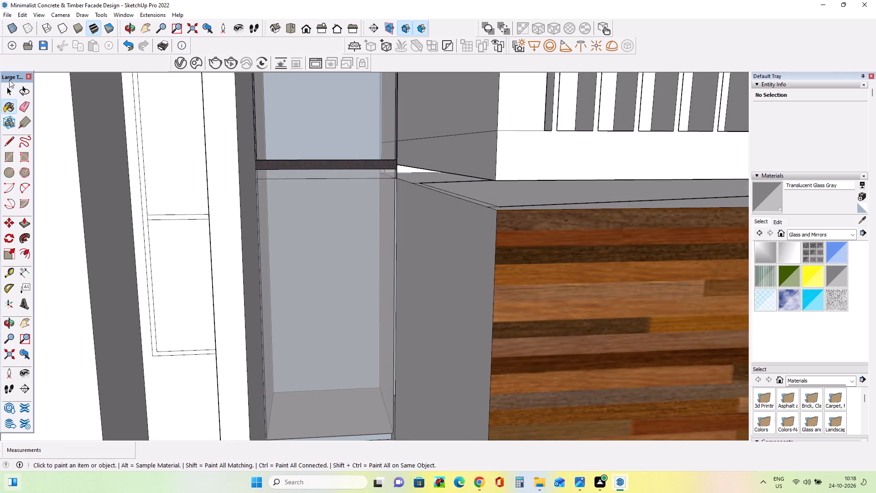
click(21, 105)
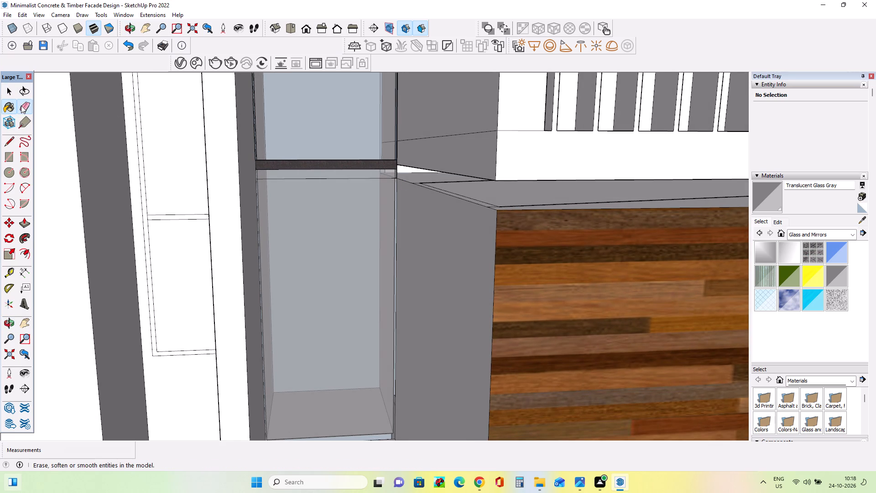
drag(377, 176, 376, 185)
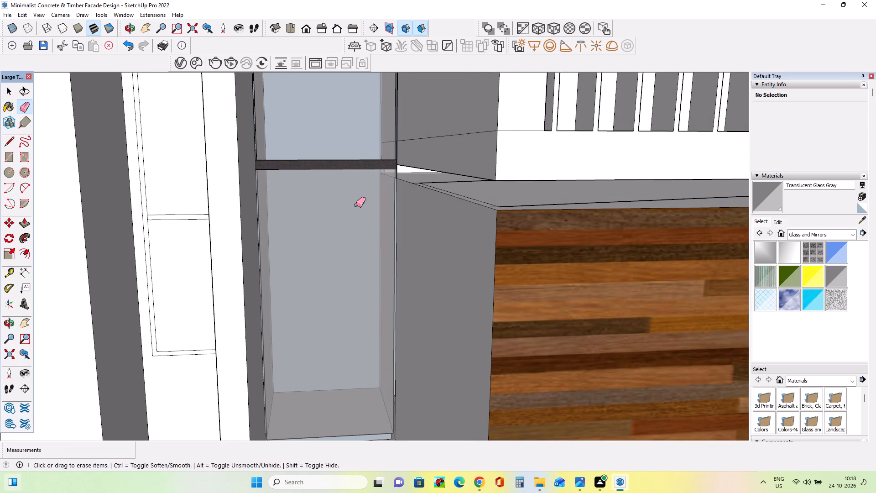
Examine the thinner band and the two entrance glass panels from near and far.
scroll(356, 205, down, 10)
middle_drag(398, 313, 359, 240)
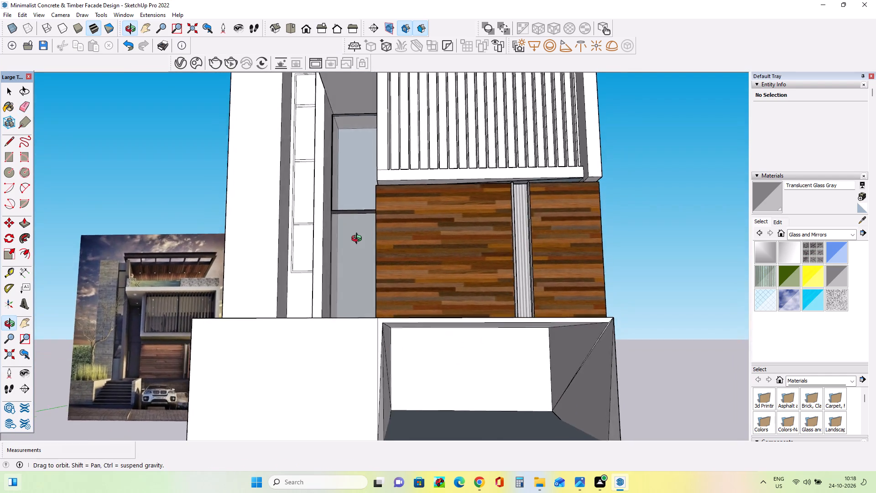
middle_drag(359, 240, 376, 291)
scroll(373, 293, down, 3)
scroll(334, 173, up, 4)
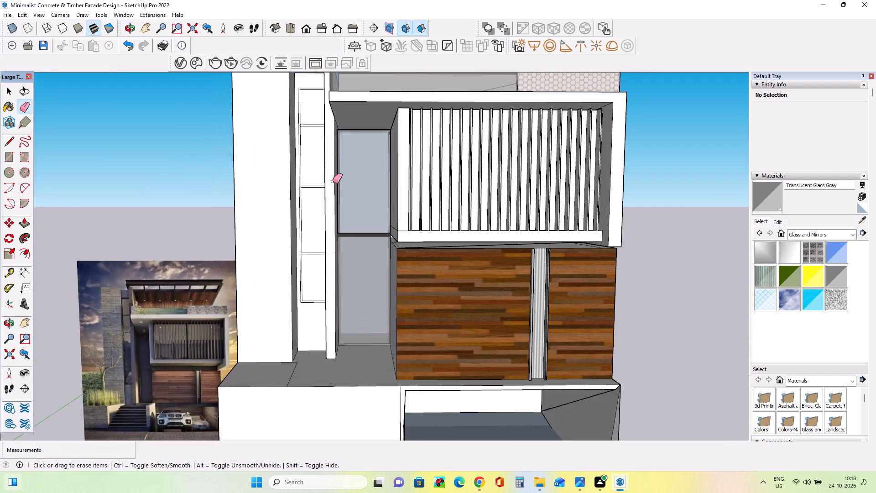
scroll(333, 181, up, 4)
middle_drag(390, 283, 403, 271)
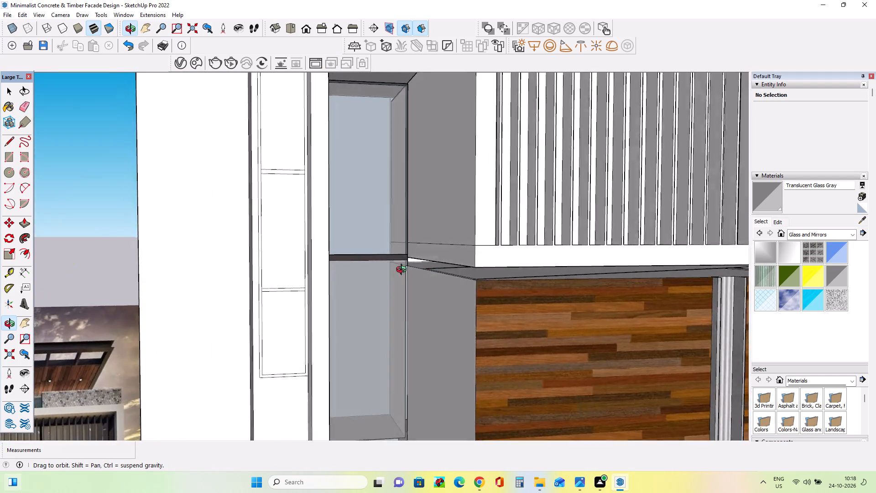
middle_drag(403, 271, 375, 273)
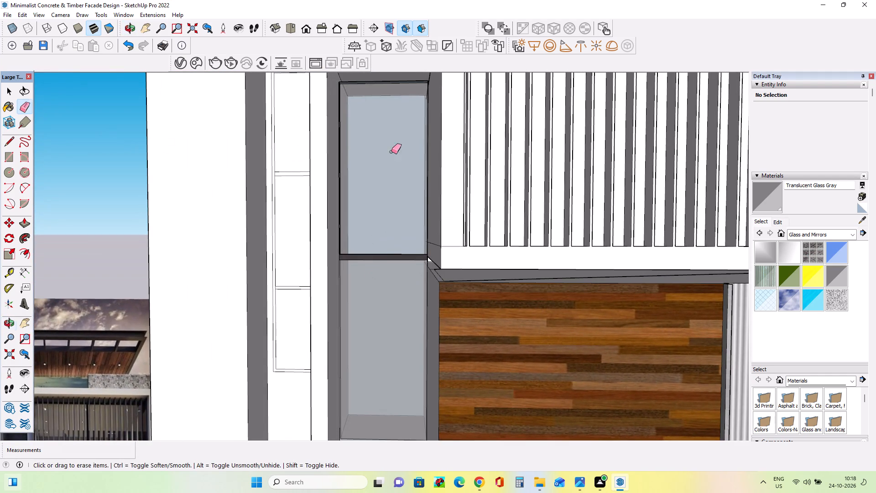
middle_drag(398, 154, 412, 144)
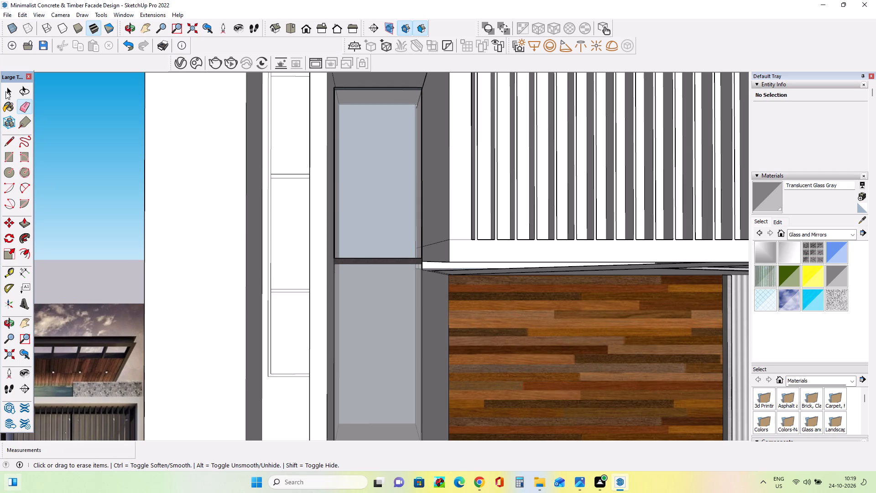
Select the upper and lower entrance glass faces in turn to compare how each panel is built.
click(8, 92)
click(370, 191)
middle_drag(363, 272, 370, 329)
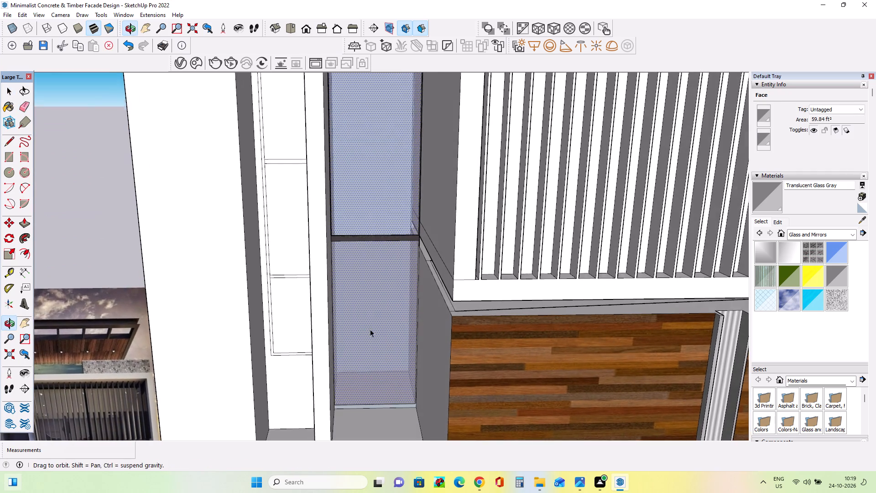
middle_drag(370, 329, 370, 330)
click(371, 331)
middle_drag(407, 325, 386, 312)
click(388, 200)
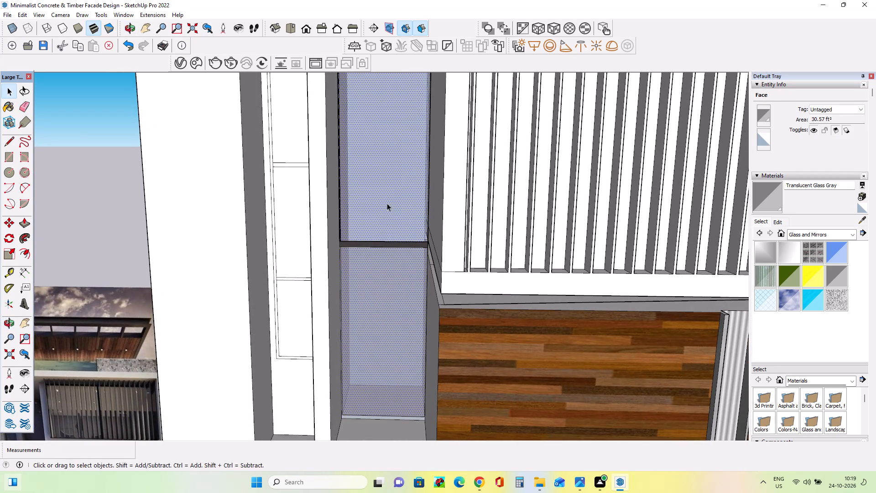
middle_drag(390, 239, 416, 305)
scroll(399, 273, down, 4)
middle_drag(410, 171, 359, 72)
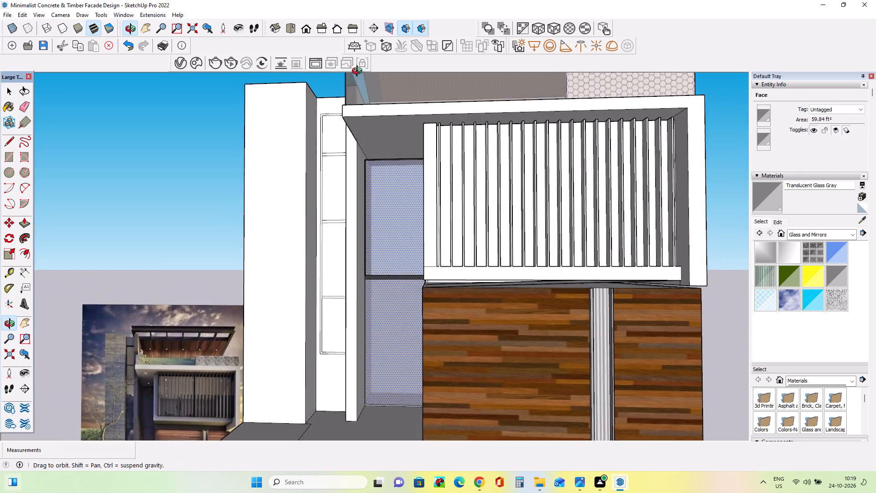
middle_drag(359, 72, 364, 65)
scroll(396, 230, up, 7)
click(376, 401)
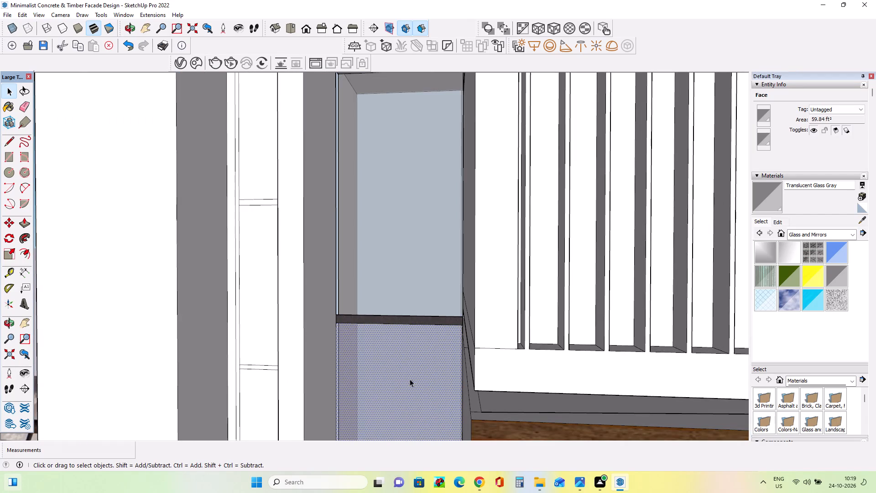
click(370, 284)
click(391, 351)
scroll(383, 342, down, 4)
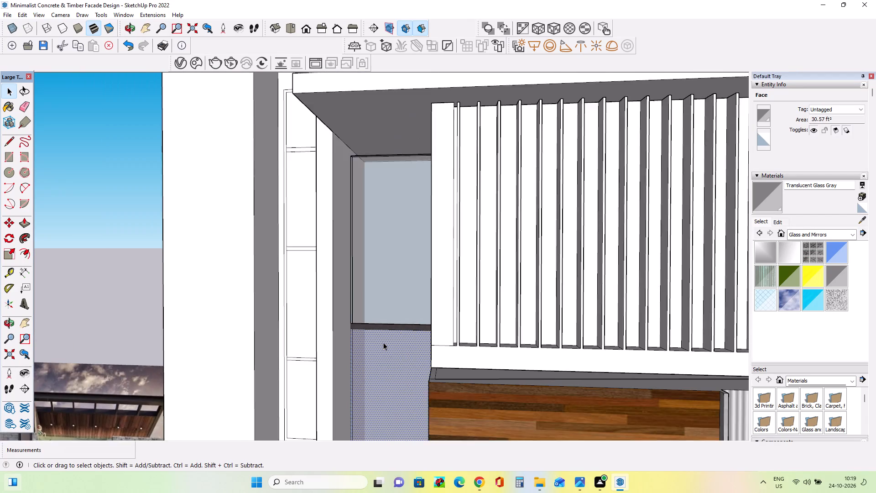
scroll(383, 342, down, 4)
Delete the extra front glass face of the lower entrance panel below the band.
click(108, 157)
middle_drag(269, 267, 314, 298)
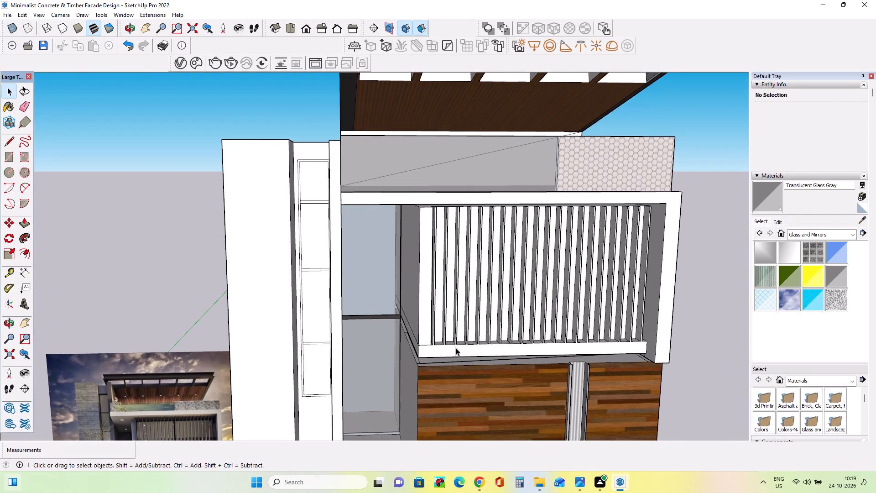
click(395, 351)
key(Delete)
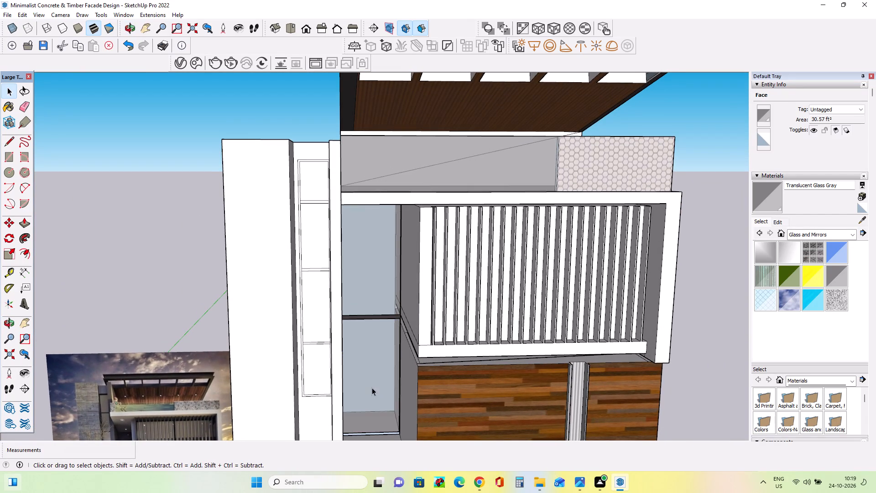
Select the remaining entrance glass face and check the glazing within the whole facade.
middle_drag(375, 387, 339, 390)
click(378, 377)
middle_drag(395, 404, 389, 380)
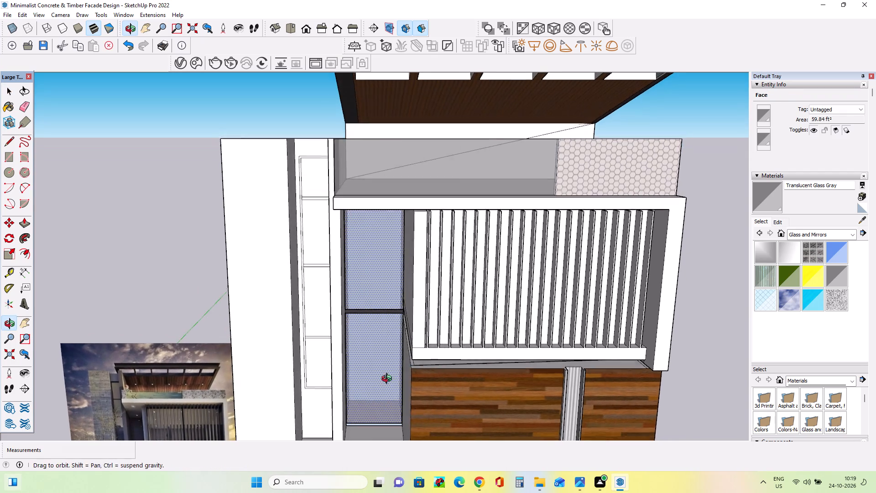
middle_drag(389, 380, 399, 390)
click(122, 189)
scroll(203, 224, down, 3)
middle_drag(326, 273, 396, 296)
scroll(272, 307, up, 7)
middle_drag(361, 331, 328, 310)
scroll(323, 303, down, 4)
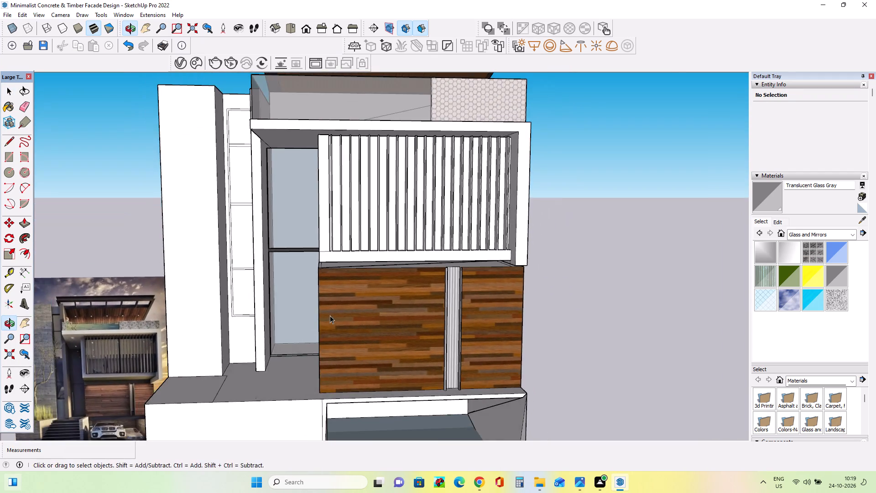
Examine the entrance door and its vertical handle in the reference image alongside the model.
scroll(137, 397, up, 6)
scroll(108, 388, down, 1)
scroll(108, 388, up, 2)
scroll(108, 388, down, 1)
scroll(108, 388, up, 12)
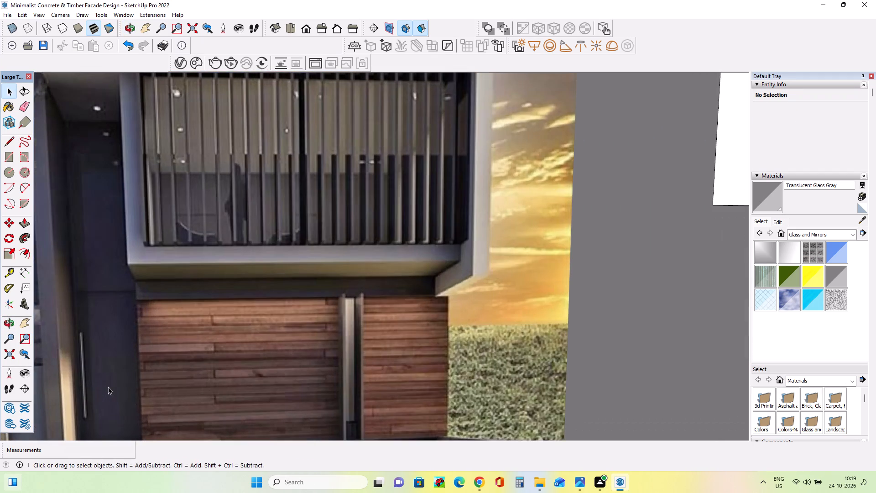
scroll(108, 387, up, 1)
scroll(108, 387, down, 17)
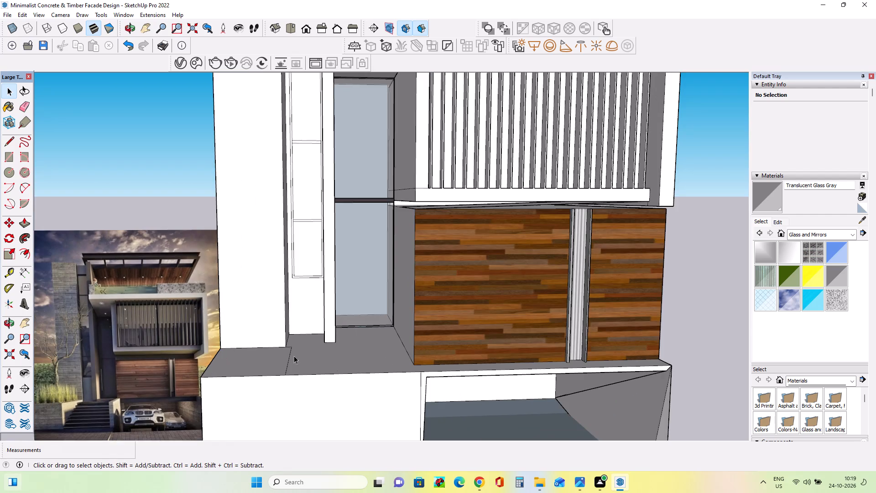
Draw a tall door handle rectangle, about 4' 3 3/8" by 1 9/16", on the lower entrance glass near the edge away from the timber wall.
middle_drag(379, 330, 339, 342)
scroll(364, 256, up, 4)
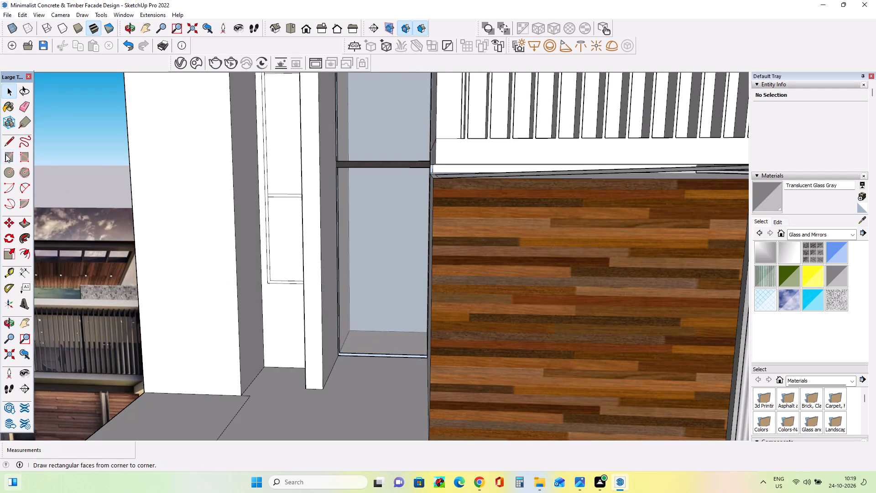
click(9, 157)
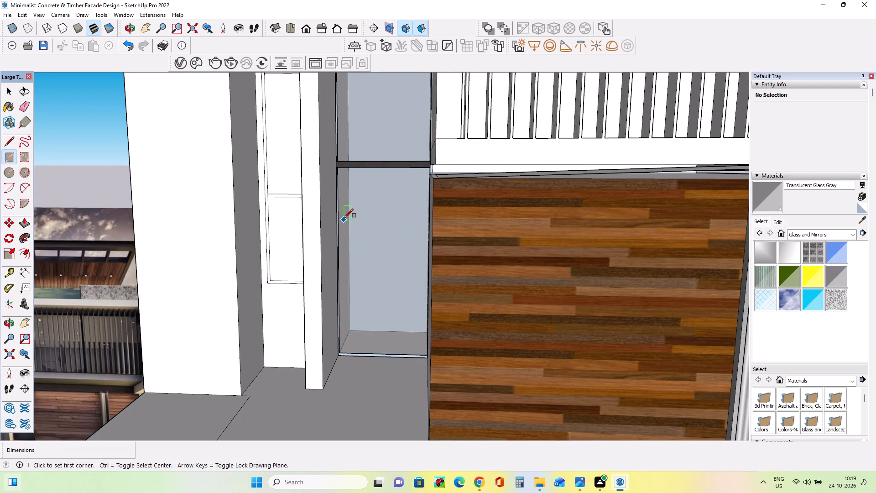
click(345, 212)
scroll(349, 309, up, 4)
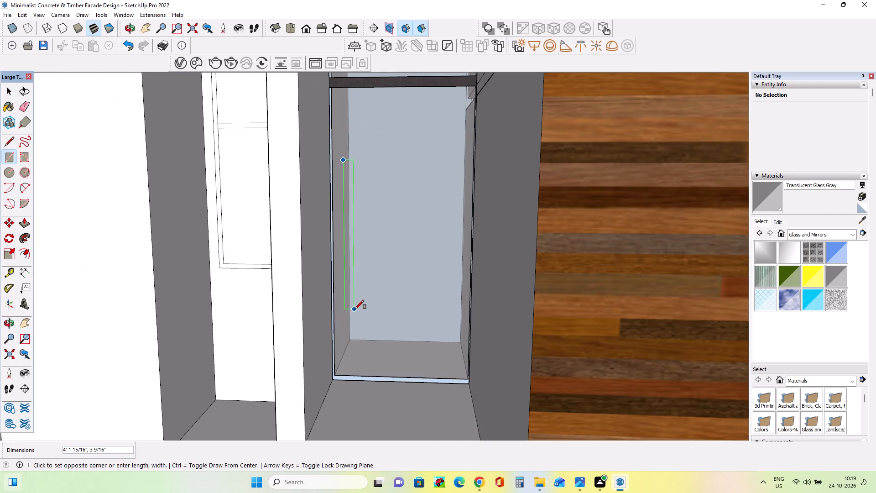
scroll(353, 314, up, 4)
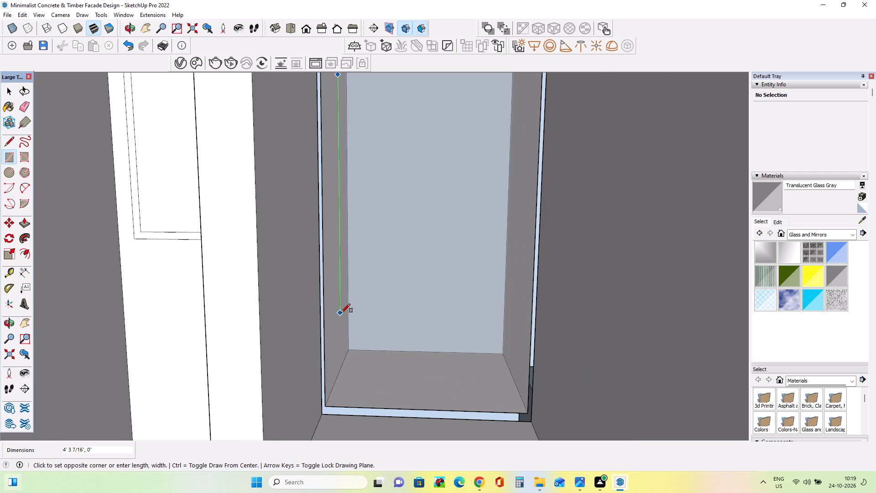
click(347, 313)
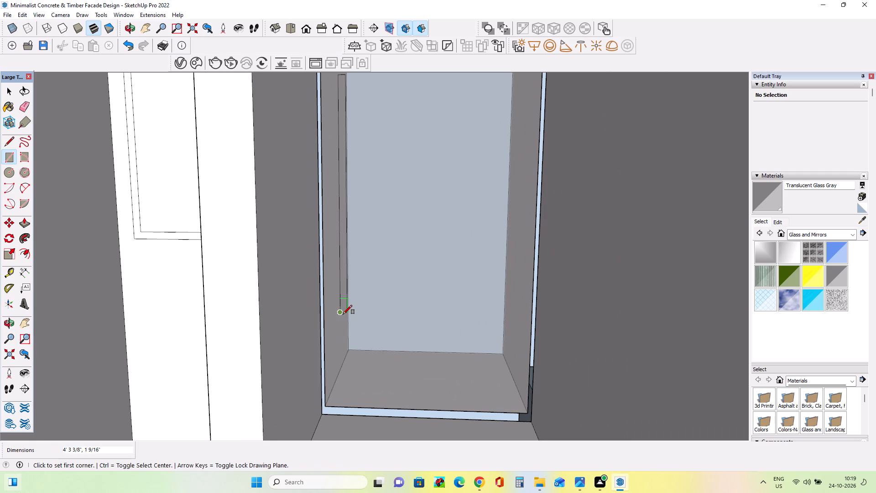
Push/Pull the tall door handle rectangle on the lower entrance glass outward by 4 1/2".
middle_drag(368, 331, 384, 337)
click(21, 221)
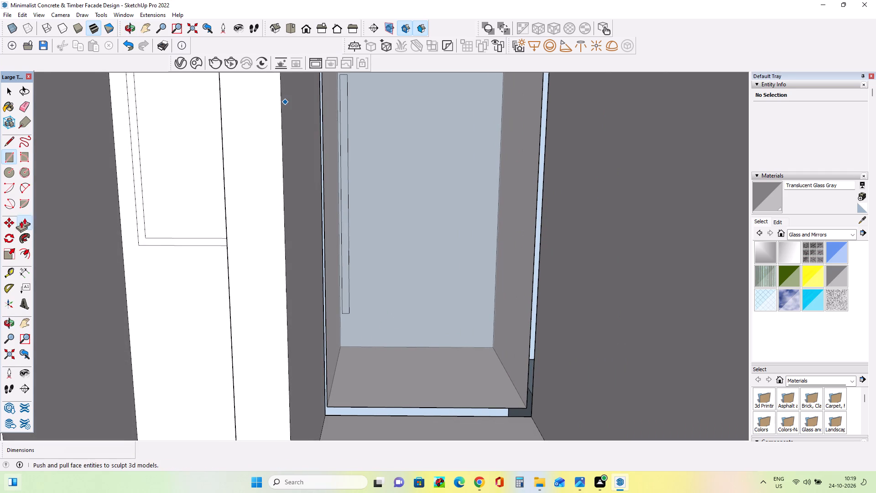
drag(346, 294, 344, 299)
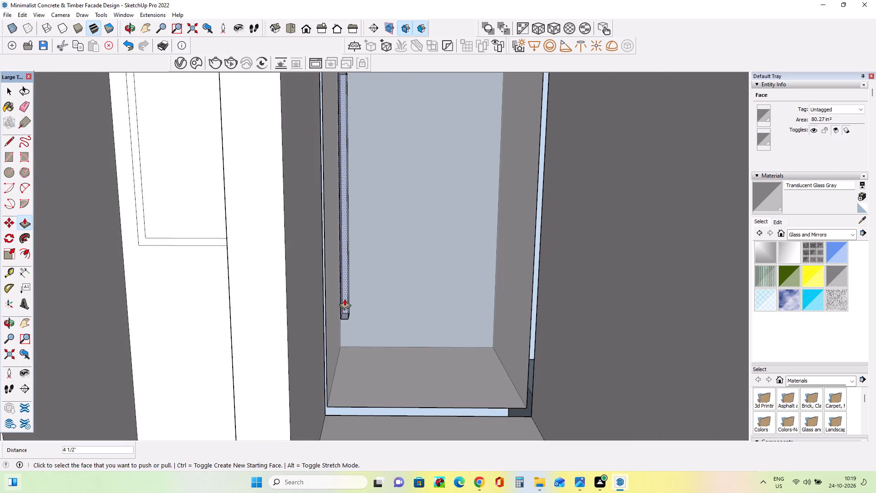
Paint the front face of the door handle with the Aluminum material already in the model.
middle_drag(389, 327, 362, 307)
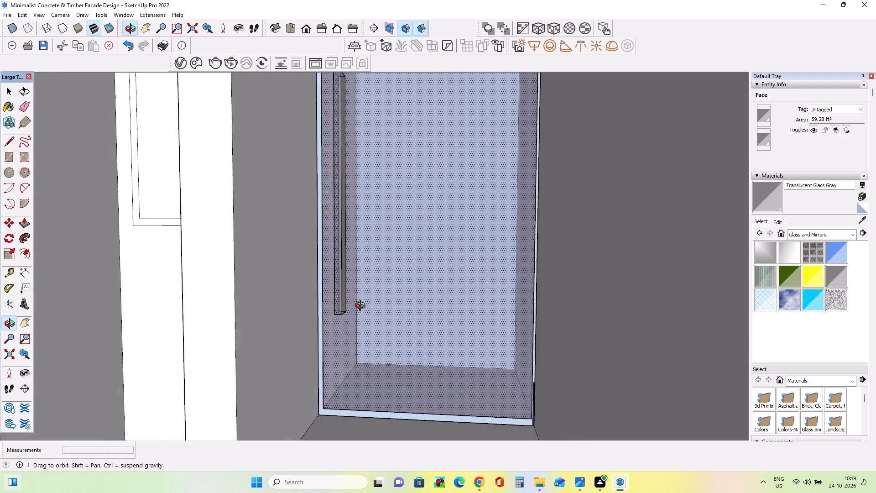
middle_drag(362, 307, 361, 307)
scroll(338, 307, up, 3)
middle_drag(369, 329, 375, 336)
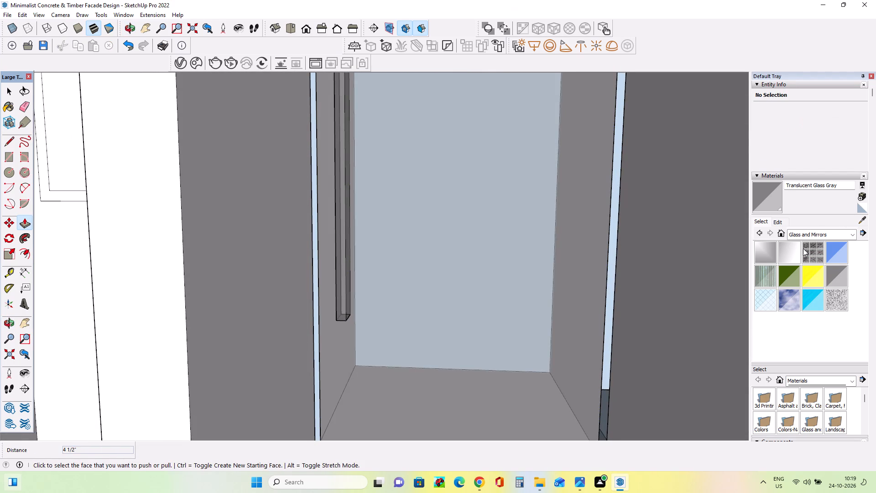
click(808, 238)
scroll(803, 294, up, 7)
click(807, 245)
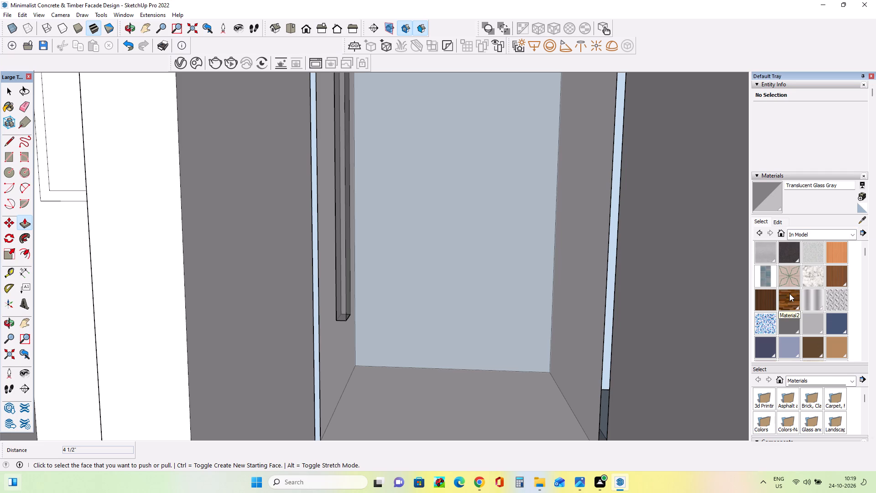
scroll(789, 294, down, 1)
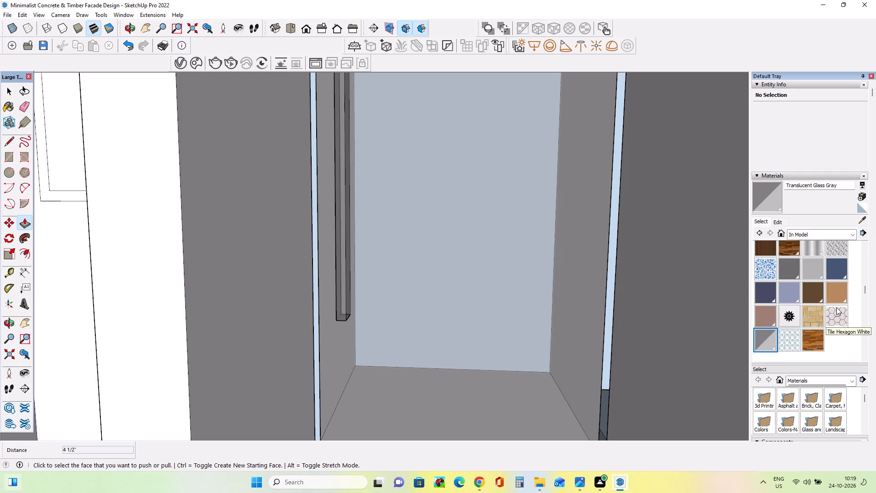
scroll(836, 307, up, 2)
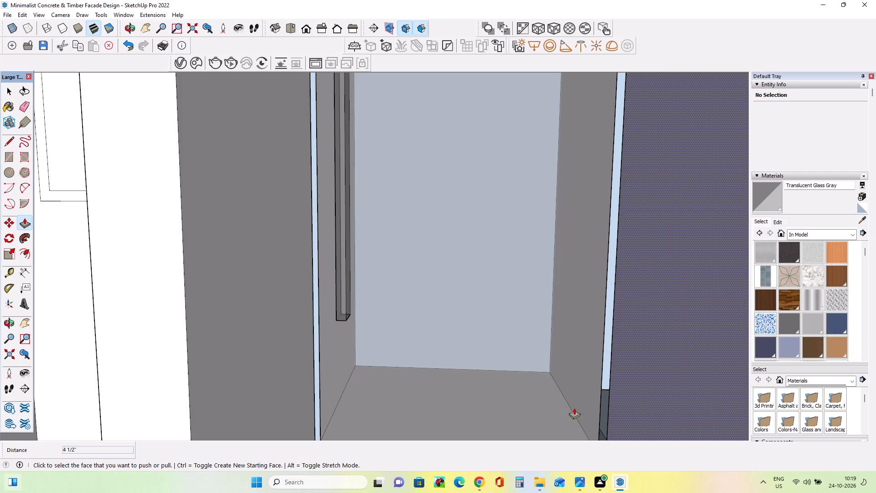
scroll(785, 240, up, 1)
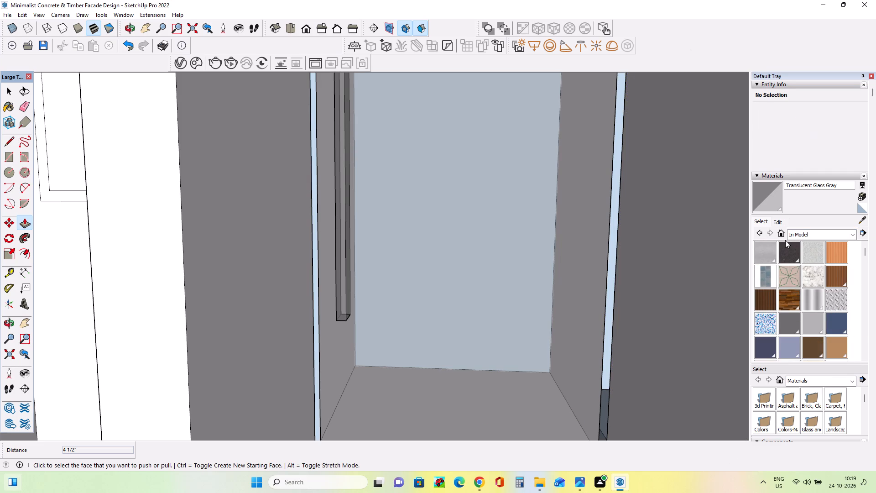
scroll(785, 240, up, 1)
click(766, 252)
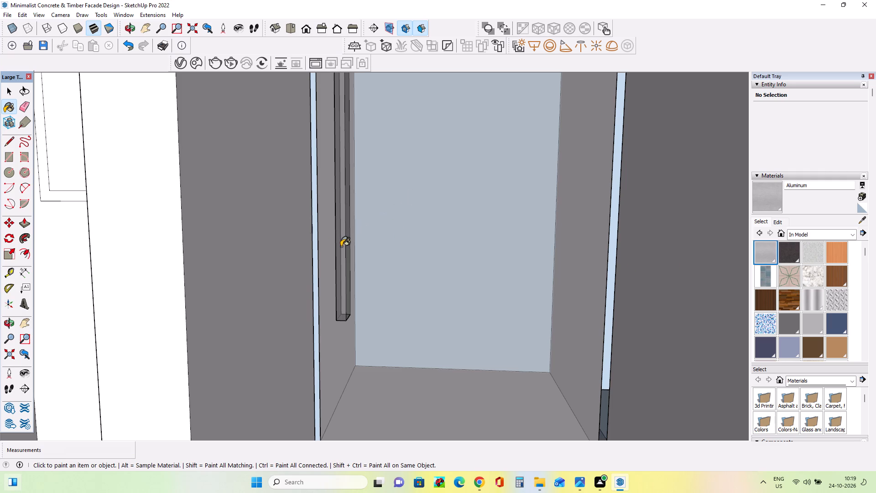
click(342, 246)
Paint the front face of the door handle with Steel Brushed Stainless from the Metal materials.
middle_drag(358, 261, 324, 268)
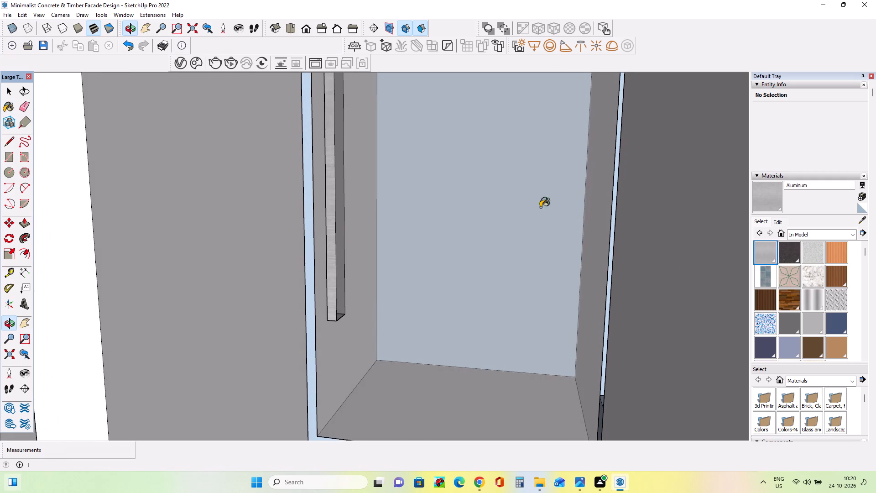
scroll(821, 320, down, 2)
scroll(807, 313, up, 1)
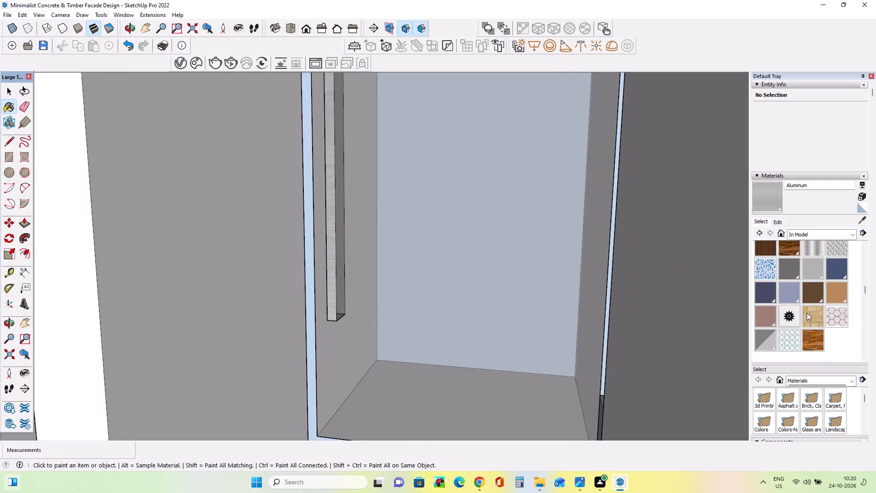
scroll(807, 313, up, 1)
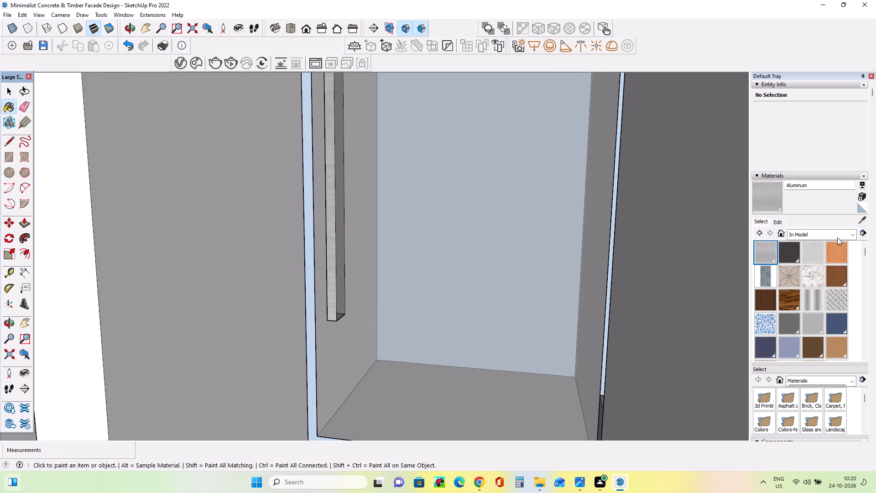
click(824, 233)
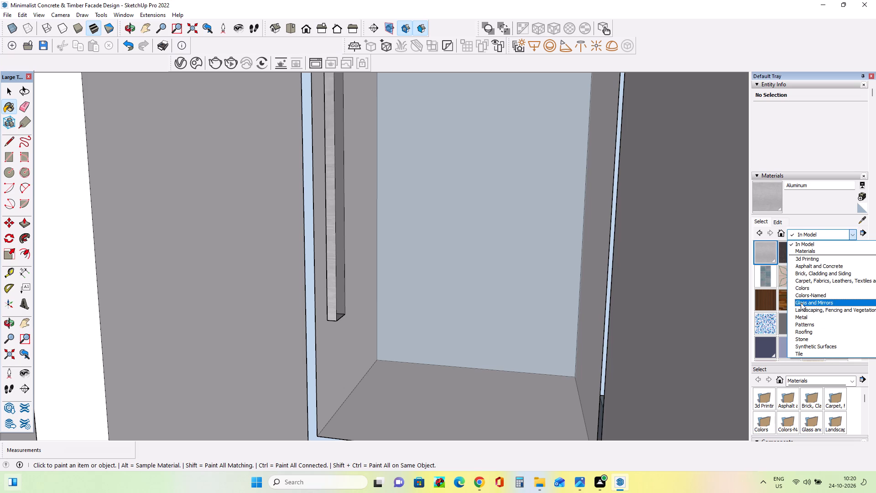
scroll(814, 329, down, 6)
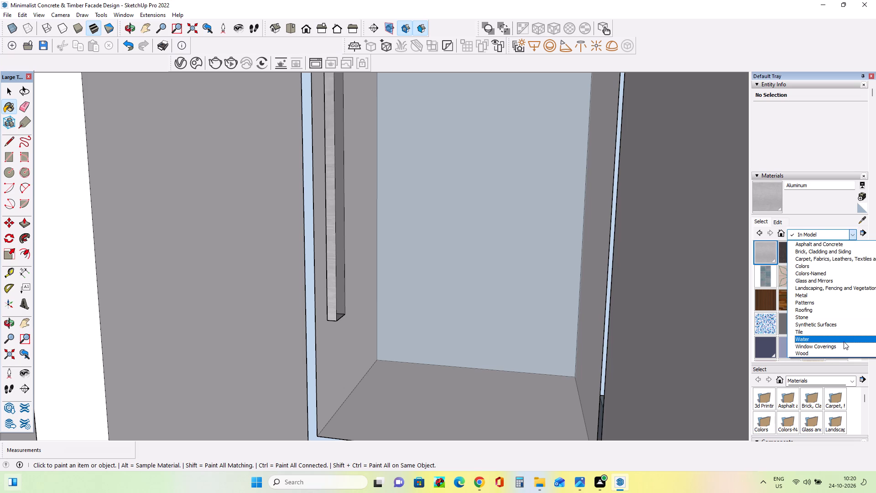
click(826, 294)
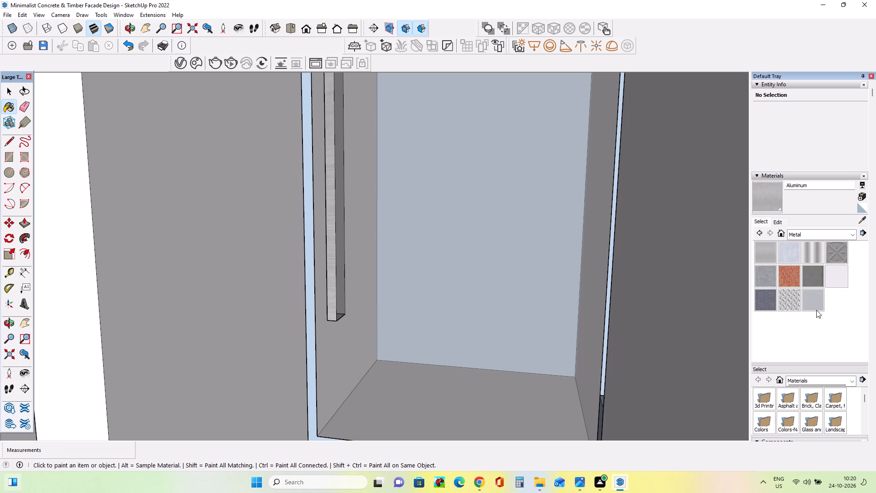
click(812, 302)
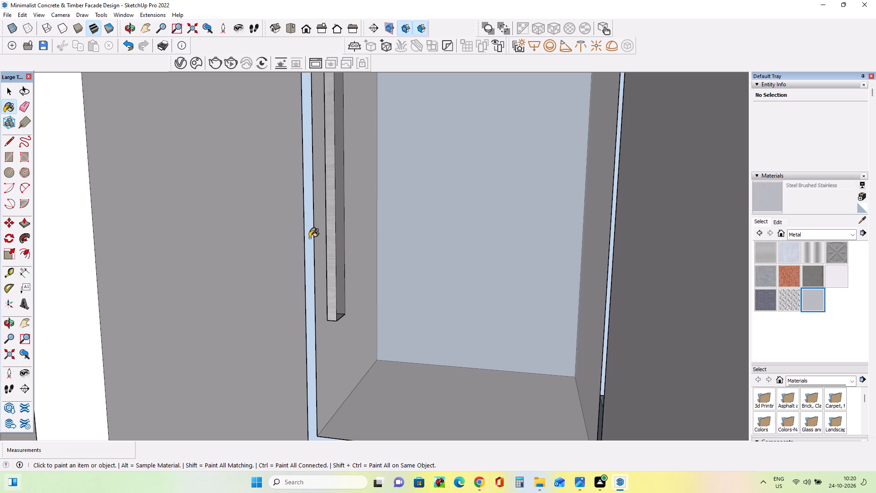
click(334, 241)
click(330, 239)
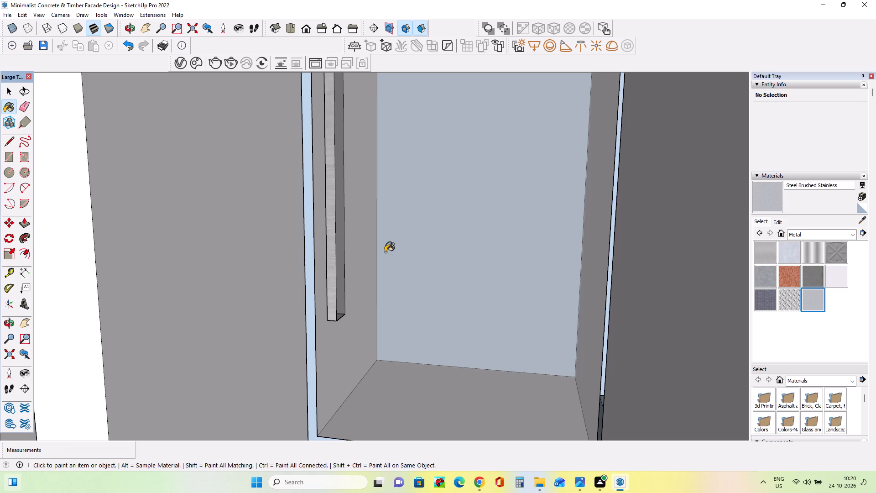
Paint both long side faces of the door handle with Steel Brushed Stainless.
middle_drag(385, 253, 375, 290)
scroll(344, 298, up, 4)
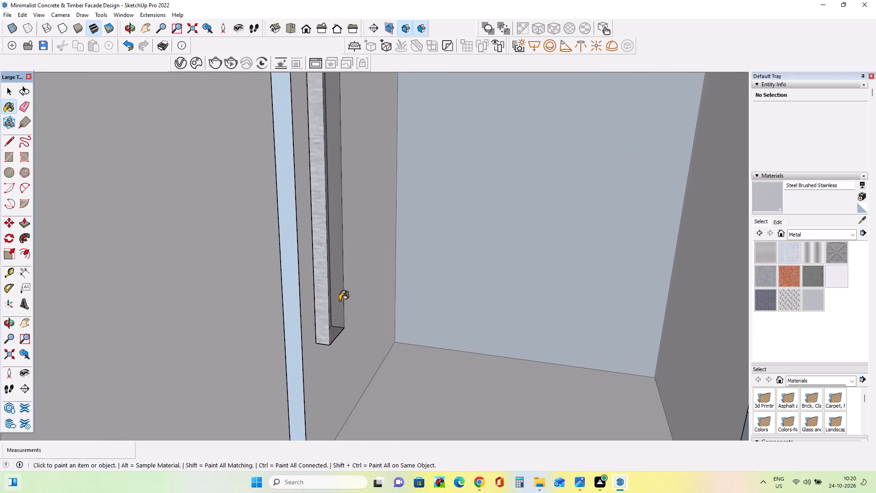
scroll(339, 300, up, 3)
click(333, 309)
middle_drag(385, 313, 470, 334)
scroll(373, 325, up, 3)
click(385, 325)
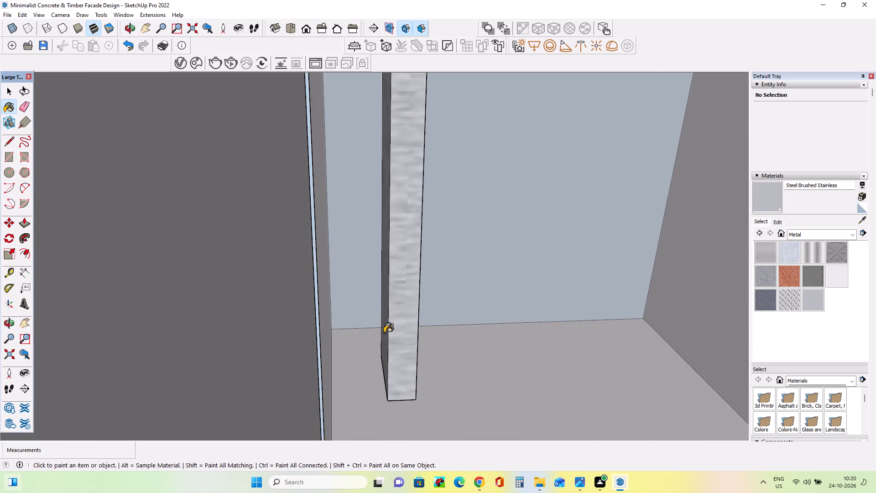
Examine the entrance with its door handle within the whole facade, alongside the reference image.
scroll(383, 333, down, 11)
scroll(227, 278, down, 12)
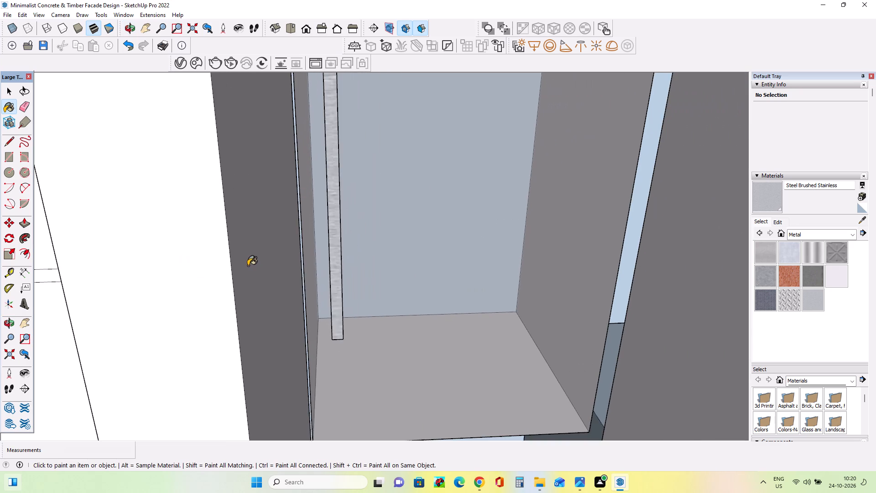
scroll(313, 296, down, 3)
scroll(375, 327, down, 6)
scroll(375, 327, up, 1)
scroll(375, 327, down, 2)
scroll(436, 333, down, 10)
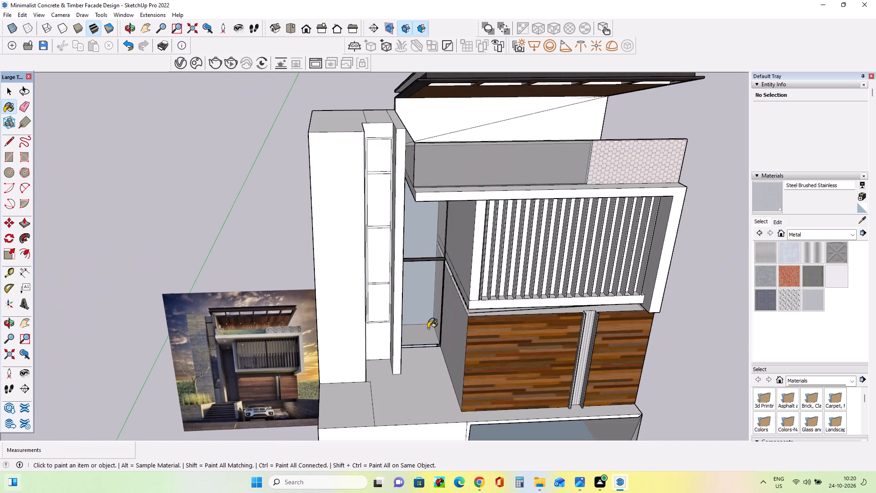
middle_drag(478, 327, 378, 217)
scroll(391, 231, down, 6)
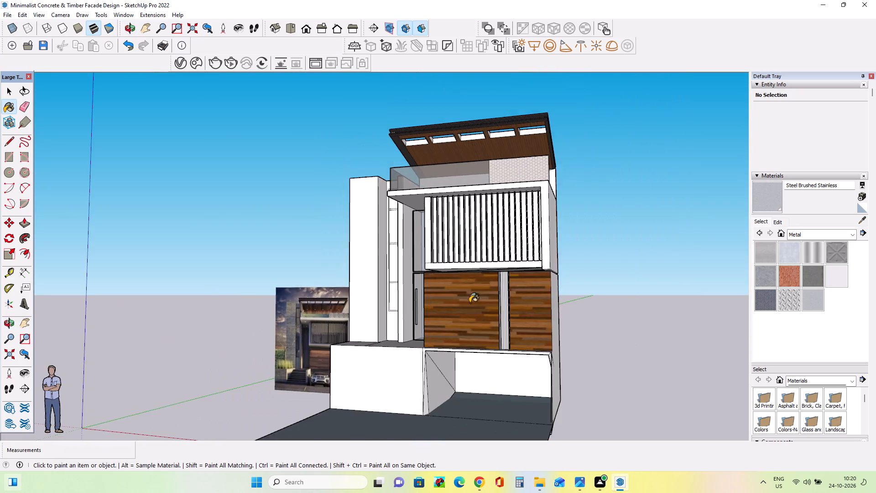
middle_drag(488, 316, 541, 347)
scroll(514, 294, up, 2)
middle_drag(514, 293, 524, 295)
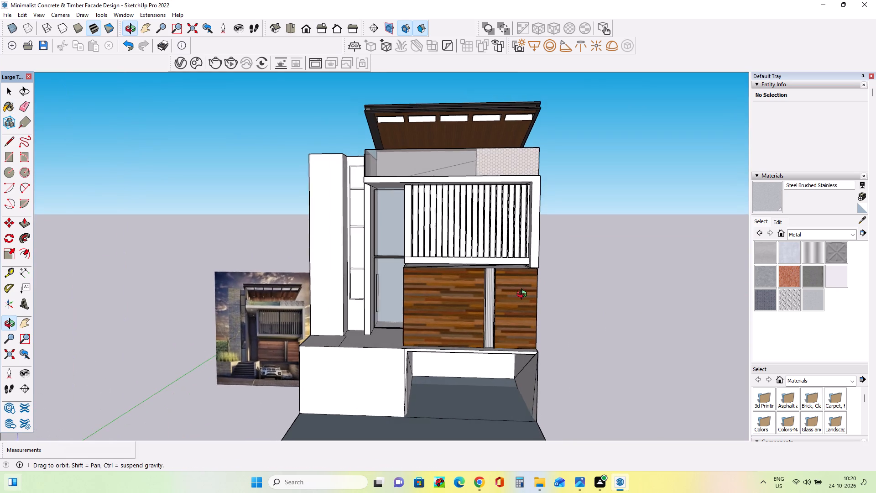
middle_drag(524, 295, 525, 297)
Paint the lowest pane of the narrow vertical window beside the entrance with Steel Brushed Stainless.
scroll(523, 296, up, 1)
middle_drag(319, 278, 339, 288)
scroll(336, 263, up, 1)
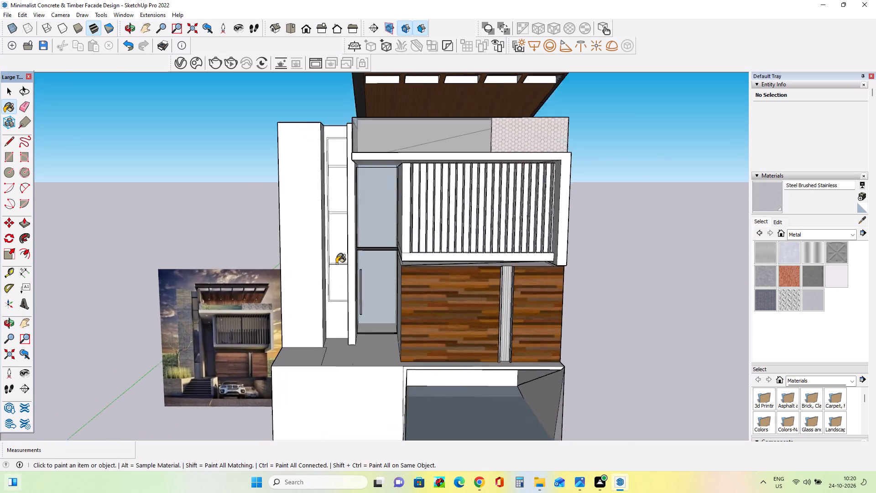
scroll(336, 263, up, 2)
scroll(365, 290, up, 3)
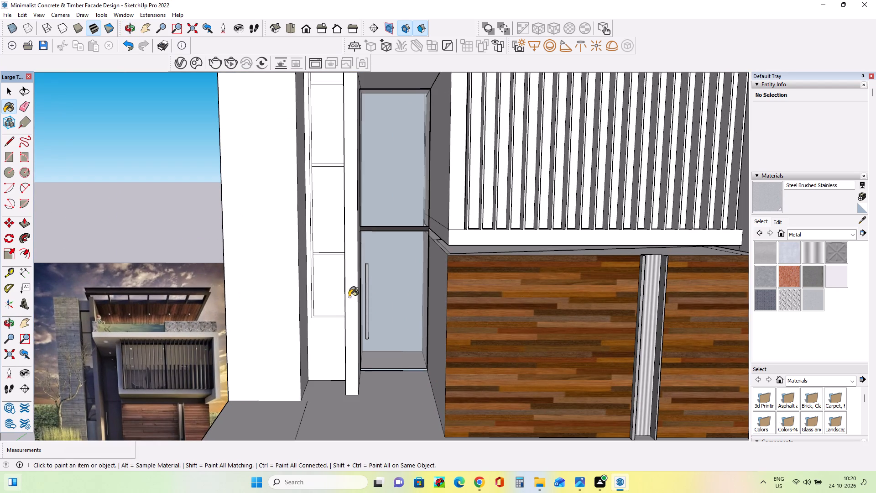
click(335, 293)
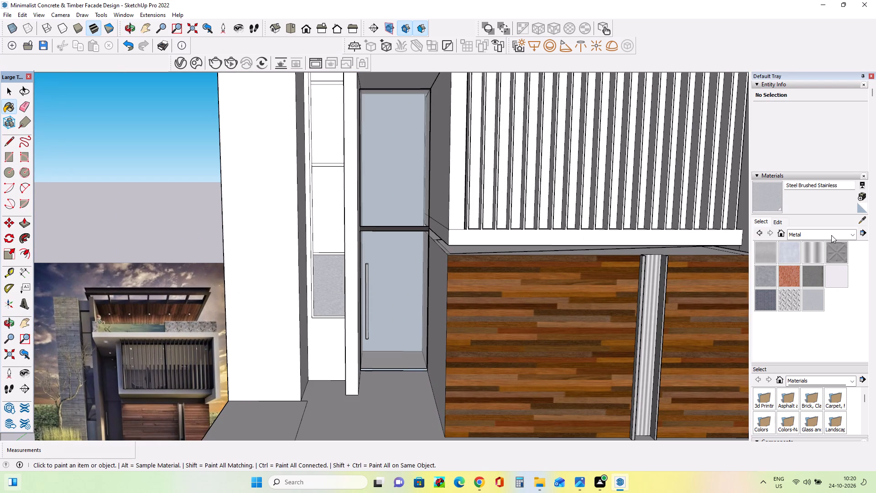
Paint all four panes of the narrow vertical window with Translucent Glass Gray from the Glass and Mirrors materials.
click(831, 235)
click(819, 280)
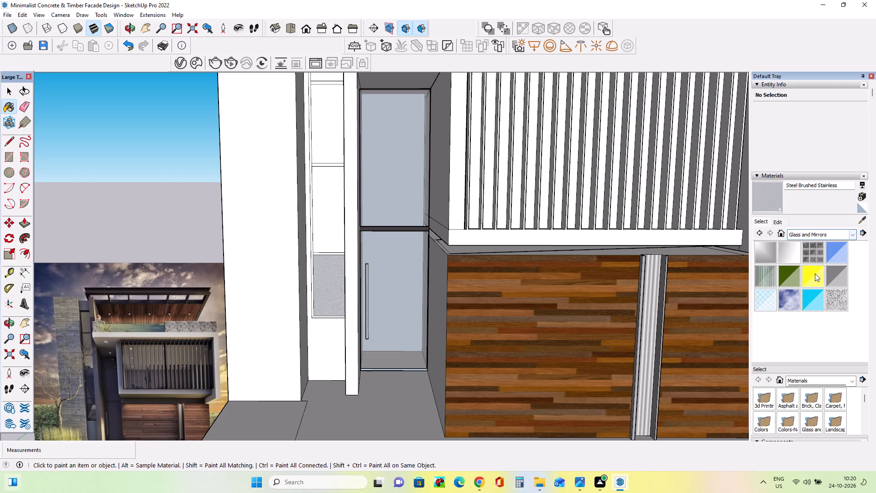
click(840, 270)
middle_drag(242, 262, 249, 269)
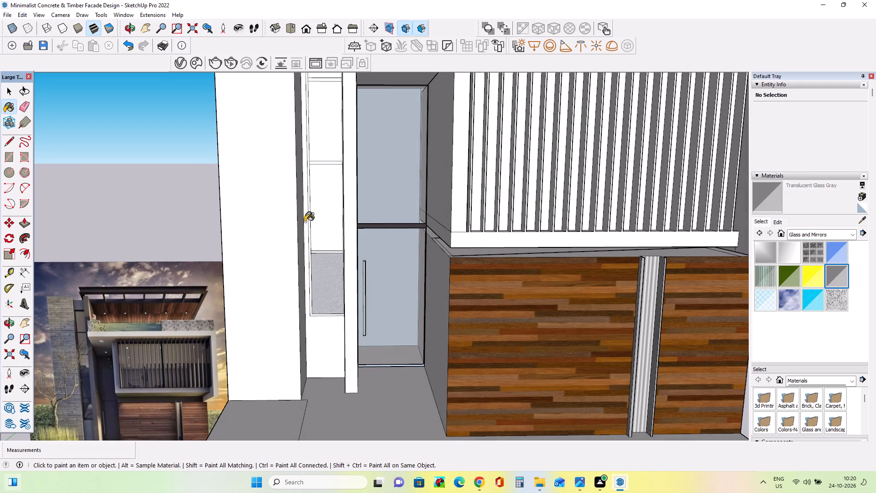
middle_drag(350, 268, 353, 263)
click(335, 281)
click(323, 226)
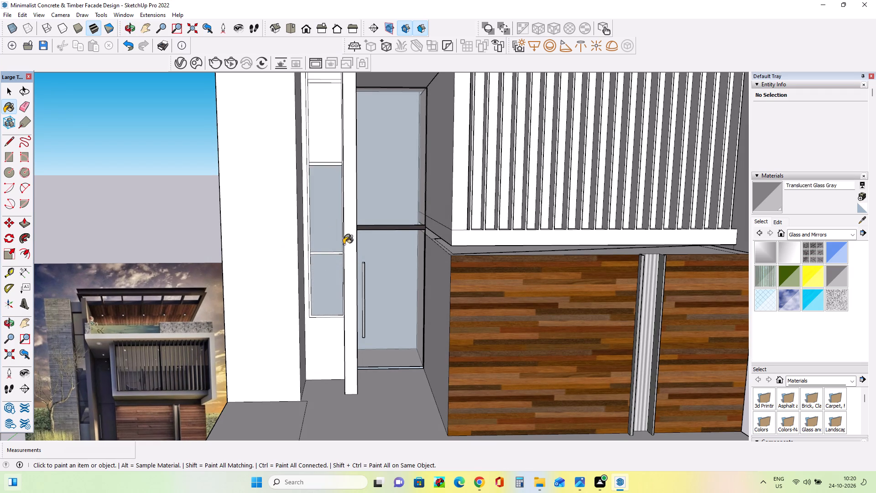
middle_drag(354, 261, 391, 330)
scroll(391, 330, down, 3)
click(338, 176)
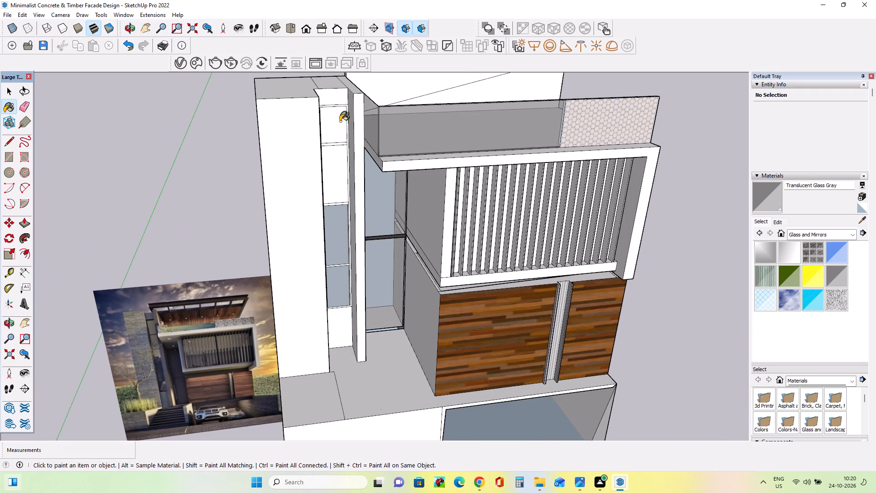
click(340, 121)
Delete all four pane faces from the narrow vertical window beside the entrance.
middle_drag(375, 253, 364, 246)
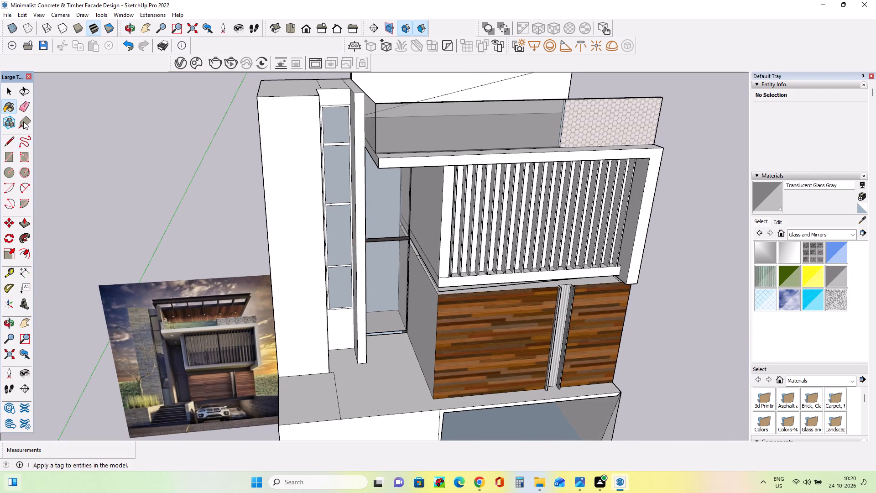
click(10, 92)
click(342, 128)
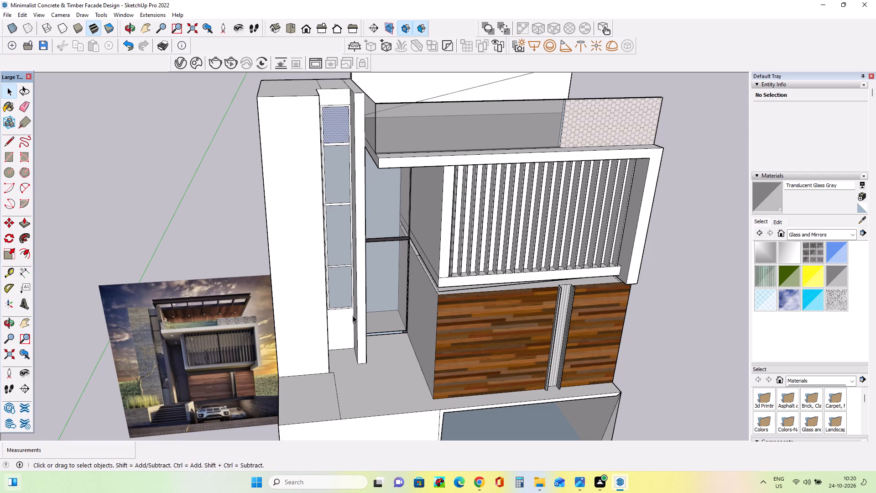
key(Delete)
click(332, 176)
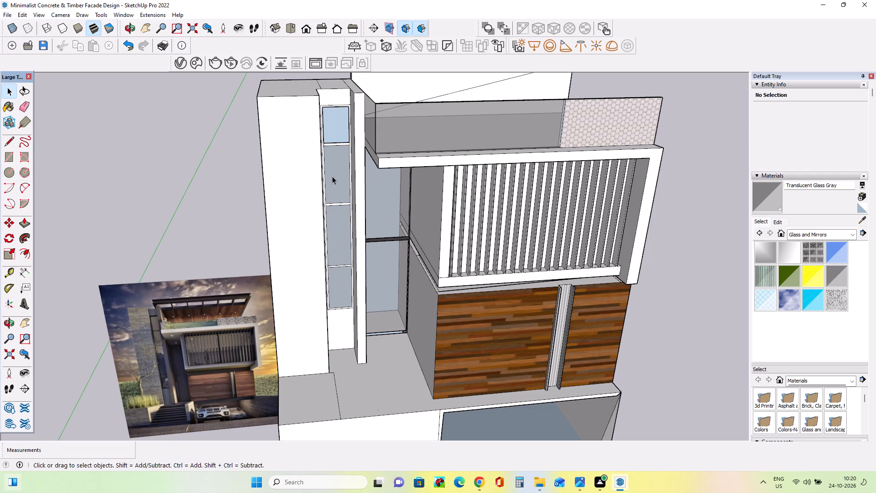
key(Delete)
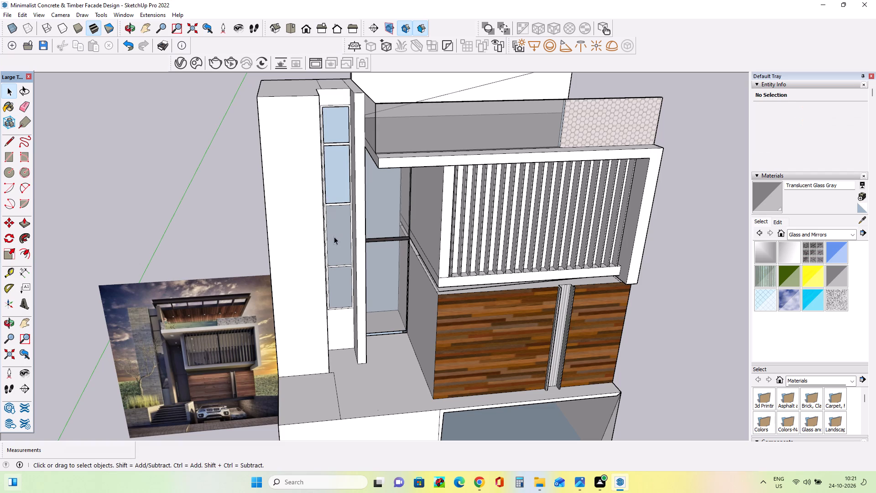
click(334, 236)
key(Delete)
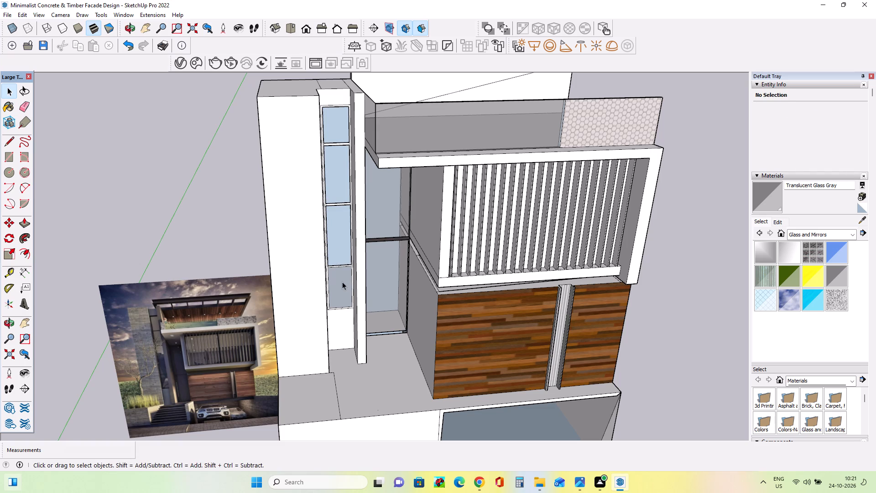
click(343, 283)
key(Delete)
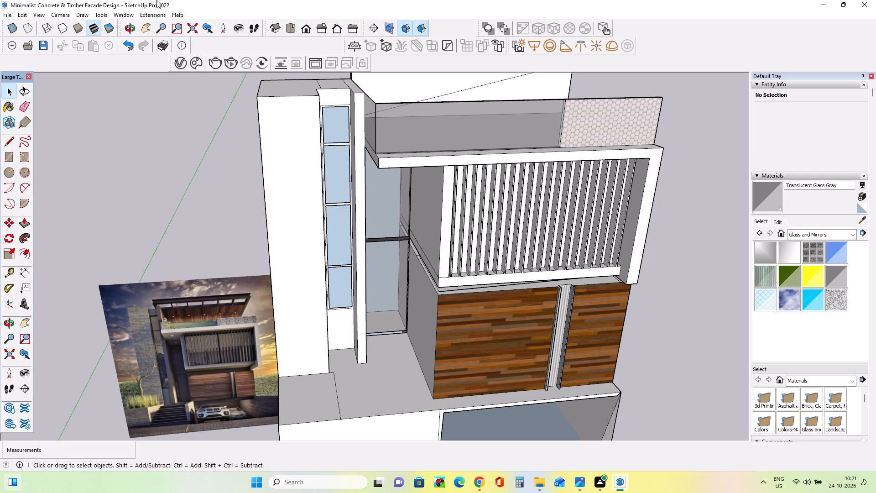
Paint the surface behind the two upper openings of the narrow vertical window with Translucent Glass Gray.
click(832, 280)
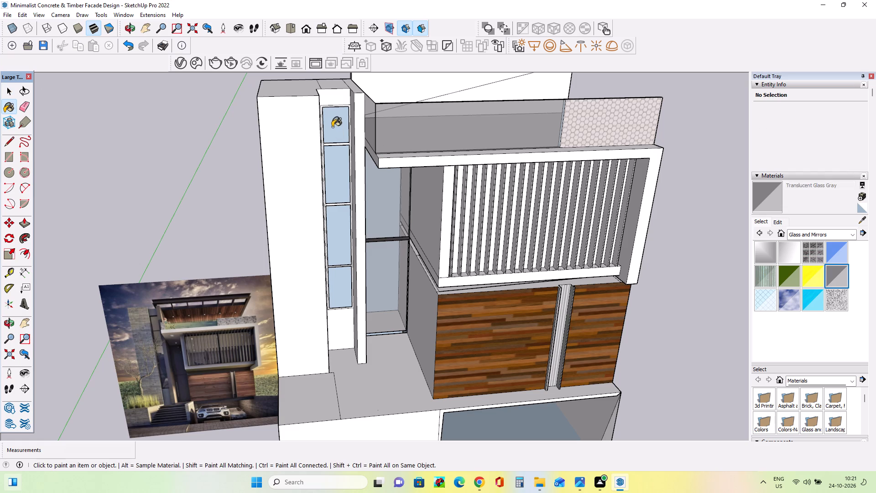
click(332, 126)
click(332, 171)
Draw a rectangle of 25' 11 7/8" by 22' 11 1/2" across the rear of the house, from bottom corner to opposite top corner.
middle_drag(381, 250, 360, 145)
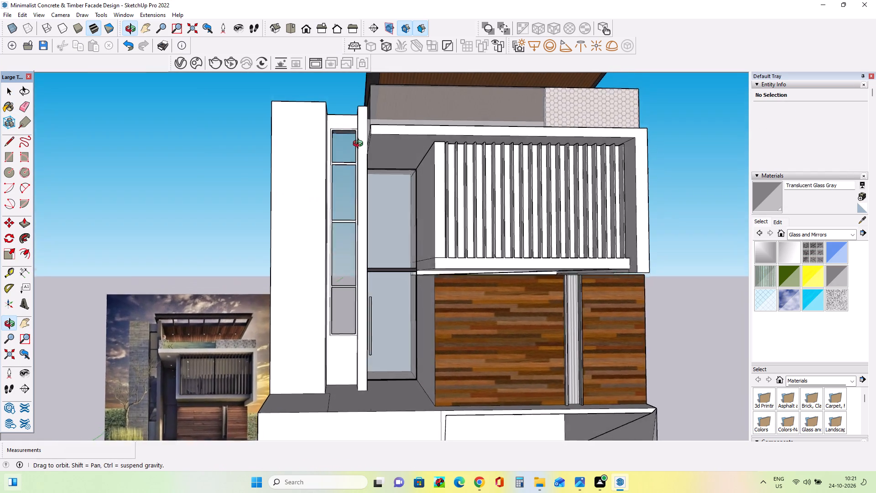
middle_drag(360, 145, 856, 215)
middle_drag(308, 370, 412, 313)
scroll(412, 313, down, 8)
middle_drag(419, 336, 495, 371)
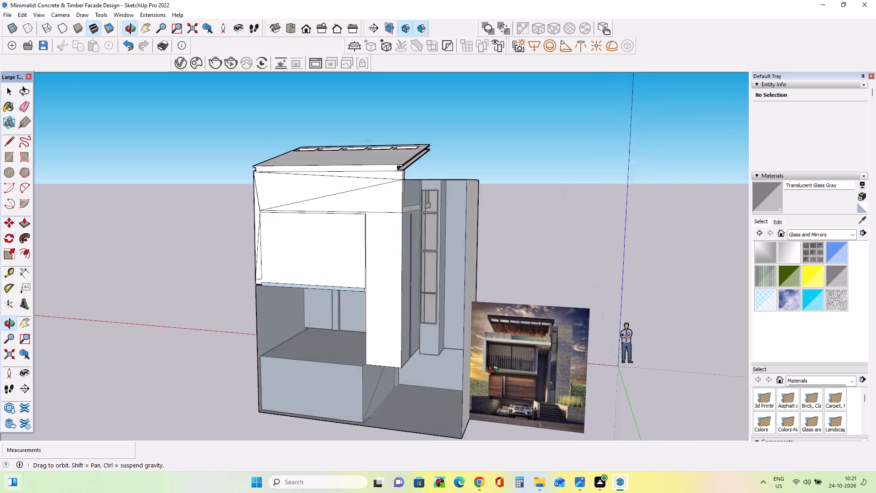
middle_drag(495, 371, 524, 363)
click(9, 160)
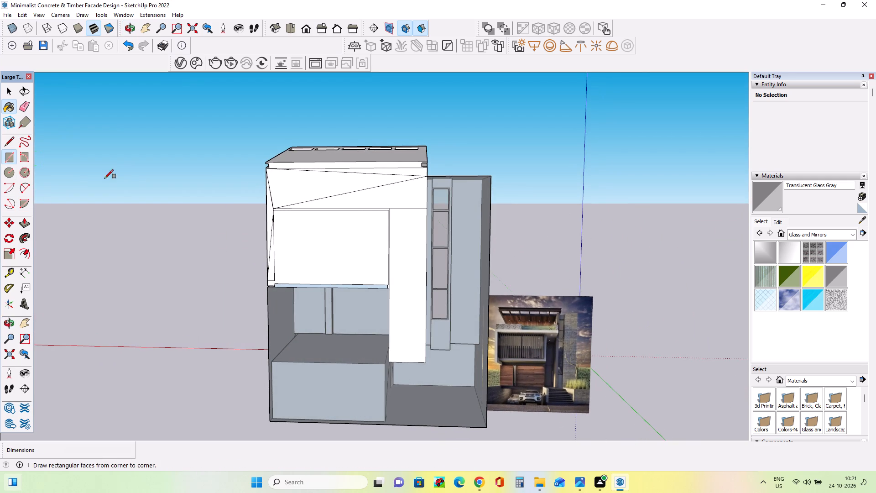
click(271, 422)
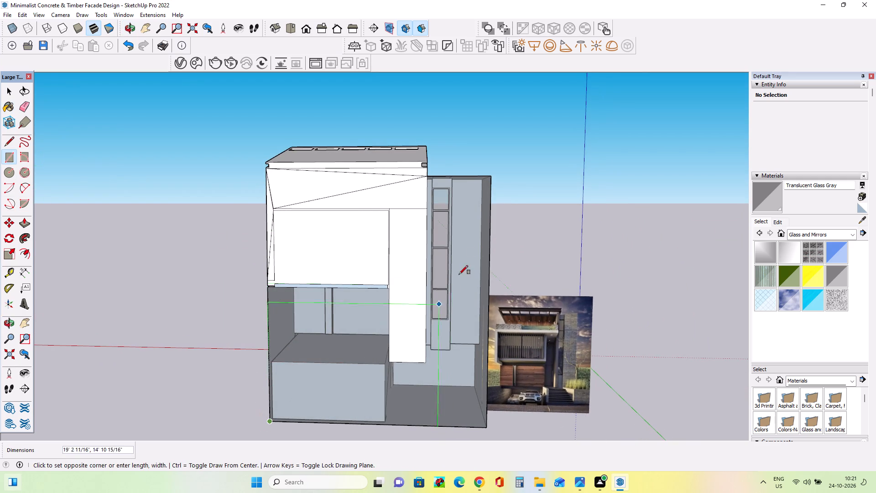
click(490, 176)
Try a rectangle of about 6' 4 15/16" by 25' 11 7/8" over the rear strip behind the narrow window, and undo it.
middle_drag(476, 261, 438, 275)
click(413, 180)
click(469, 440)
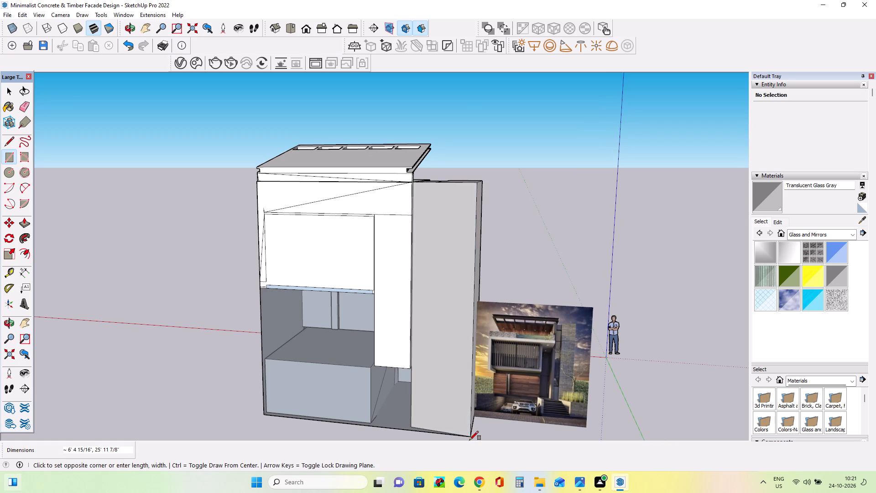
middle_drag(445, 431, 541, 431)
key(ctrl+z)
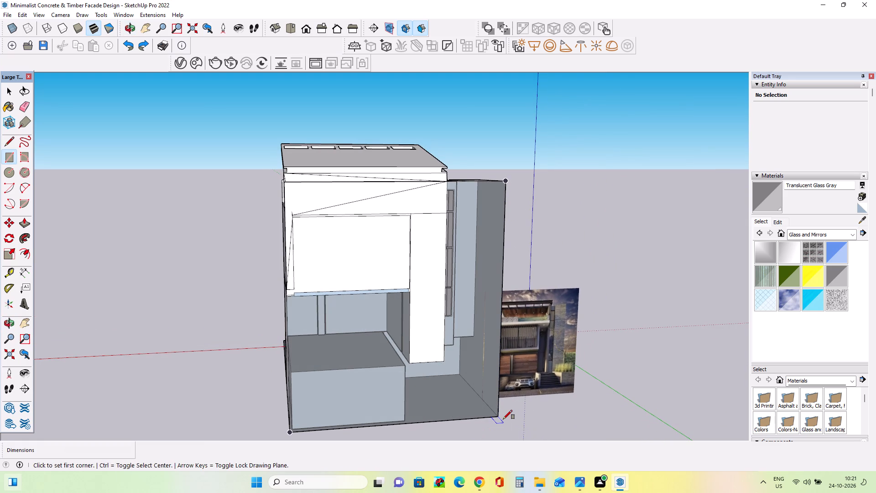
Draw a rectangle of 25' 11 7/8" by about 6' 4 3/8" over the rear strip behind the narrow window.
click(500, 415)
click(450, 183)
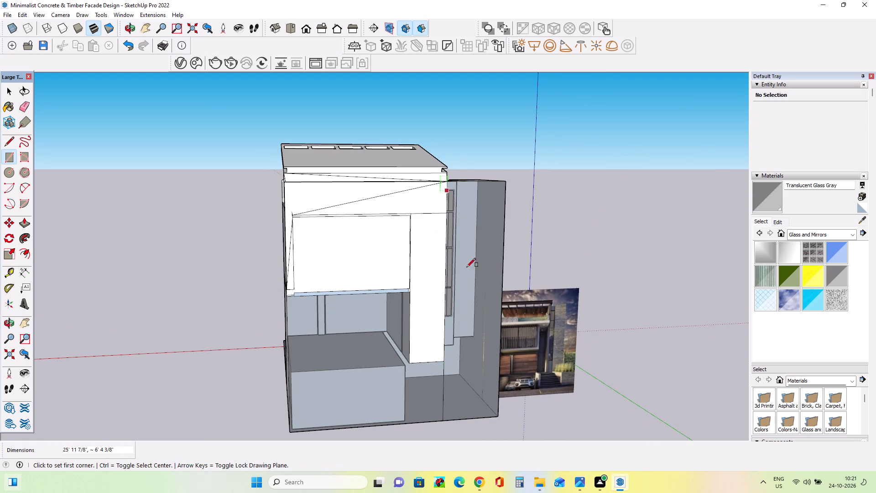
Paint the tall rear strip behind the narrow window and the lower rear wall area with white Color M00 from the Colors materials.
middle_drag(462, 359, 327, 294)
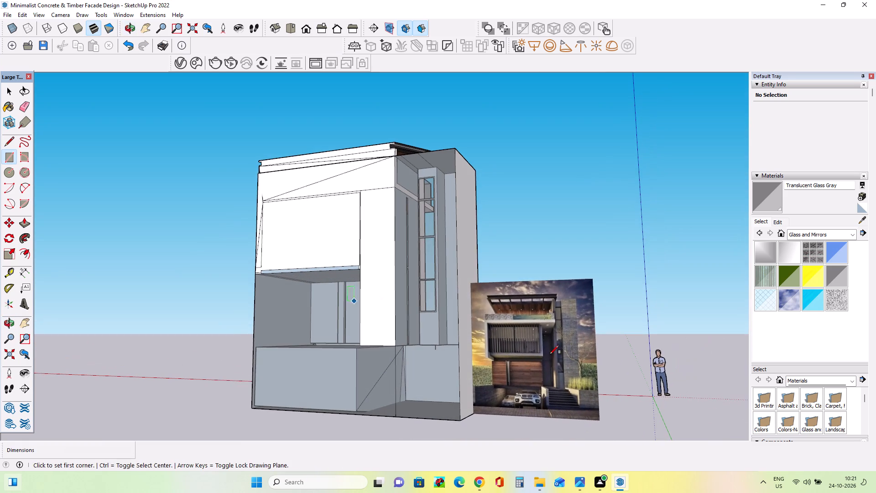
click(824, 234)
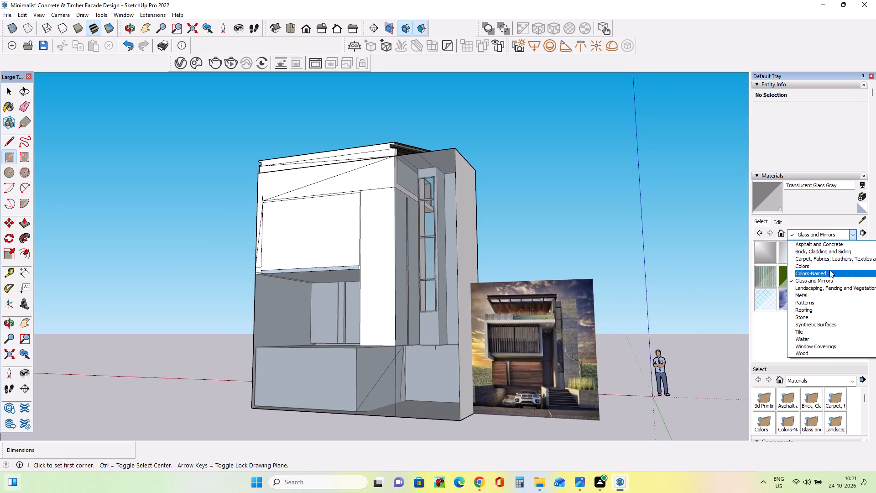
click(829, 266)
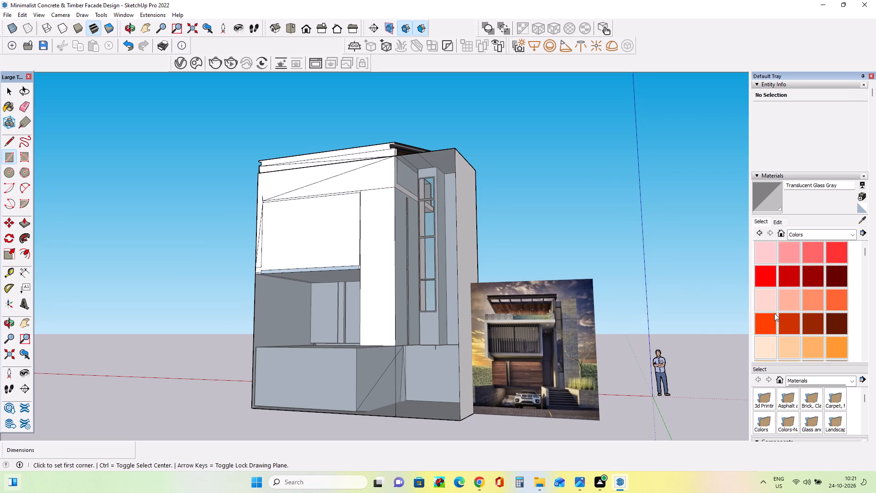
scroll(753, 309, down, 5)
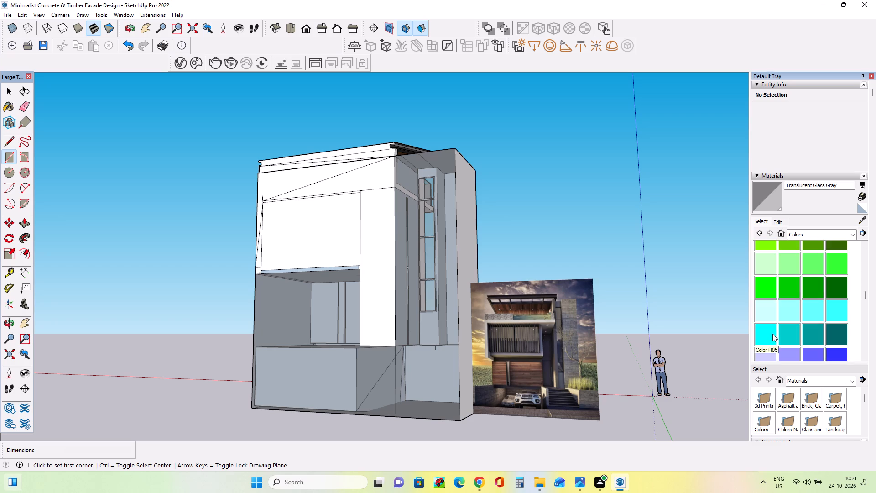
scroll(774, 332, up, 11)
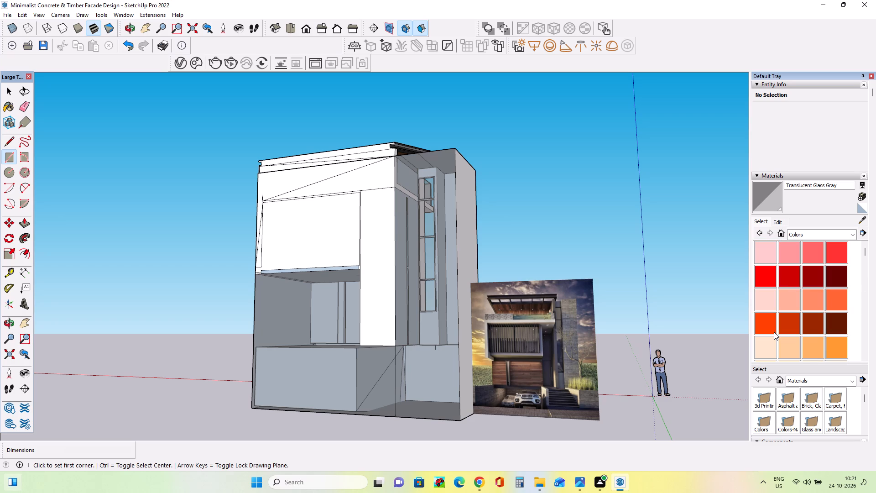
scroll(774, 332, down, 5)
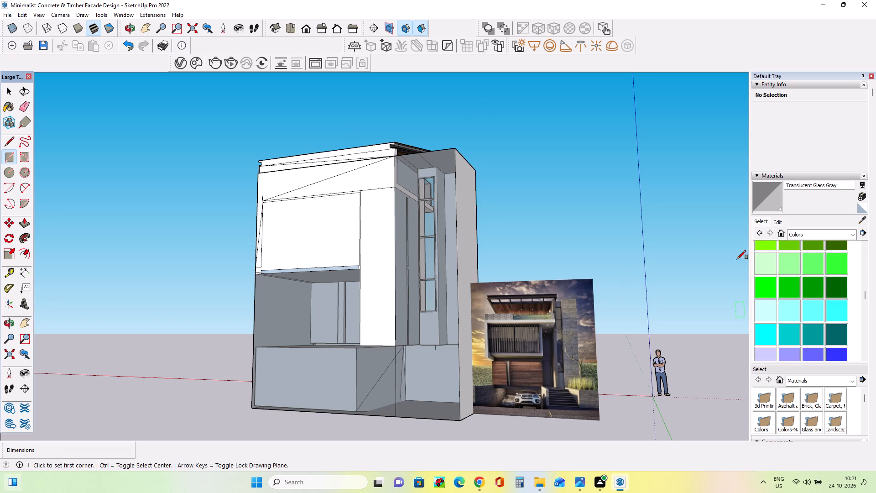
scroll(815, 296, down, 5)
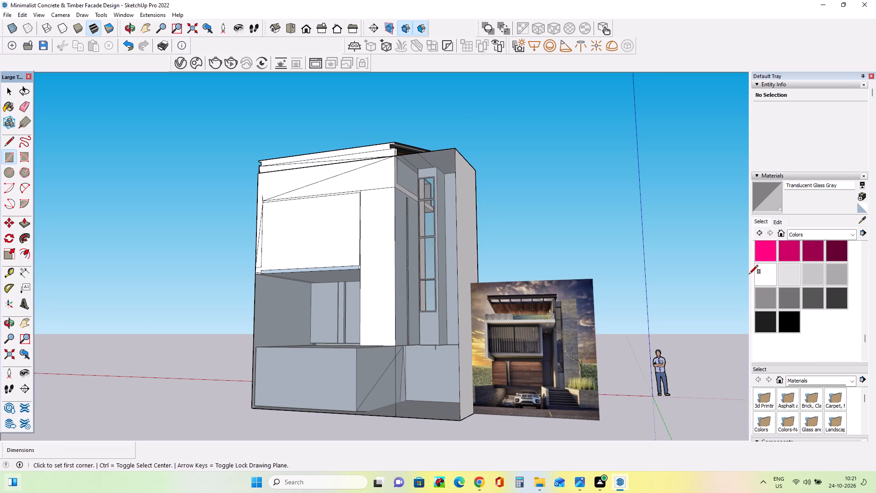
click(761, 278)
click(408, 309)
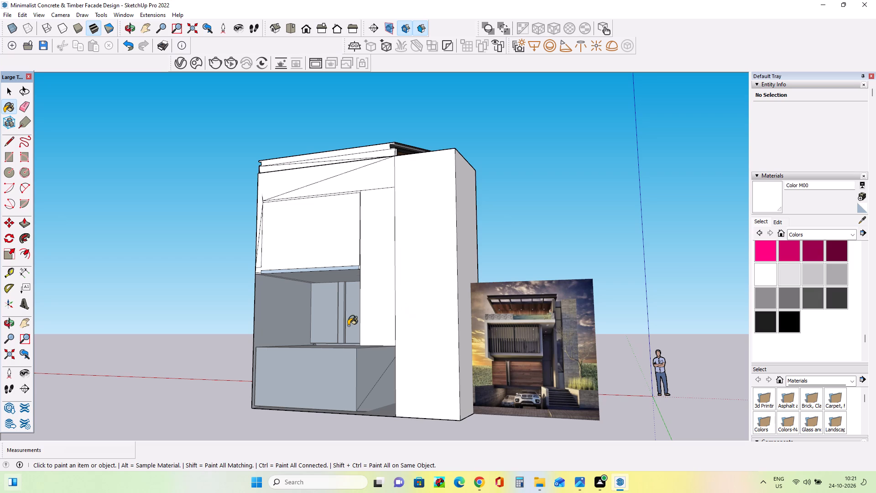
click(319, 365)
Examine the narrow vertical window and the entrance glazing within the front facade from several angles, alongside the reference image.
middle_drag(412, 340, 0, 361)
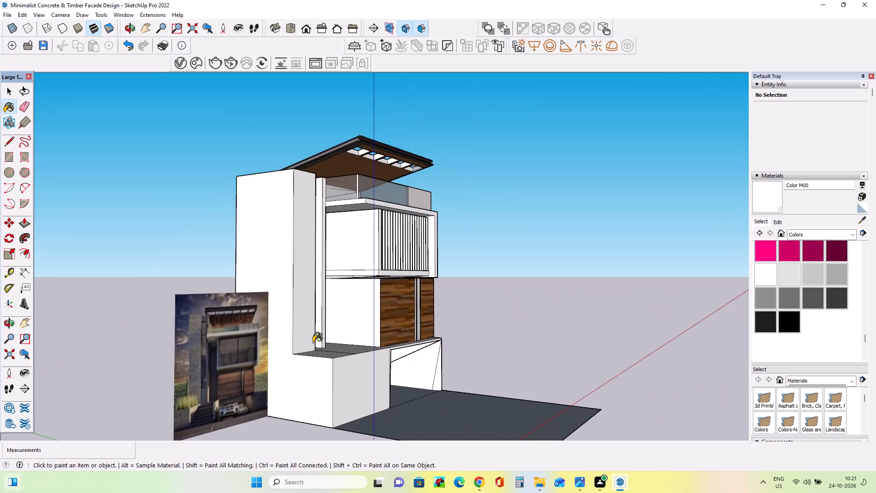
middle_drag(329, 340, 33, 370)
scroll(340, 276, up, 4)
middle_drag(290, 325, 387, 335)
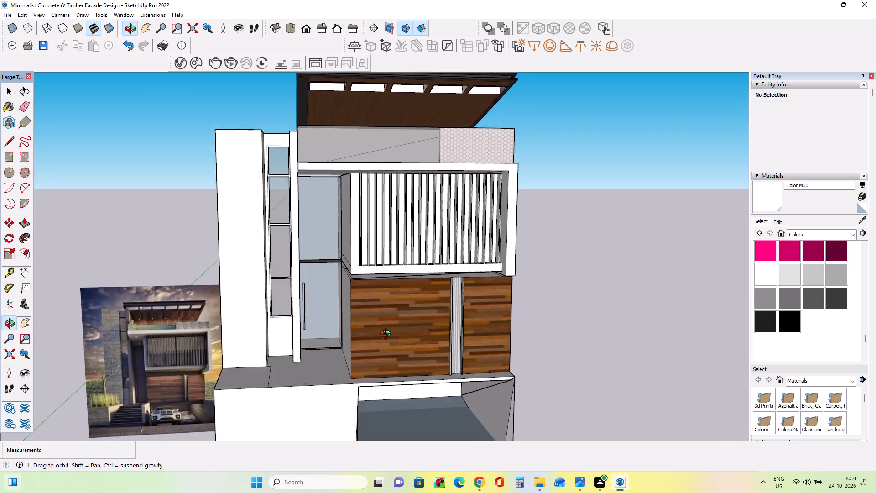
middle_drag(387, 335, 372, 338)
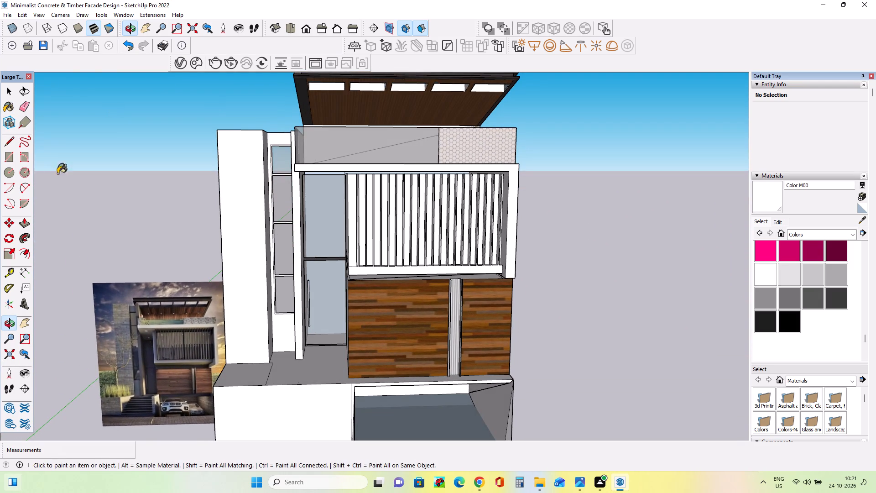
click(8, 93)
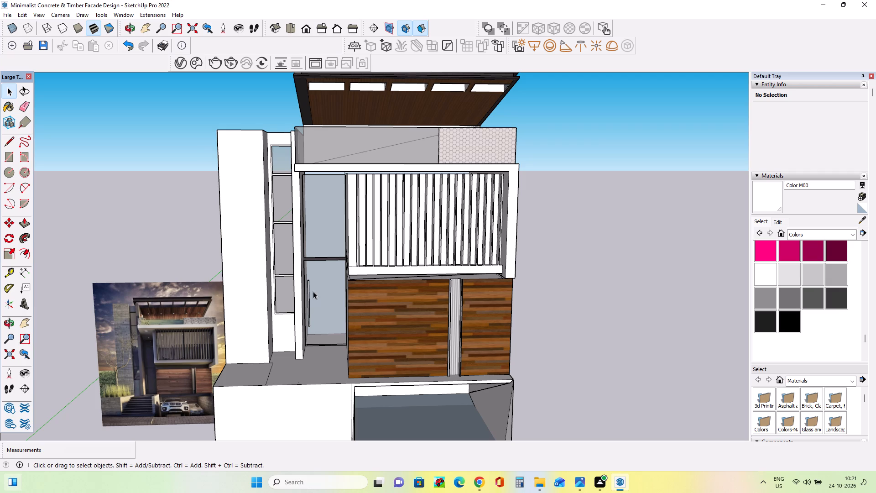
click(327, 295)
middle_drag(338, 327, 360, 352)
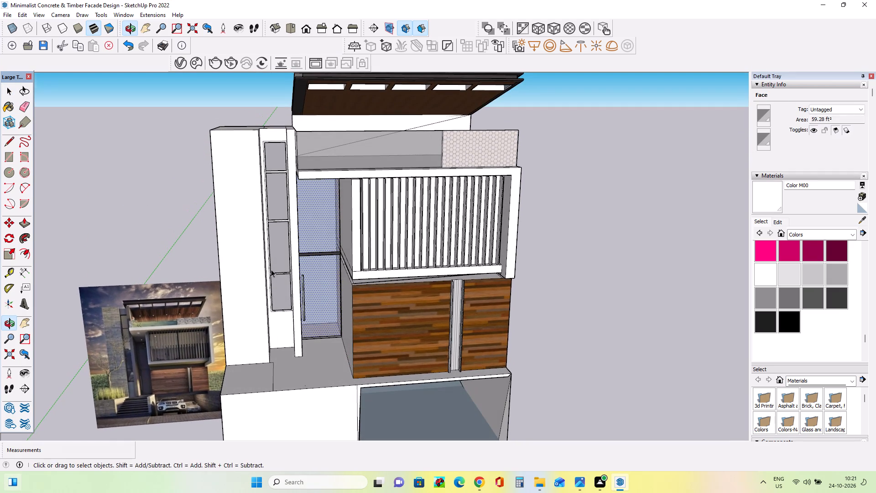
click(141, 190)
middle_drag(382, 359, 387, 316)
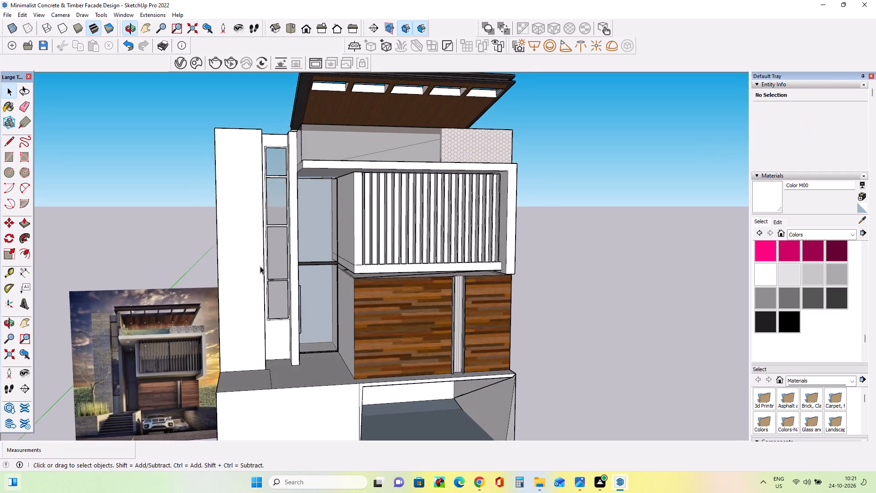
scroll(260, 266, up, 3)
middle_drag(282, 289, 316, 326)
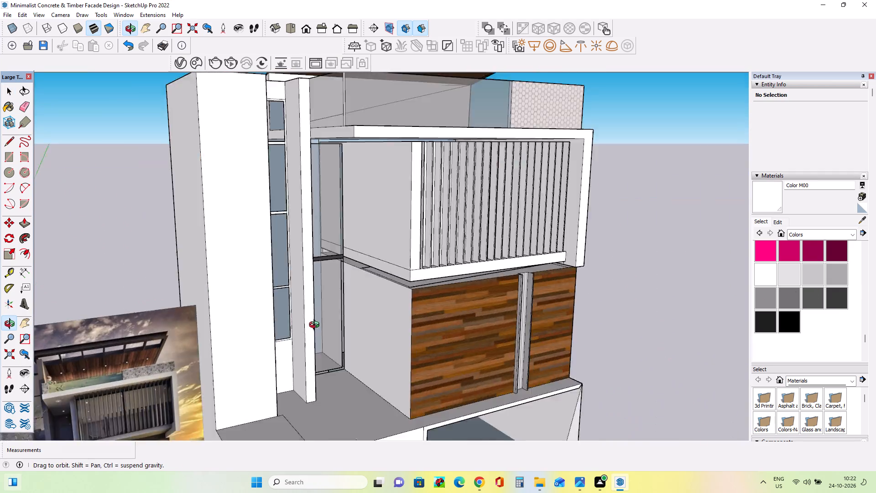
middle_drag(316, 326, 269, 297)
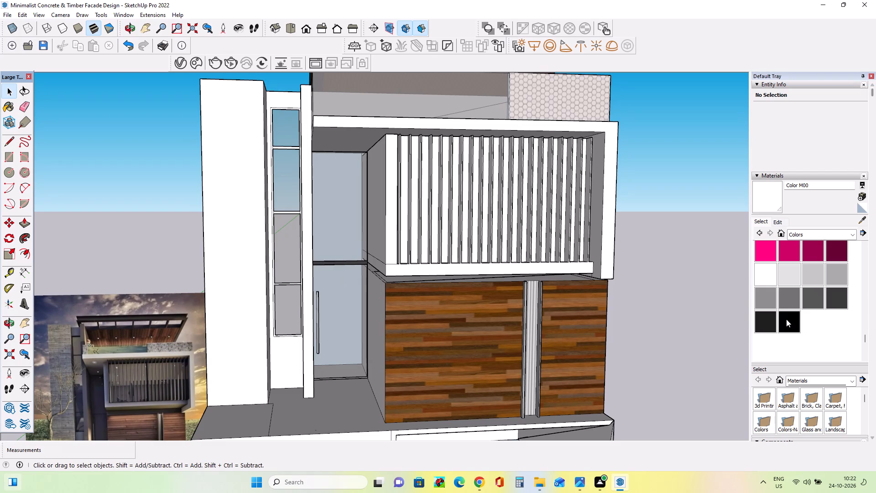
Paint the narrow vertical window's outer frame and its crossbars with Asphalt New from the Asphalt and Concrete materials.
click(806, 231)
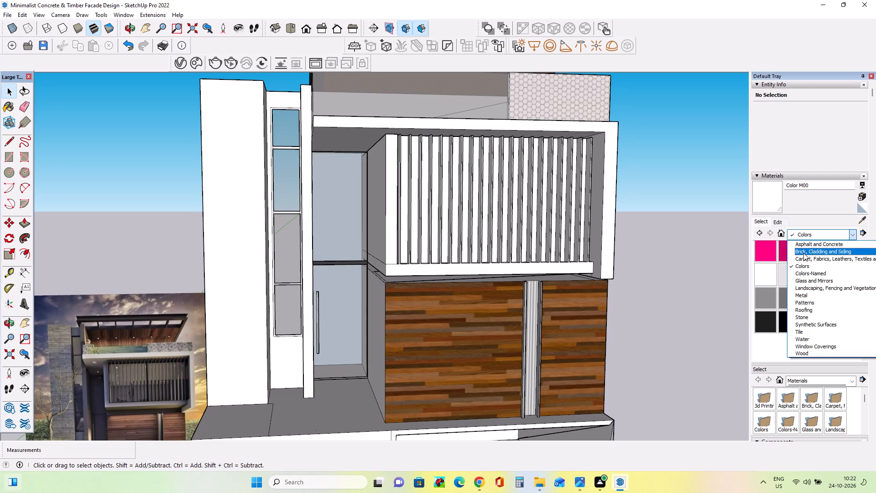
click(804, 246)
click(772, 253)
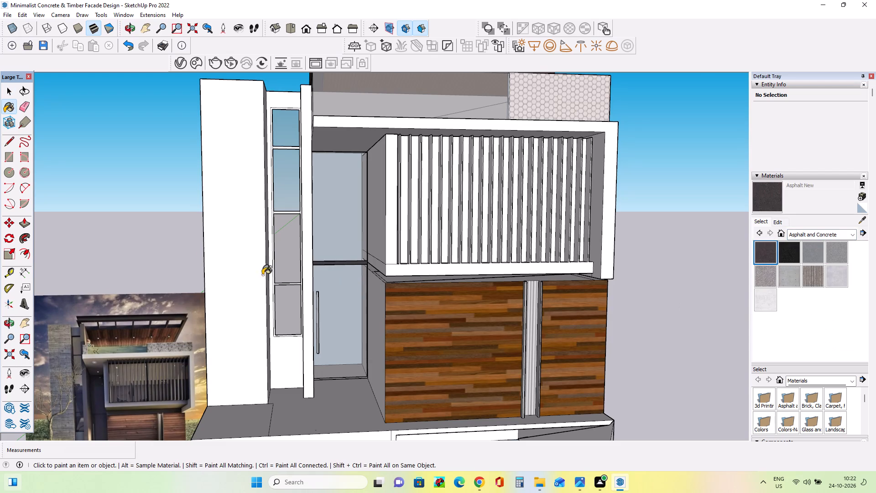
scroll(243, 273, up, 12)
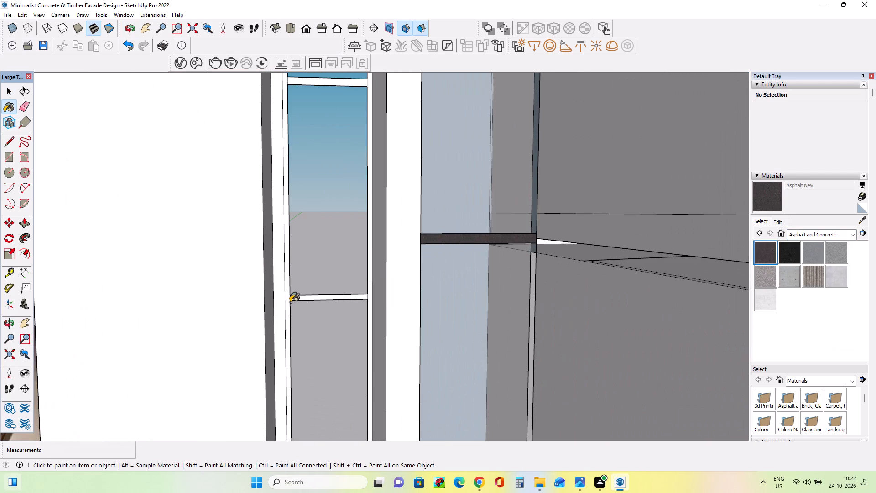
click(289, 302)
click(293, 301)
scroll(326, 318, down, 5)
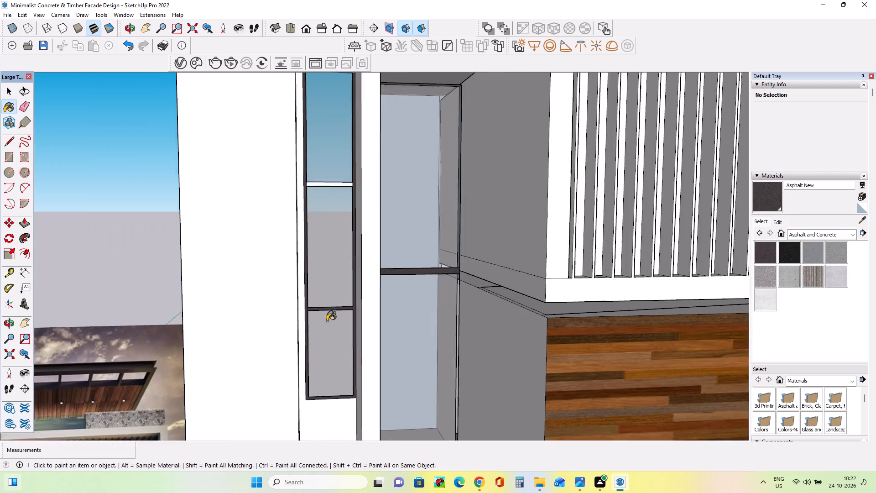
scroll(327, 321, down, 2)
scroll(331, 198, up, 4)
click(333, 225)
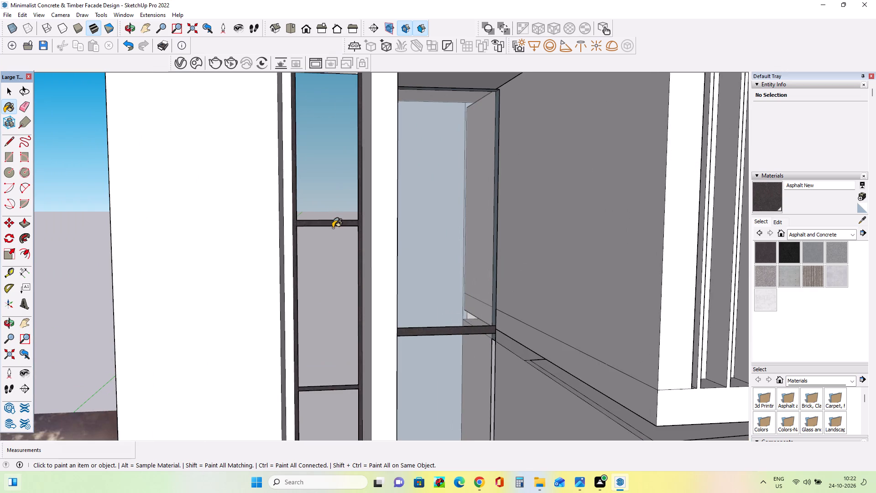
scroll(334, 248, down, 9)
scroll(344, 187, up, 8)
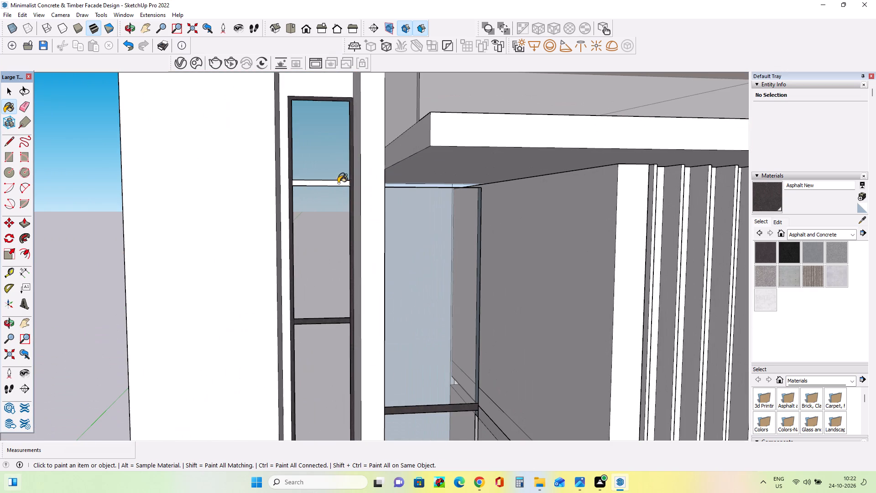
click(338, 183)
Examine the whole front facade alongside the reference image.
scroll(300, 209, down, 12)
middle_drag(372, 271, 357, 240)
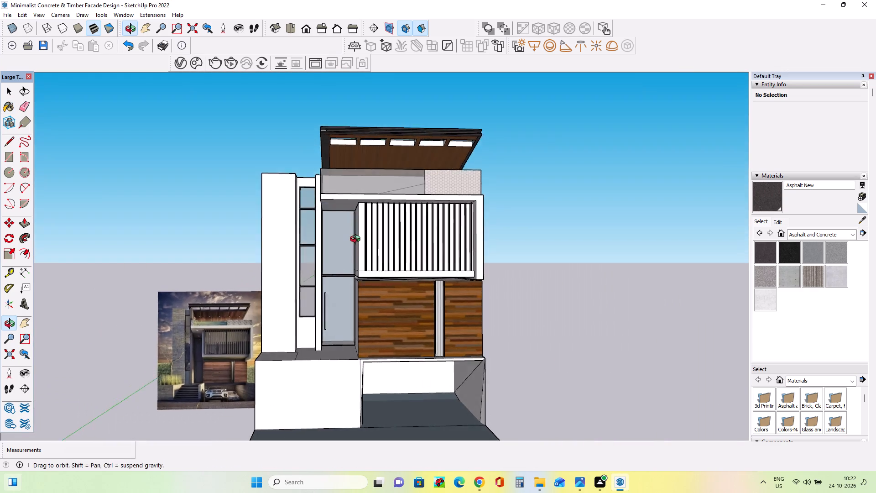
middle_drag(357, 240, 357, 239)
scroll(357, 239, down, 2)
middle_drag(438, 320, 437, 352)
scroll(407, 336, up, 1)
middle_drag(407, 336, 418, 340)
middle_drag(516, 344, 489, 337)
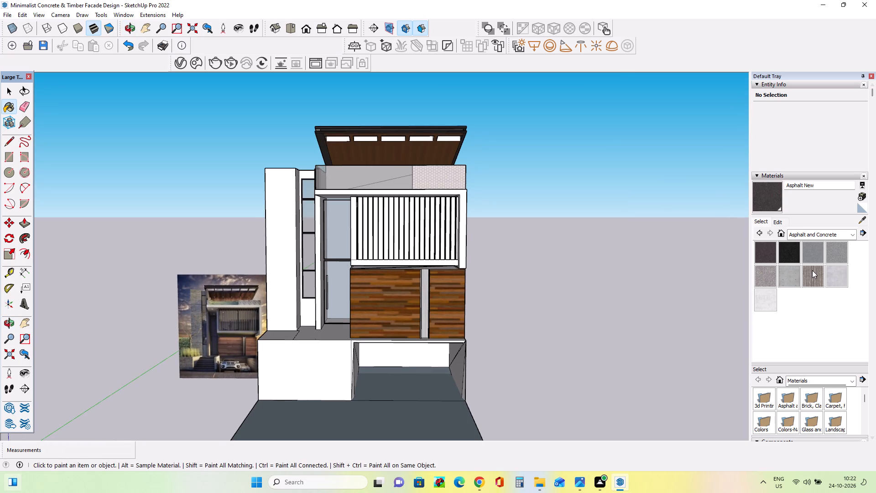
Paint the first three panels behind the upper-floor slats, starting beside the entrance, and the adjoining slat sides with Translucent Glass Gray from Glass and Mirrors.
click(821, 232)
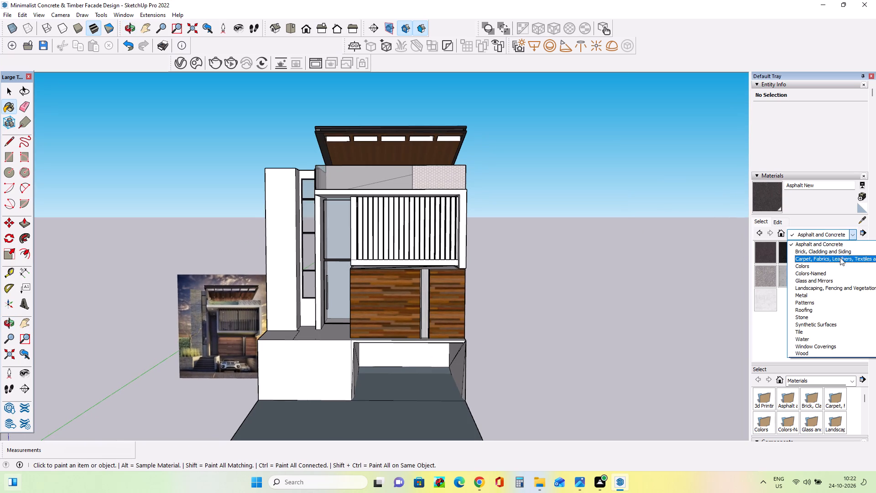
click(832, 282)
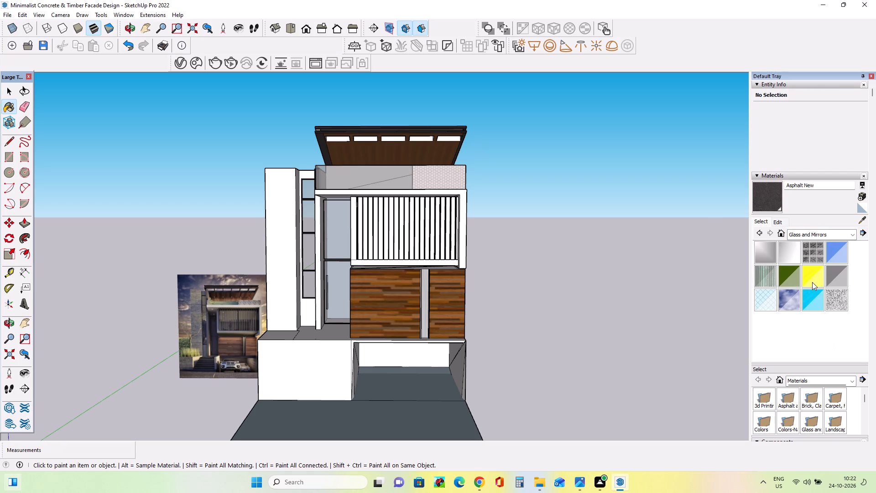
click(836, 281)
scroll(339, 264, up, 7)
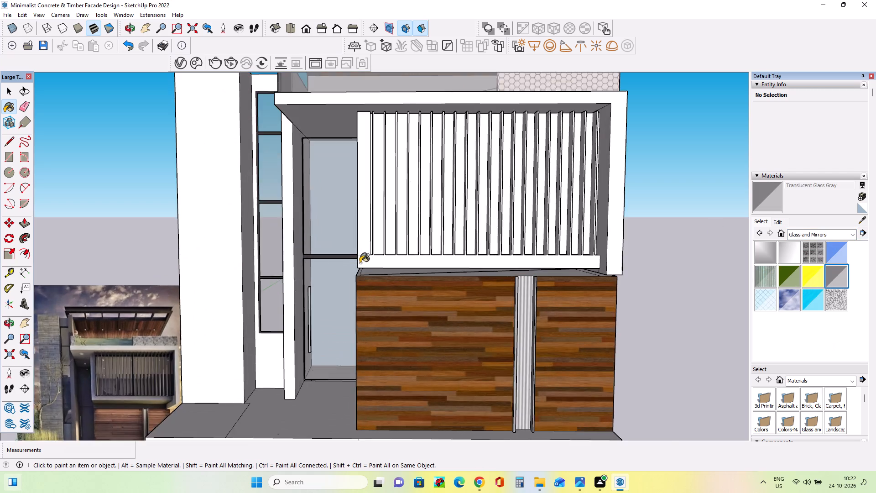
scroll(360, 263, up, 3)
middle_drag(386, 281, 395, 312)
click(389, 243)
click(403, 244)
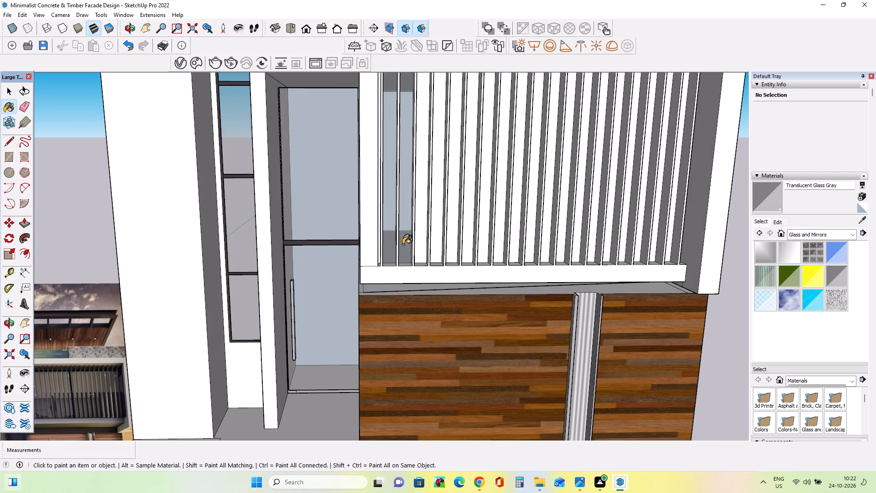
click(420, 242)
scroll(429, 243, up, 1)
middle_drag(429, 243, 487, 252)
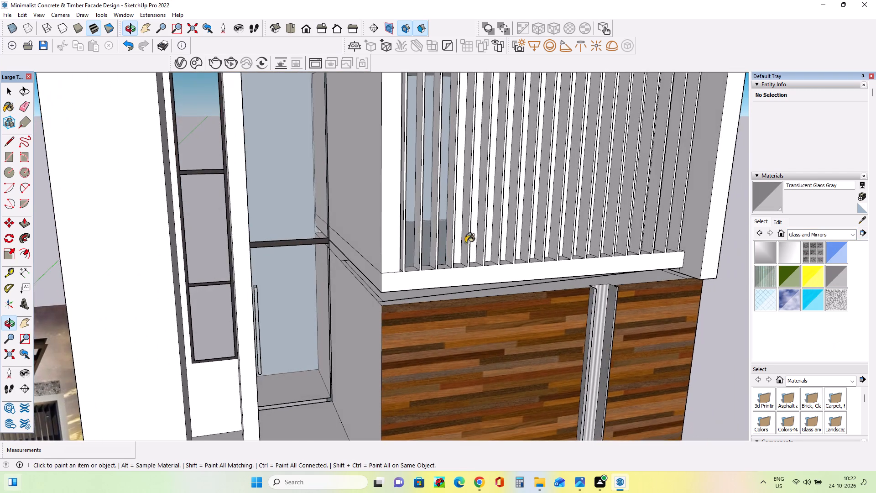
scroll(454, 240, up, 3)
click(450, 237)
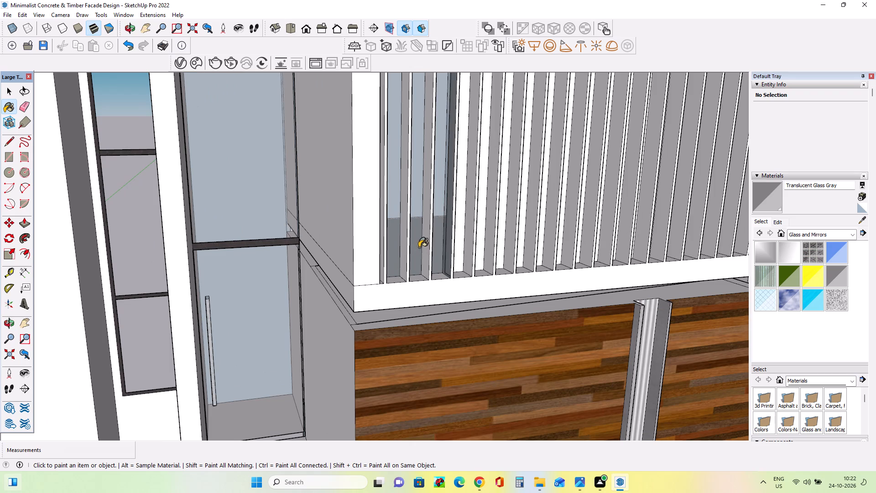
click(425, 246)
click(401, 251)
Continue Translucent Glass Gray on the panels behind the slats up to the seventh gap, including slat side faces at the entrance end.
middle_drag(427, 265, 239, 277)
click(302, 247)
click(276, 244)
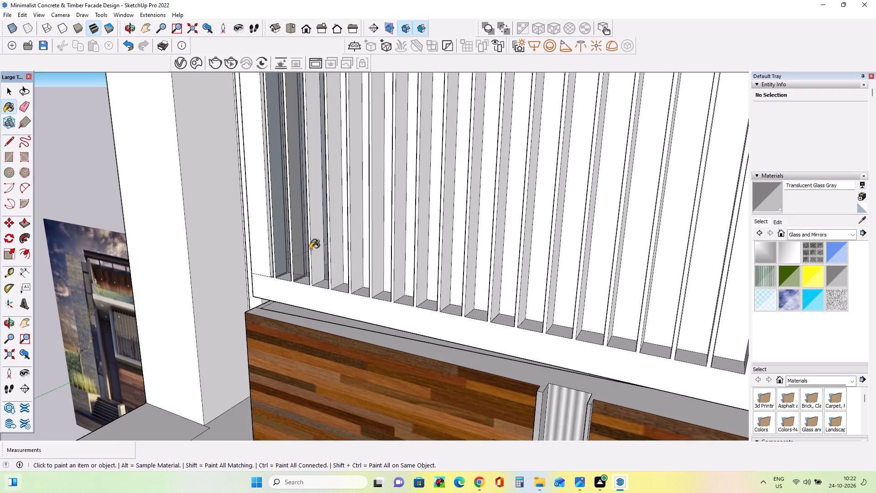
click(315, 250)
click(338, 255)
click(355, 258)
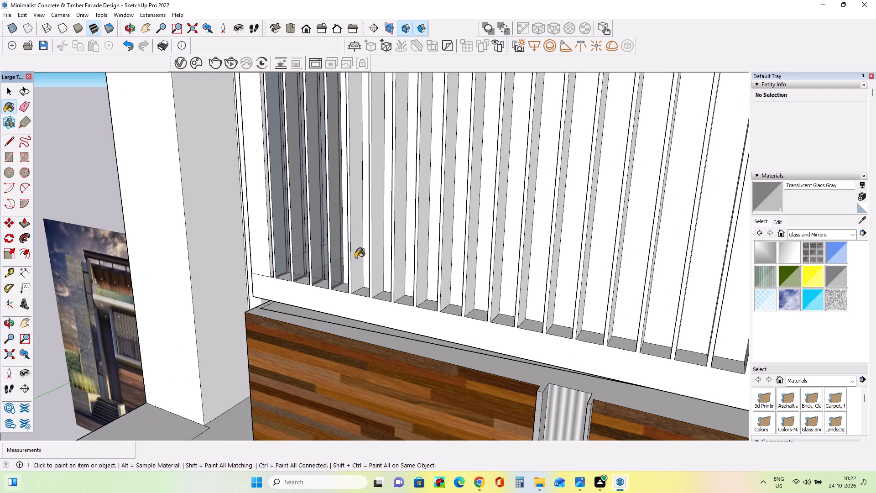
middle_drag(347, 266, 420, 274)
click(387, 260)
click(404, 266)
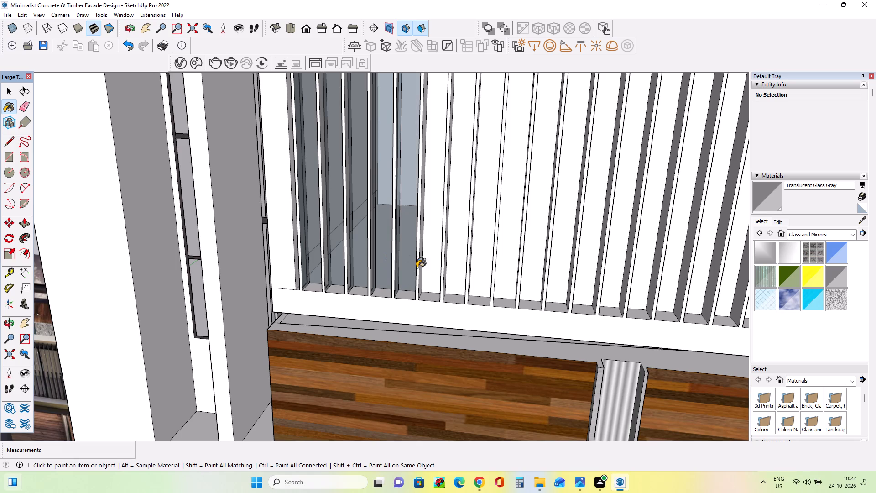
click(433, 268)
click(456, 279)
click(420, 279)
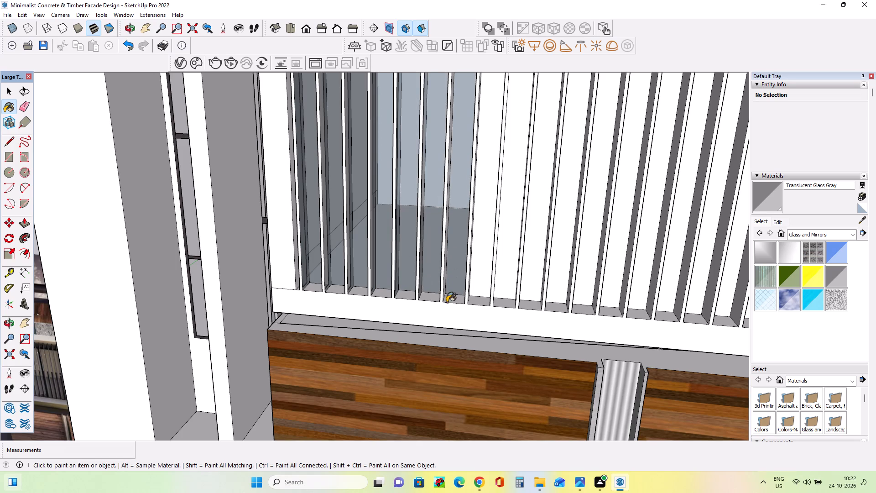
Apply Translucent Glass Gray to the eighth and ninth gaps of the slat screen and the slat side faces around them.
middle_drag(456, 302, 380, 288)
middle_drag(367, 270, 412, 274)
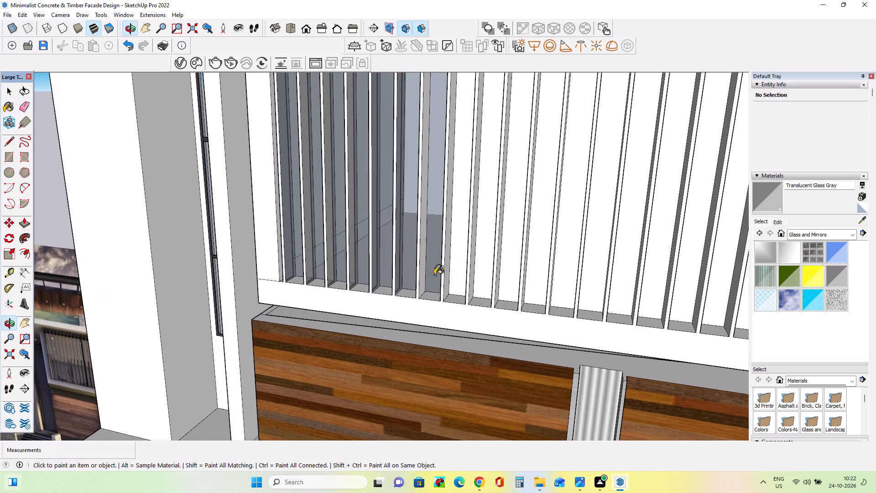
click(449, 275)
click(423, 275)
middle_drag(478, 303, 426, 304)
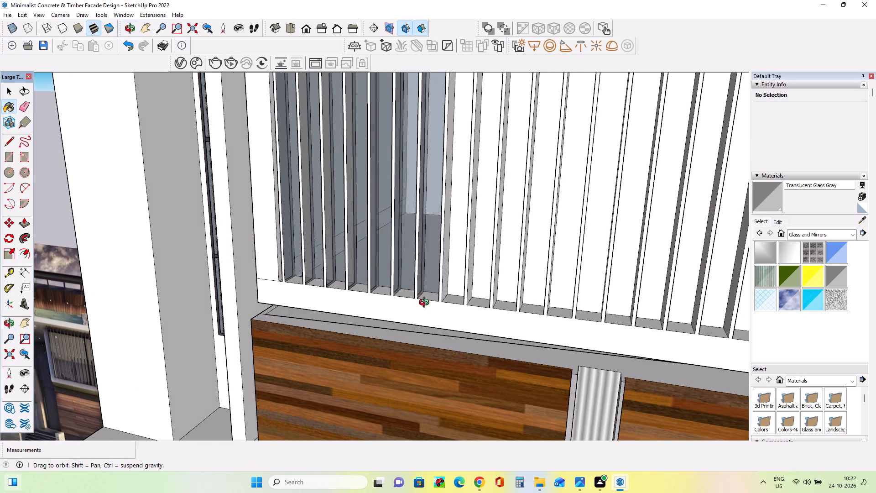
middle_drag(426, 304, 387, 304)
click(382, 283)
click(404, 285)
click(424, 297)
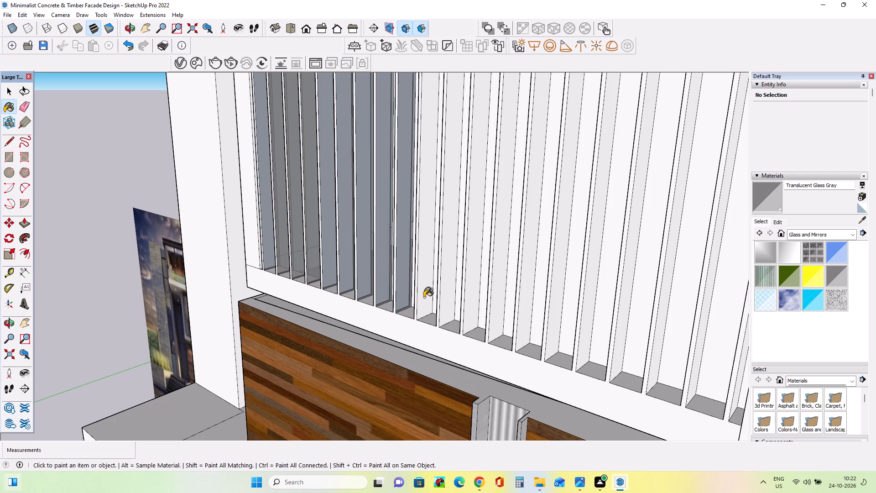
middle_drag(442, 304, 525, 306)
click(425, 278)
click(396, 272)
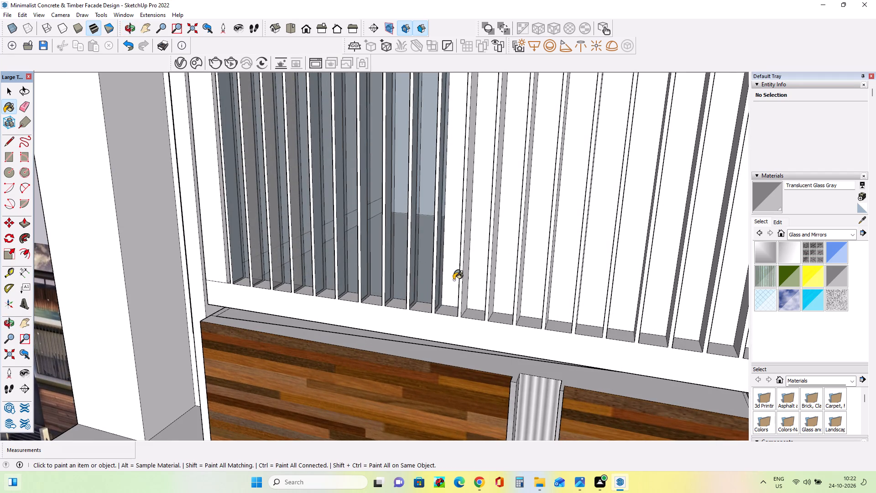
Paint the remaining panels behind the slats, from mid-screen to the end away from the entrance, with Translucent Glass Gray.
click(454, 280)
click(476, 284)
click(503, 292)
click(533, 297)
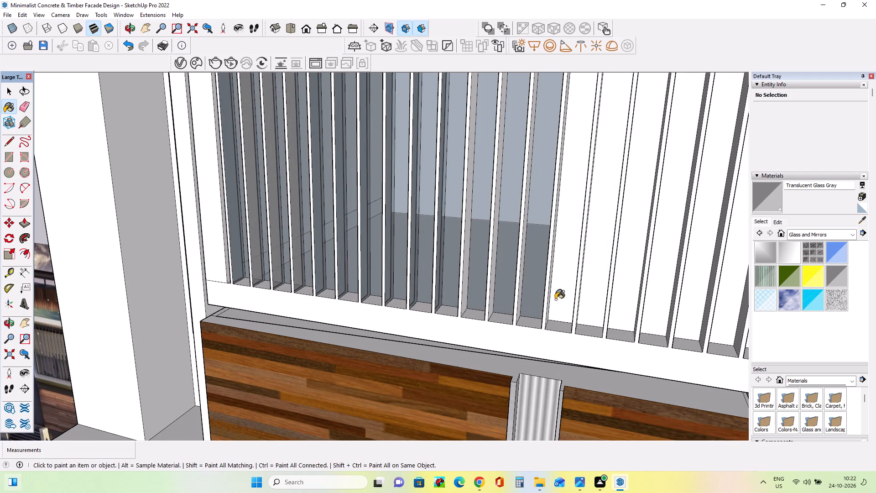
click(560, 302)
click(591, 305)
click(621, 314)
scroll(379, 273, down, 3)
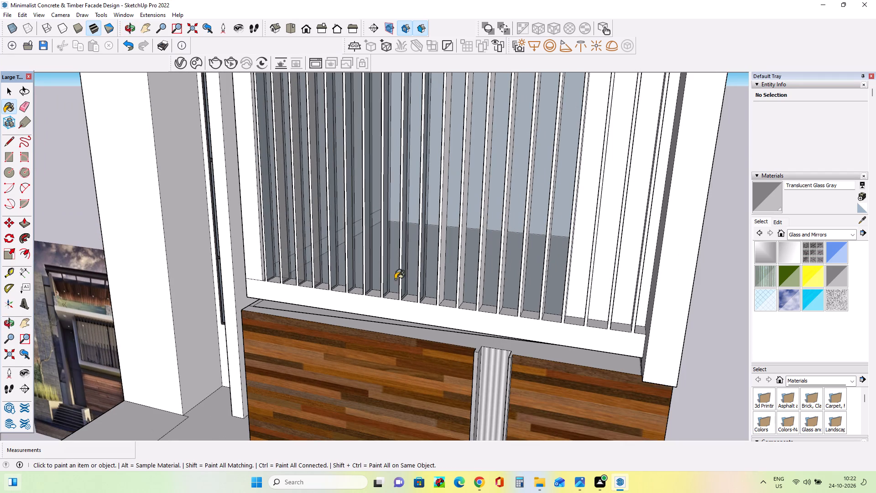
click(581, 278)
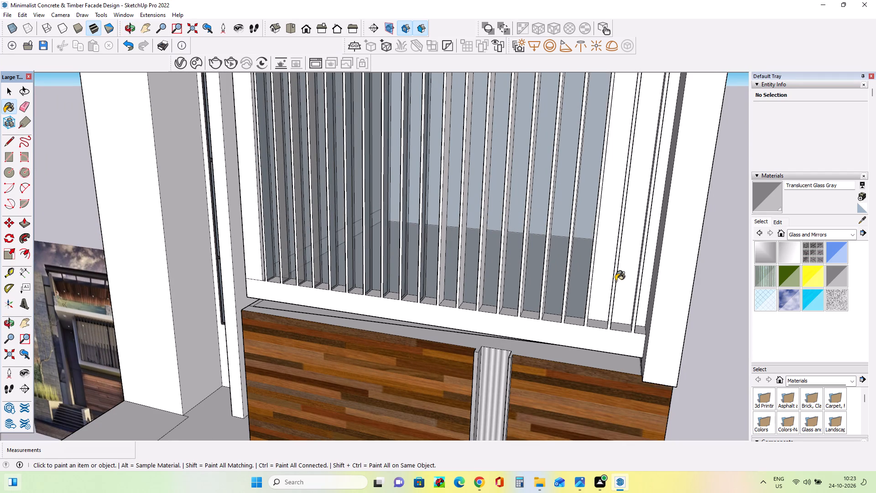
click(596, 282)
click(627, 284)
click(646, 291)
Paint the unpainted slat side faces that face away from the entrance with Translucent Glass Gray, working back toward mid-screen.
middle_drag(595, 298, 501, 267)
scroll(551, 277, up, 3)
click(528, 276)
click(499, 270)
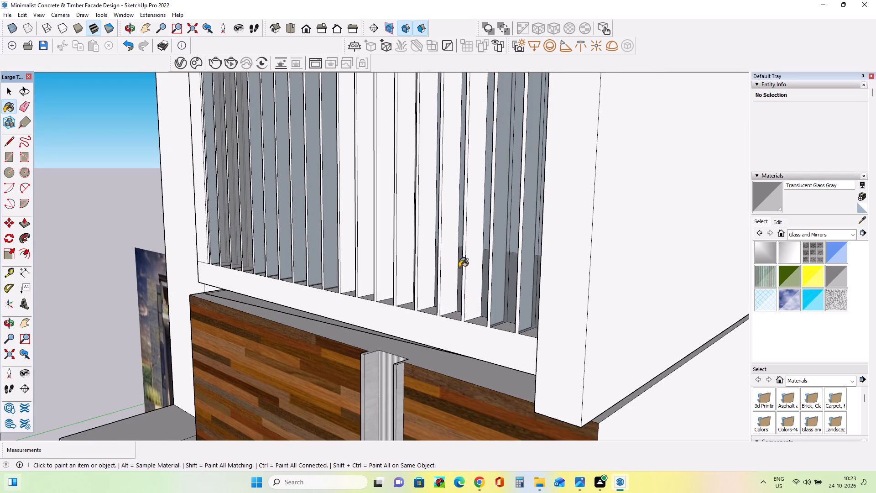
click(467, 262)
click(445, 258)
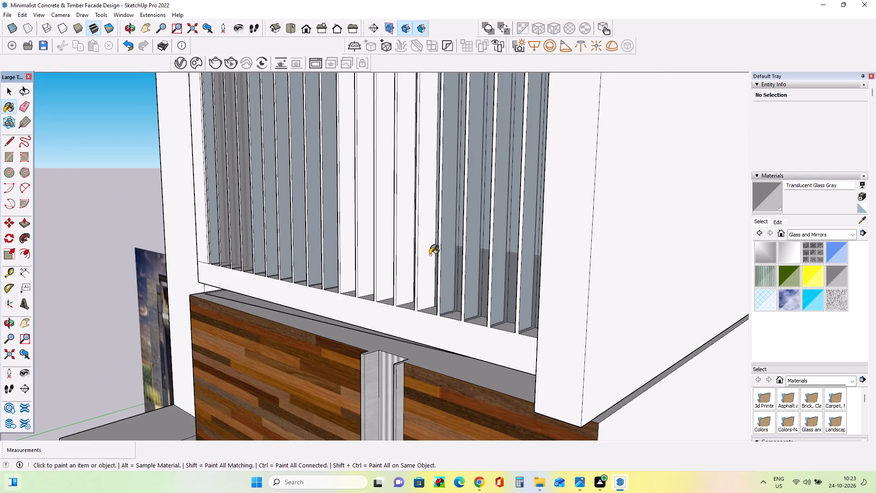
click(428, 254)
click(392, 250)
click(400, 253)
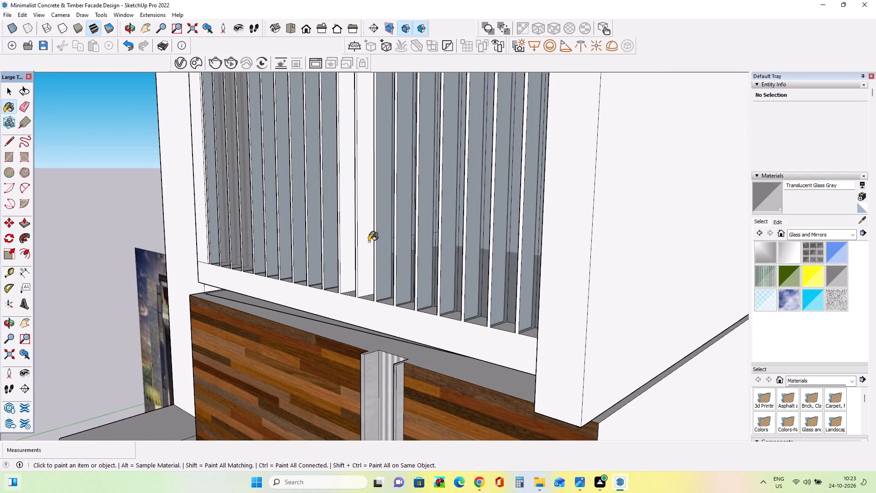
click(366, 241)
click(344, 233)
Paint the slat side faces that face the entrance with Translucent Glass Gray, from the fourth slat to about mid-screen.
middle_drag(371, 267, 743, 342)
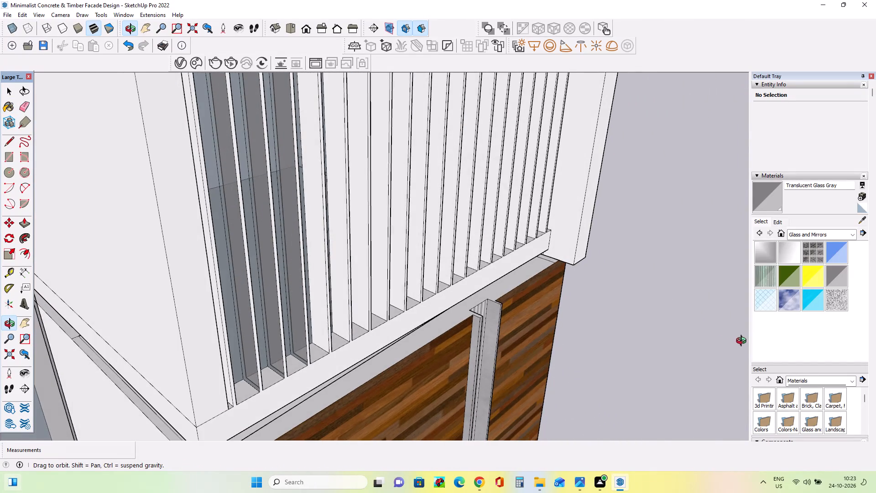
middle_drag(743, 342, 739, 341)
click(321, 313)
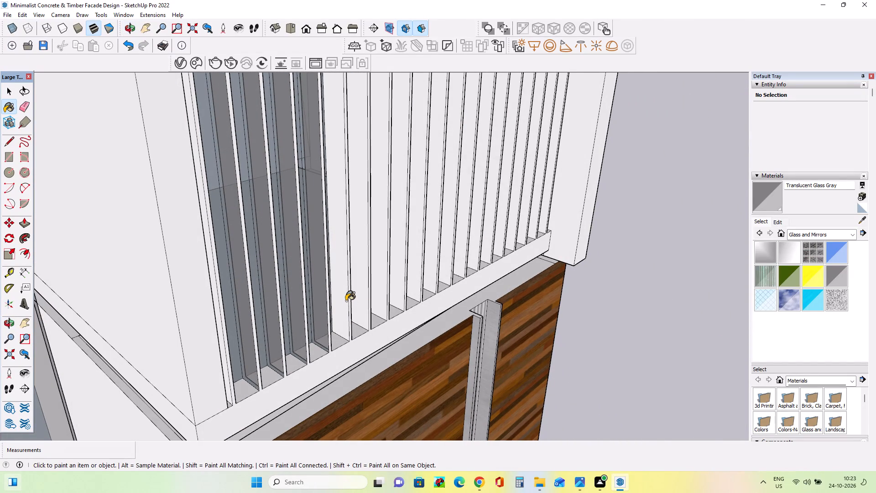
click(346, 301)
click(364, 296)
click(386, 290)
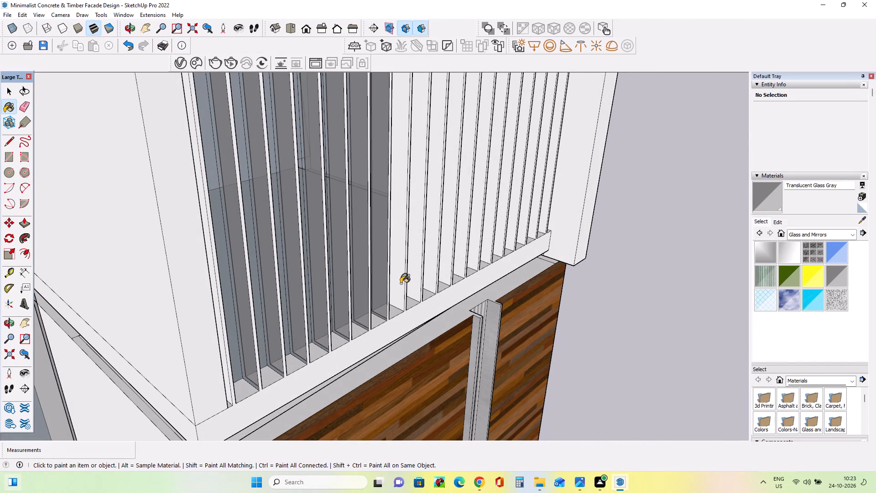
click(401, 283)
click(417, 279)
click(435, 273)
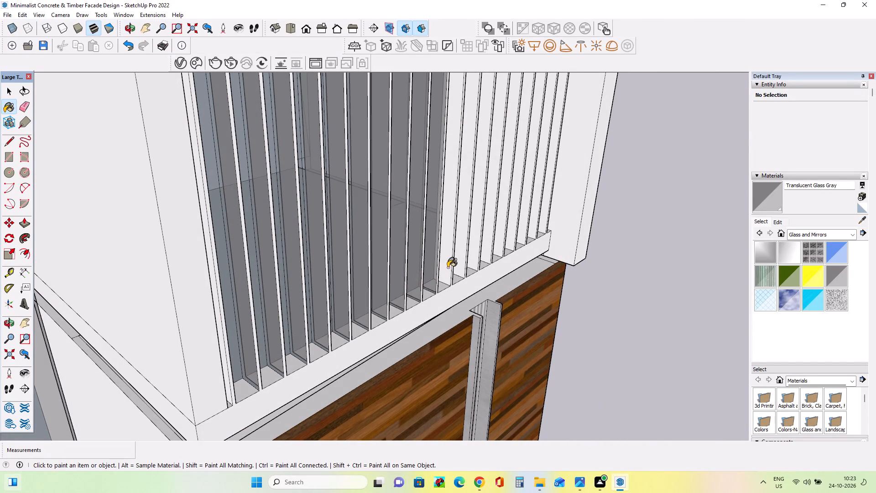
Apply Translucent Glass Gray to the remaining entrance-facing slat side faces, from mid-screen to the end farthest from the entrance.
click(450, 266)
click(465, 257)
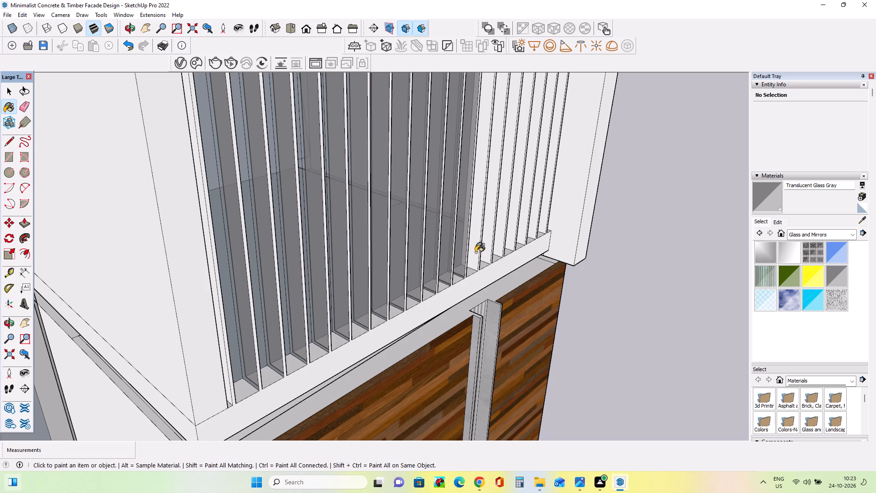
click(475, 252)
click(487, 243)
click(499, 237)
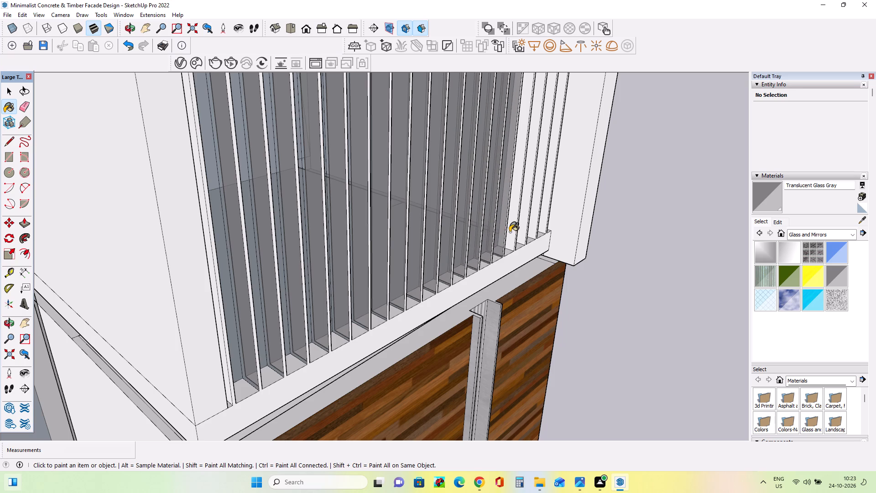
click(510, 232)
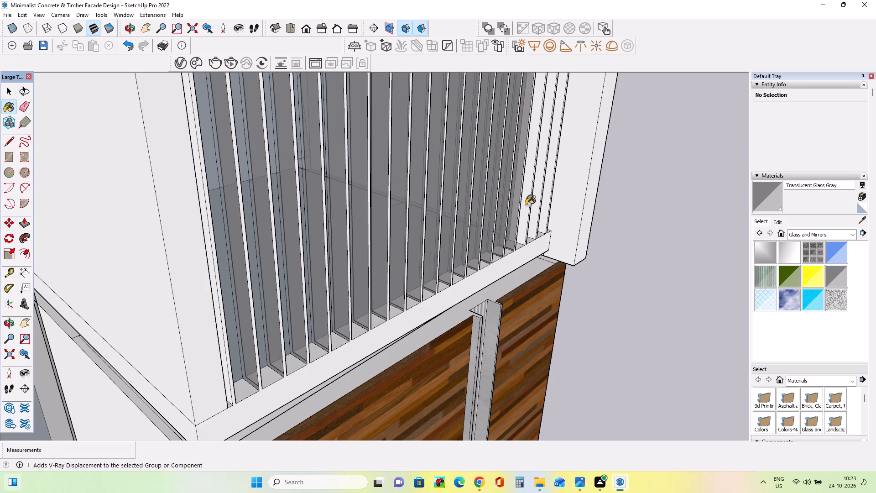
click(526, 205)
click(536, 201)
click(546, 200)
Choose 0131_Silver from the Colors-Named materials as the paint for the slat screen.
middle_drag(568, 254, 520, 233)
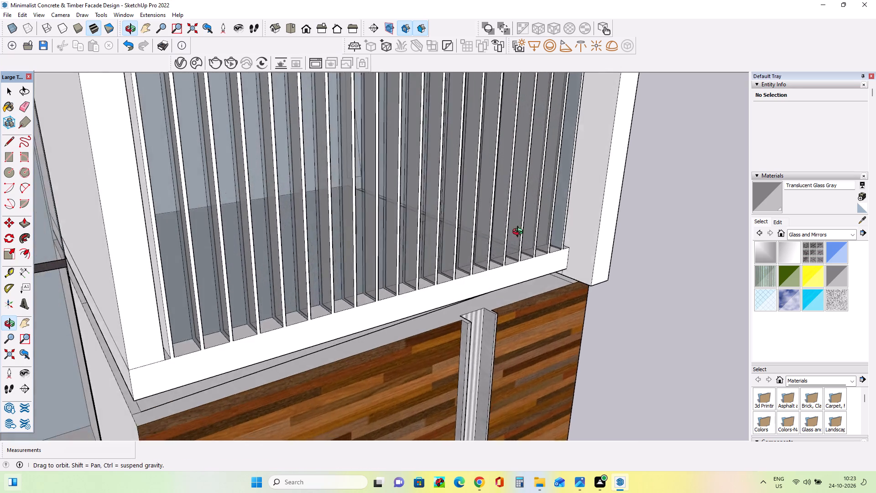
middle_drag(520, 233, 436, 226)
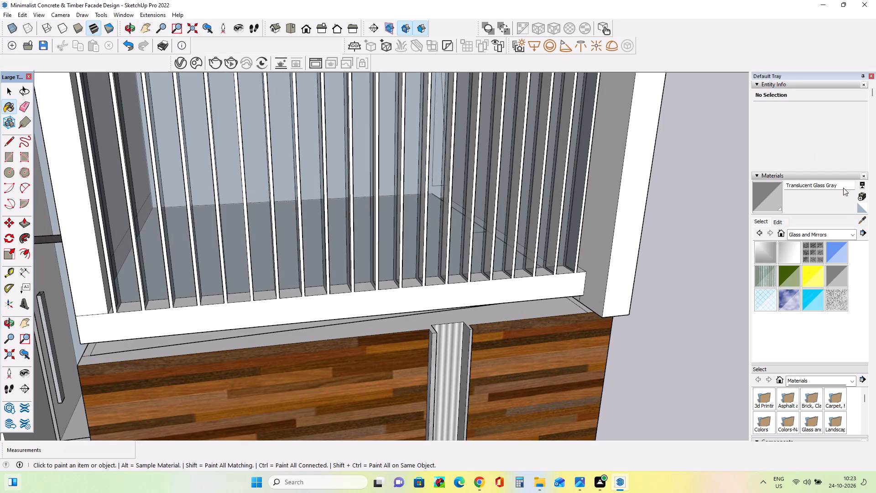
scroll(626, 380, down, 3)
middle_drag(584, 304, 552, 220)
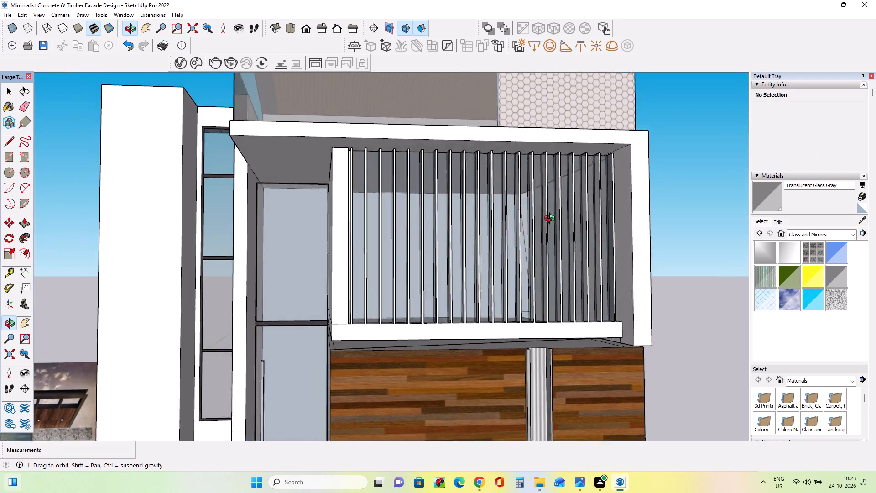
middle_drag(552, 220, 477, 275)
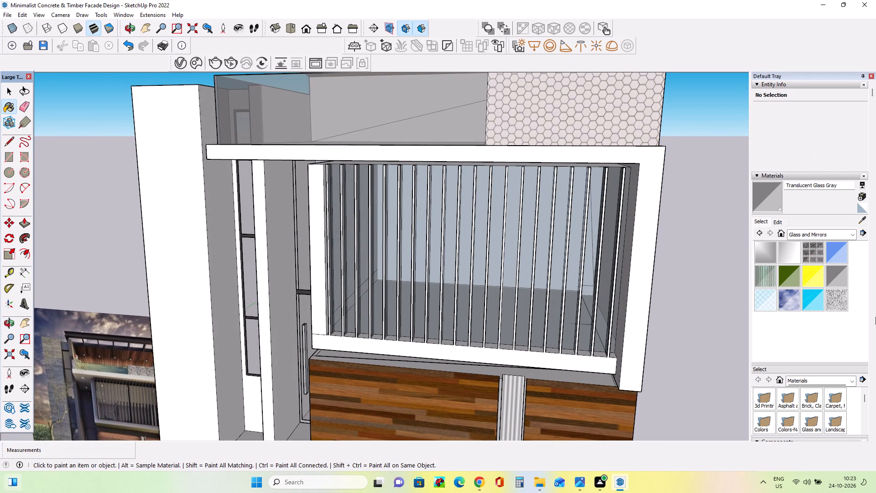
click(826, 234)
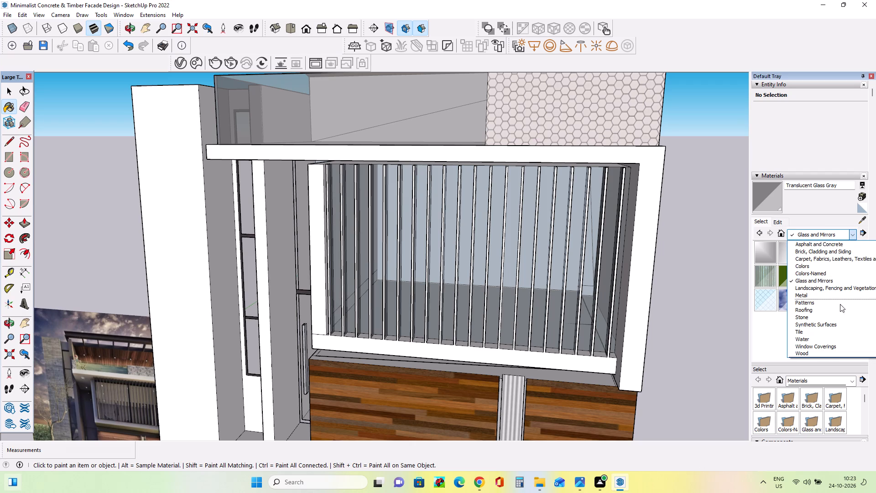
click(833, 273)
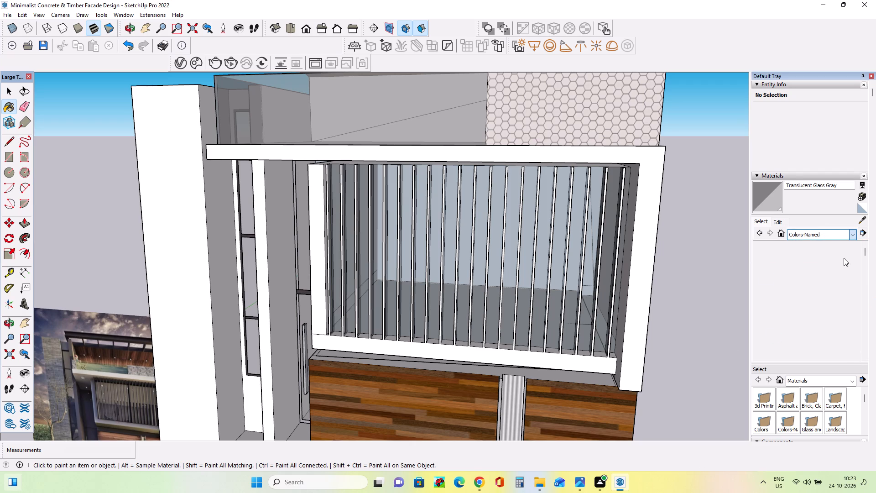
scroll(814, 313, down, 16)
scroll(796, 294, up, 1)
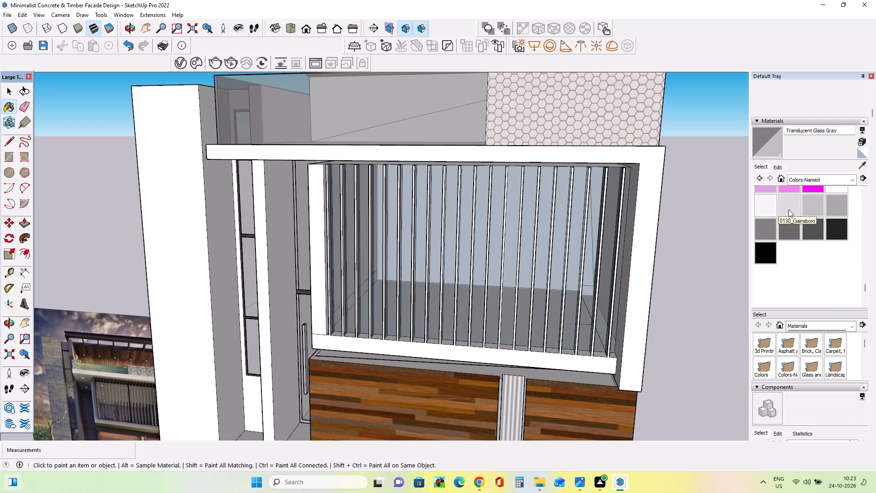
click(817, 204)
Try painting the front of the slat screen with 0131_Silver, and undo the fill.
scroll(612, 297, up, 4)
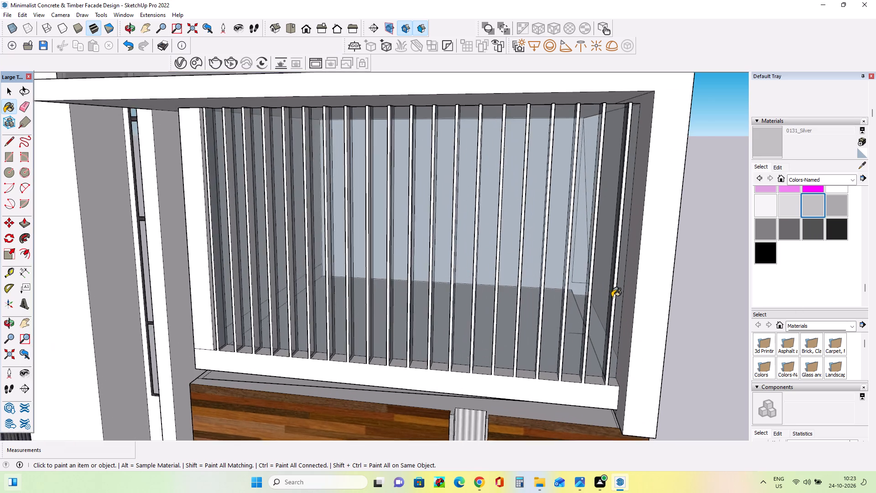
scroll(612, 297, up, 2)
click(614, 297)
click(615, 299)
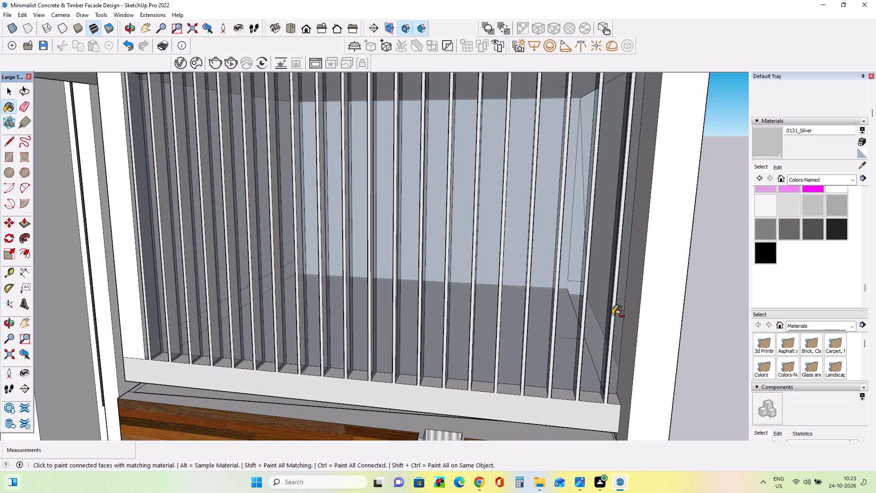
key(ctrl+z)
Paint the connected front face of the slats and bottom rail with 0131_Silver.
click(612, 315)
click(612, 315)
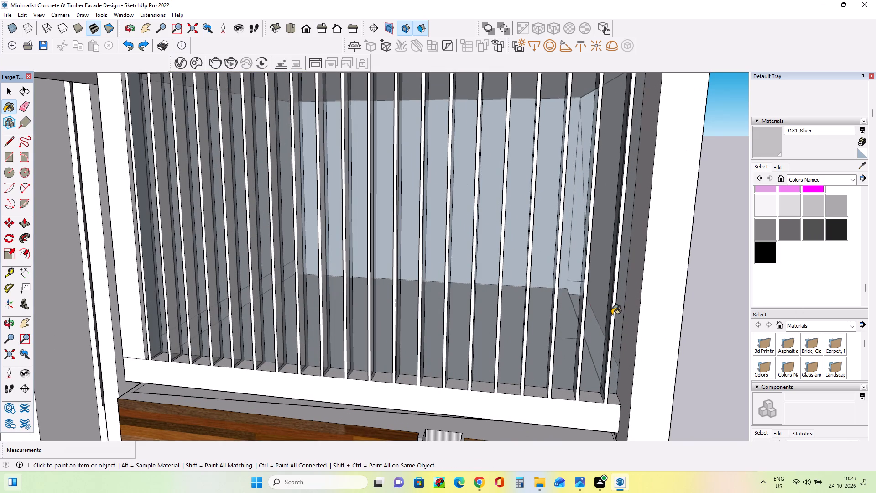
scroll(611, 322, up, 6)
click(611, 317)
click(613, 317)
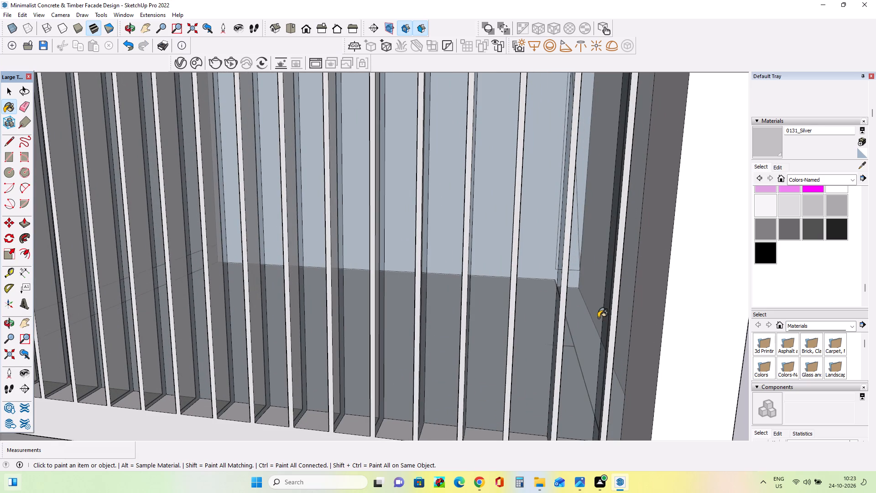
Paint the wide upright at the entrance end of the slat screen with 0131_Silver.
scroll(603, 320, down, 11)
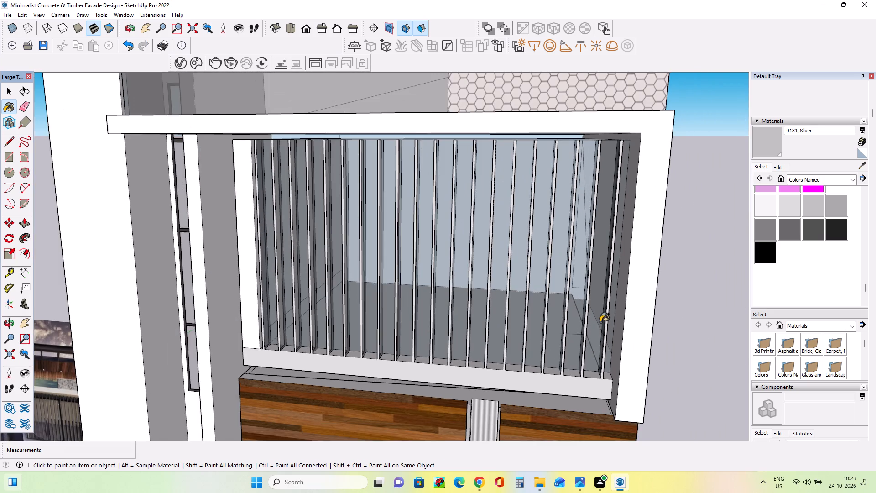
middle_drag(564, 340, 596, 290)
click(280, 326)
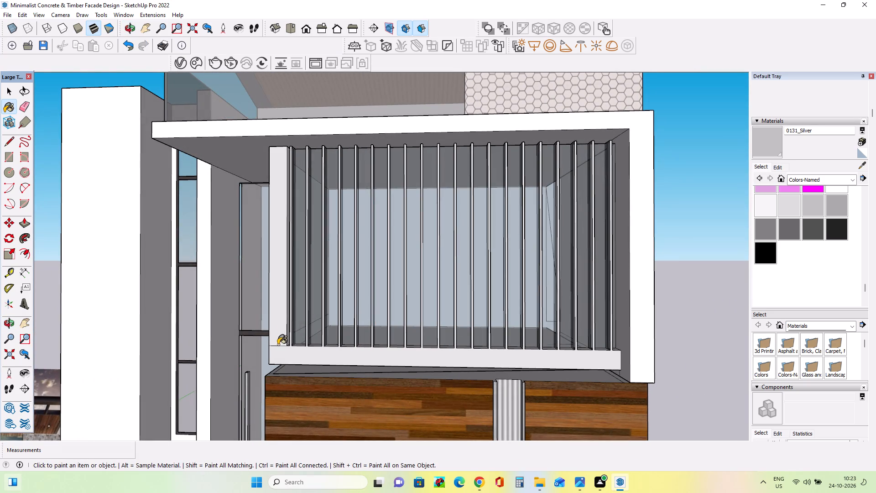
Examine the painted slat screen and the whole facade from several angles and distances.
middle_drag(284, 360, 324, 363)
scroll(324, 363, down, 2)
middle_drag(625, 353, 557, 383)
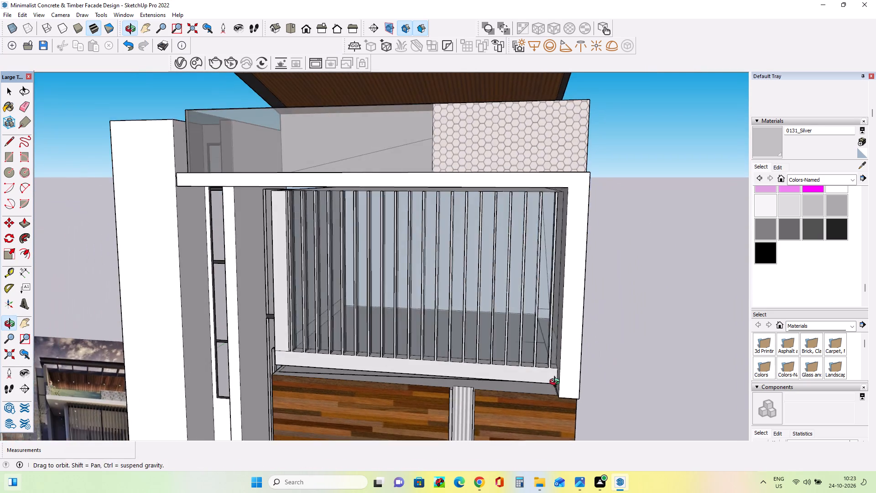
middle_drag(557, 383, 543, 383)
scroll(482, 355, up, 3)
scroll(527, 354, down, 4)
middle_drag(534, 353, 565, 353)
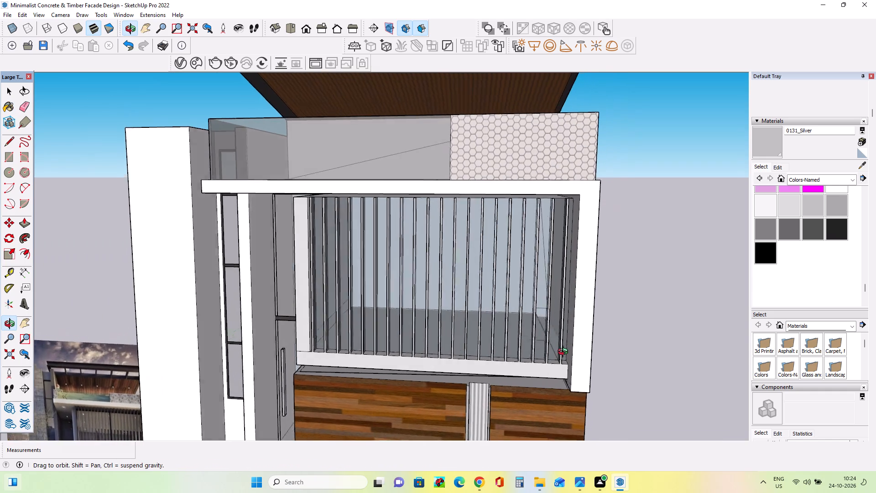
middle_drag(565, 353, 567, 355)
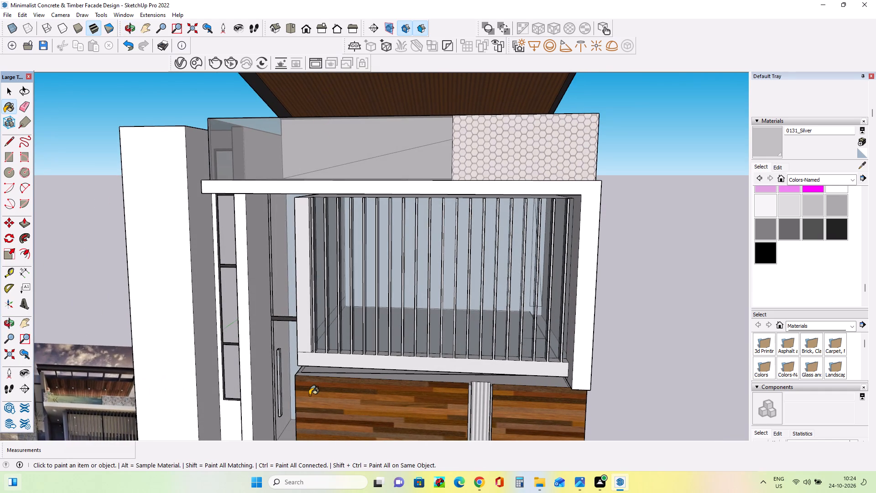
middle_drag(254, 342, 284, 315)
scroll(259, 315, down, 3)
middle_drag(326, 354, 350, 355)
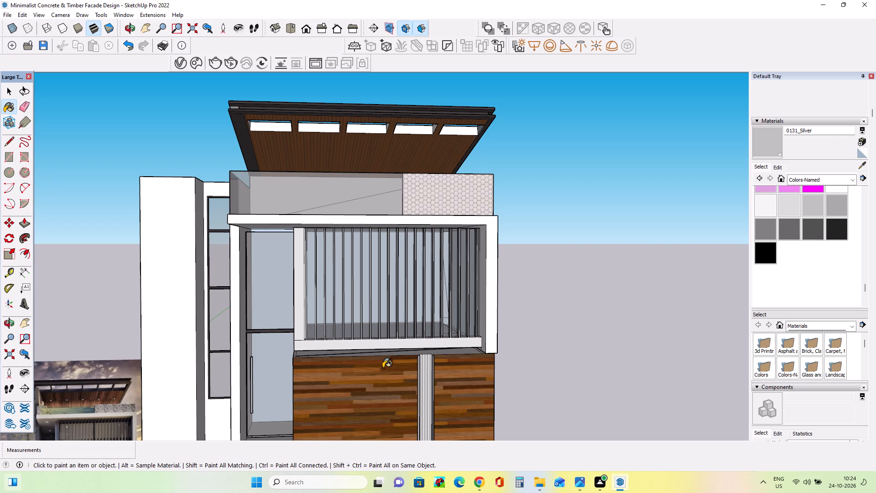
scroll(368, 288, down, 9)
middle_drag(396, 333, 397, 294)
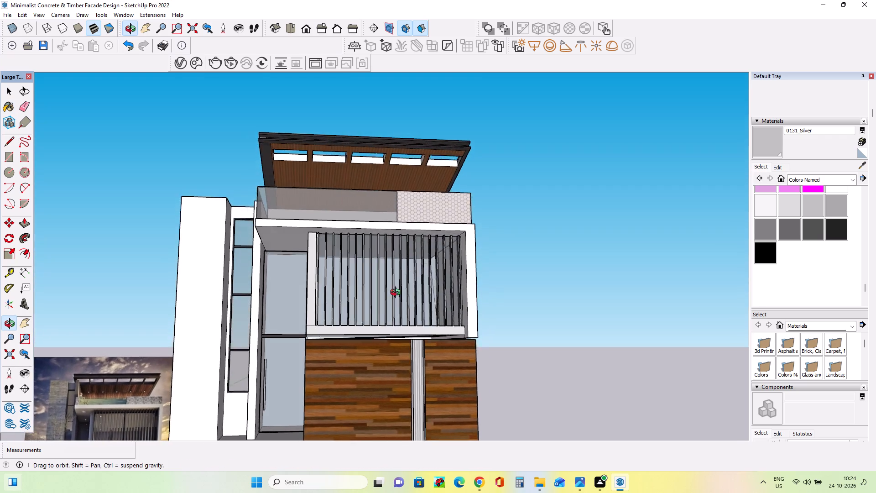
middle_drag(397, 294, 396, 294)
scroll(396, 294, down, 4)
middle_drag(457, 331, 457, 302)
scroll(457, 302, down, 3)
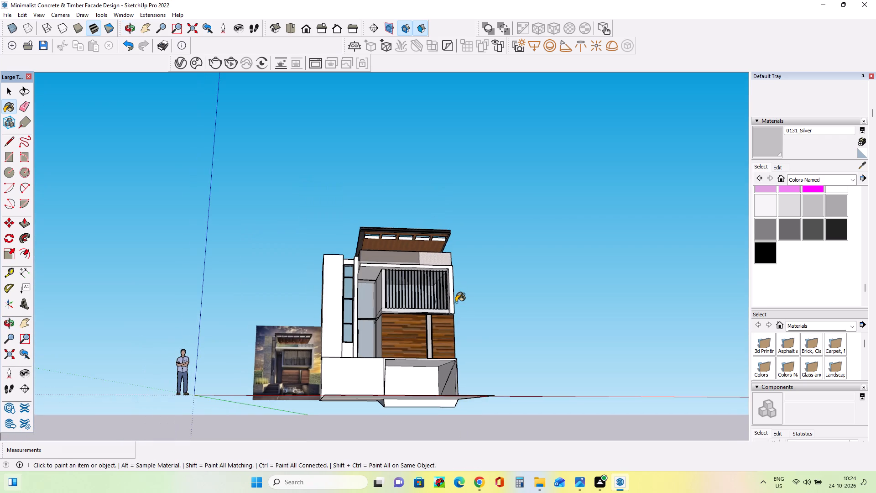
middle_drag(458, 352, 432, 374)
scroll(429, 364, up, 2)
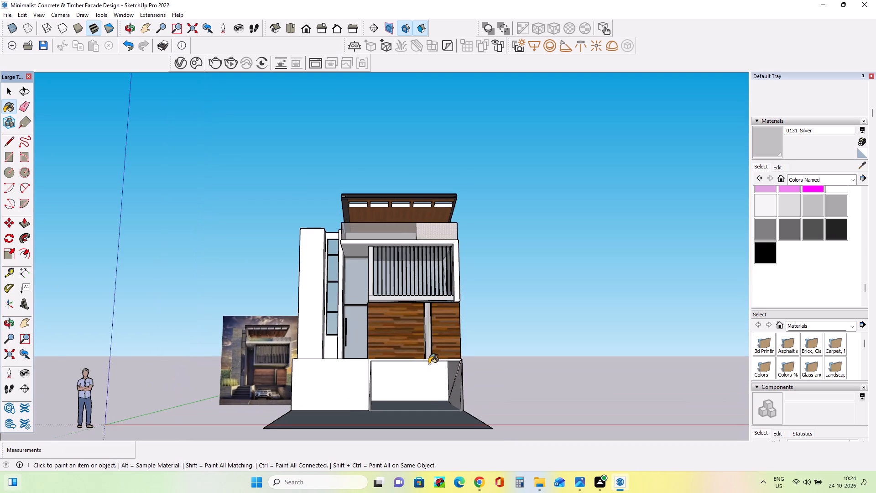
scroll(429, 364, up, 2)
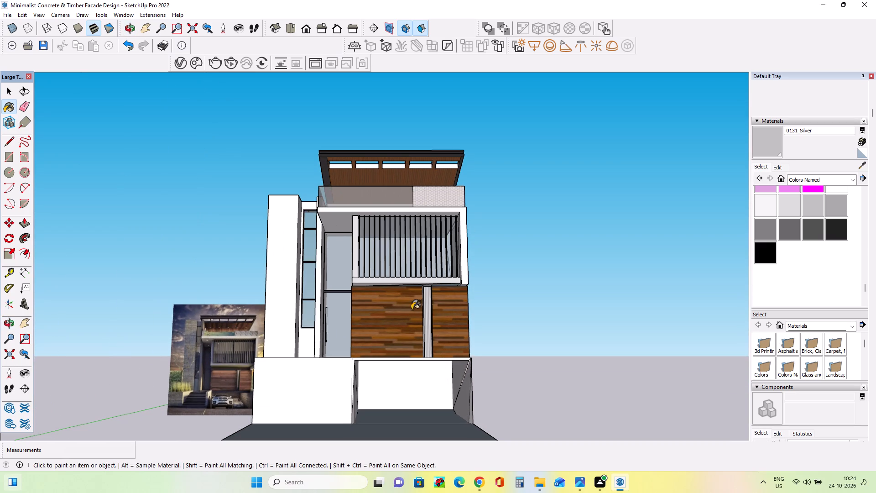
Examine the upper facade and concrete tower in the reference image and compare their finishes with the model.
middle_drag(223, 357, 243, 382)
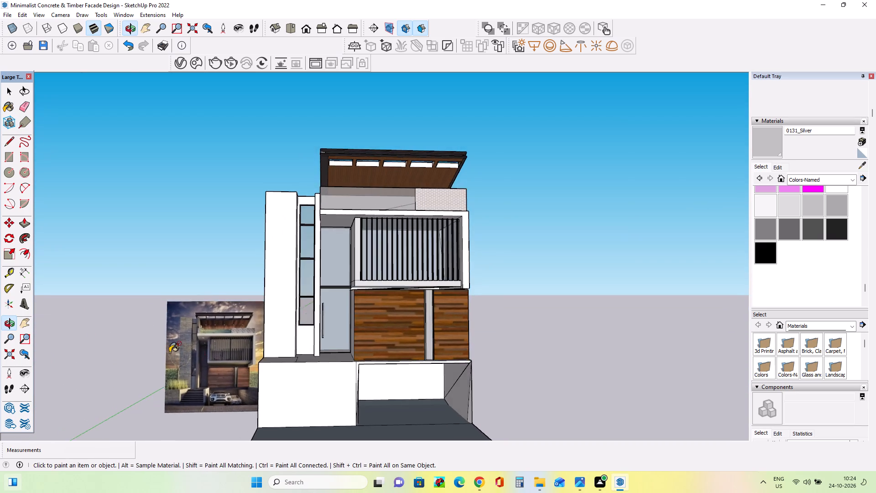
scroll(173, 347, up, 17)
scroll(183, 348, up, 4)
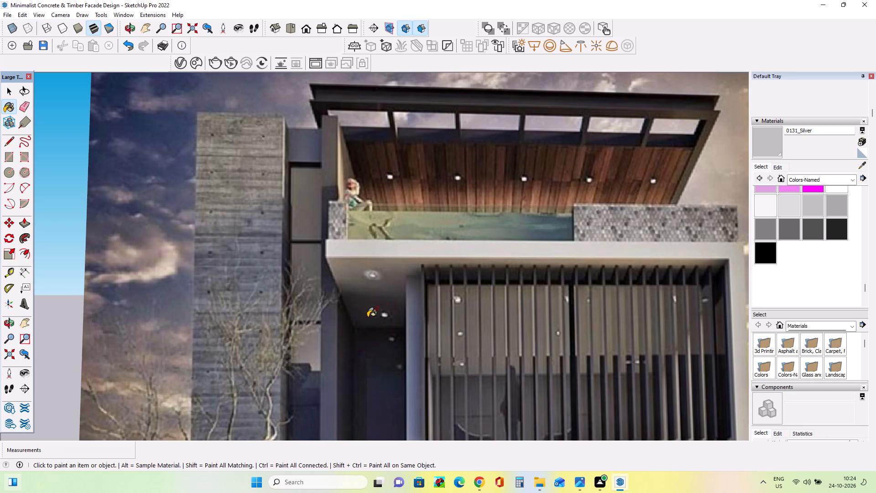
scroll(278, 319, down, 11)
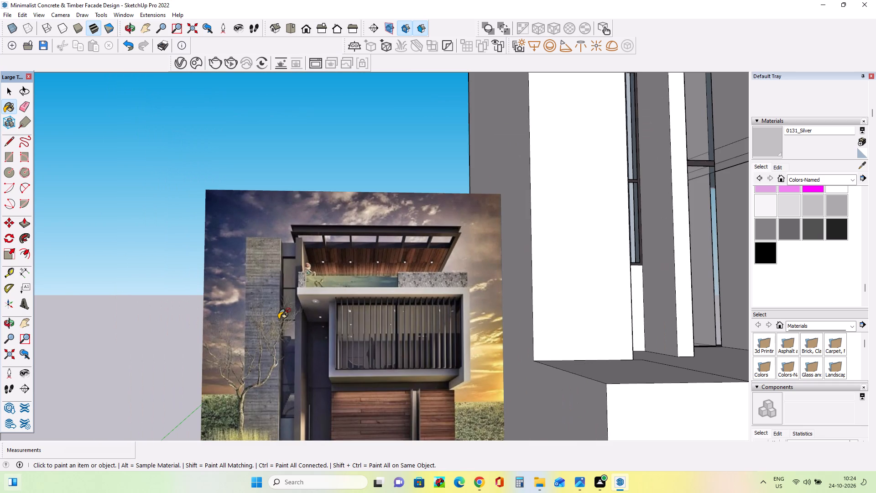
scroll(280, 319, down, 9)
middle_drag(339, 335, 342, 349)
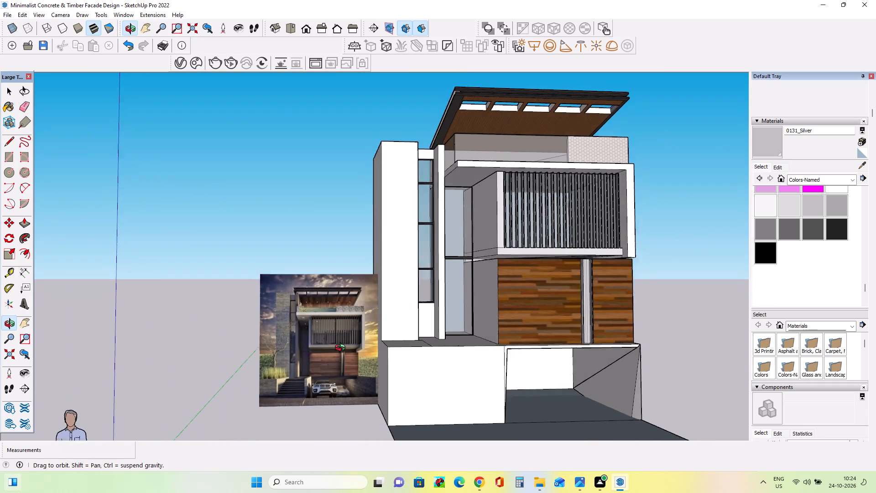
middle_drag(342, 349, 342, 351)
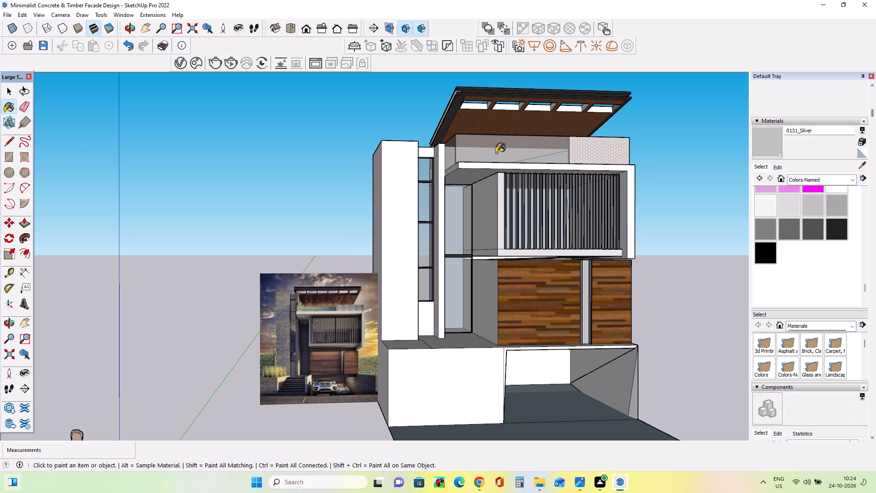
scroll(232, 362, down, 1)
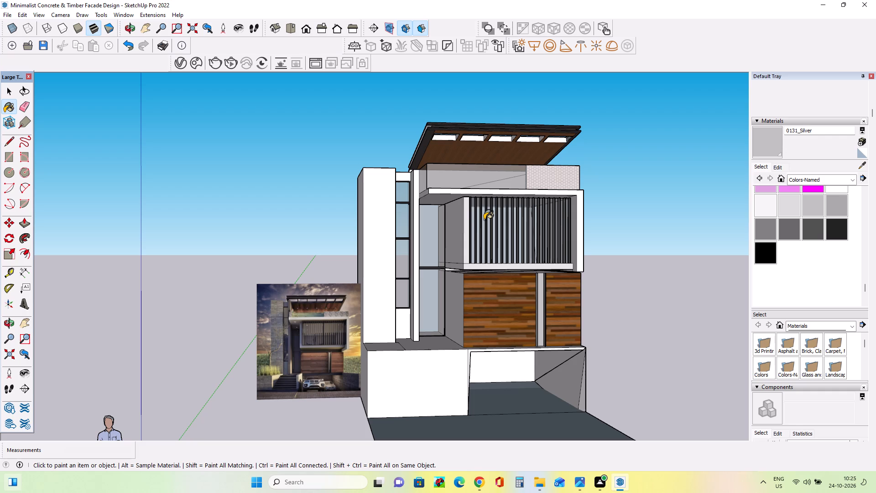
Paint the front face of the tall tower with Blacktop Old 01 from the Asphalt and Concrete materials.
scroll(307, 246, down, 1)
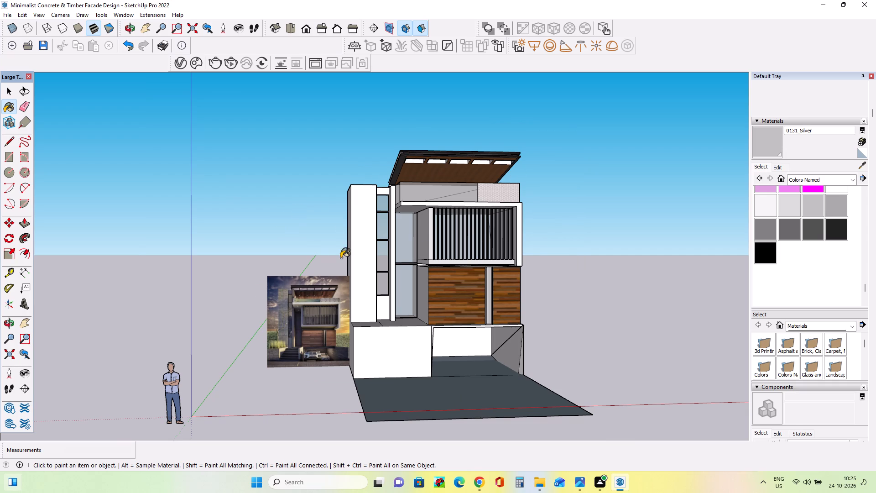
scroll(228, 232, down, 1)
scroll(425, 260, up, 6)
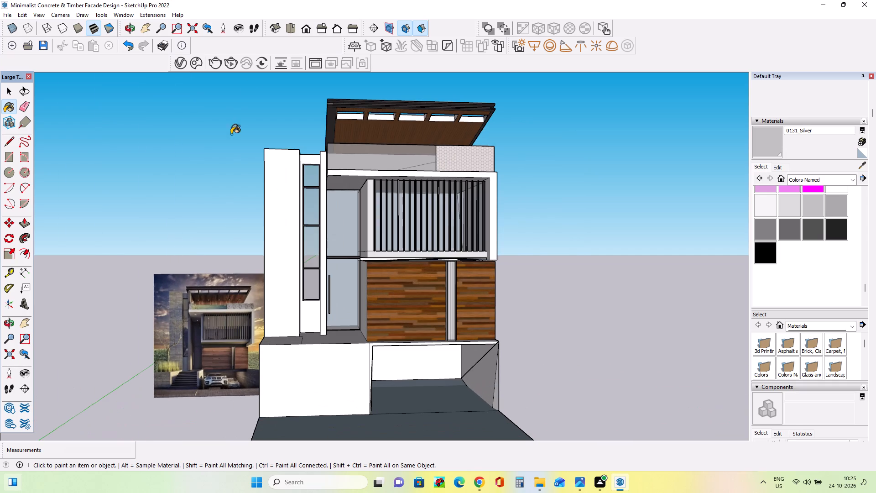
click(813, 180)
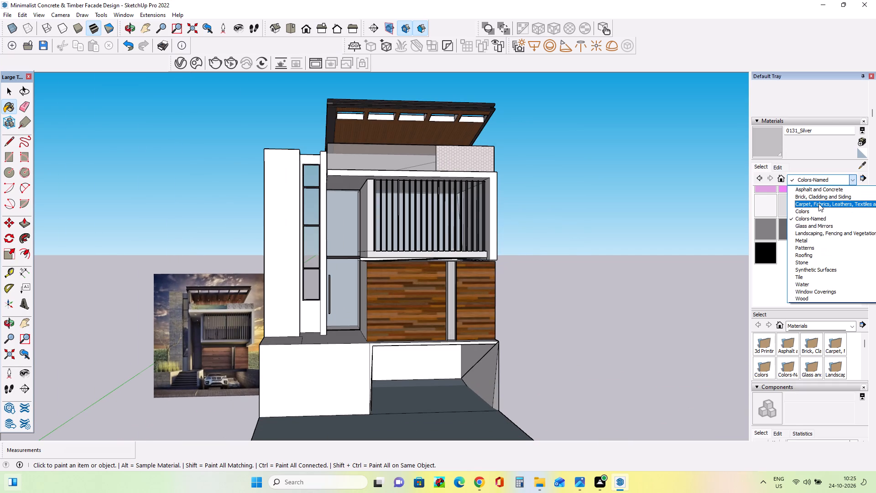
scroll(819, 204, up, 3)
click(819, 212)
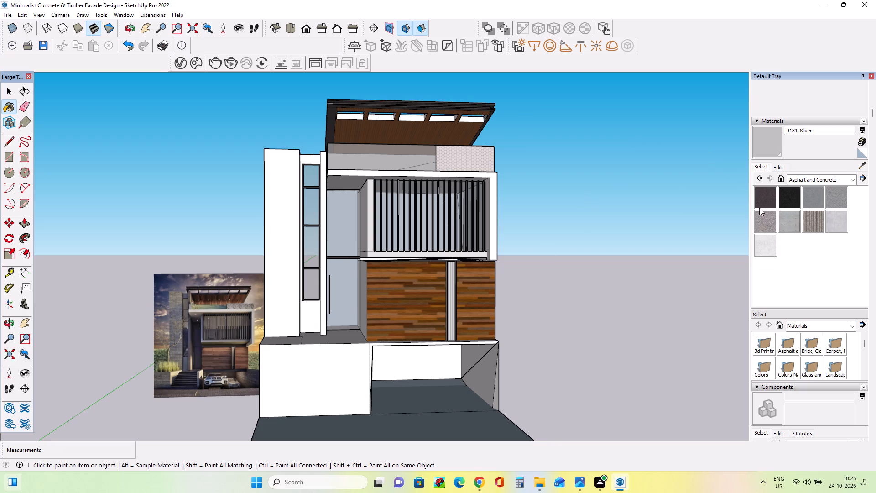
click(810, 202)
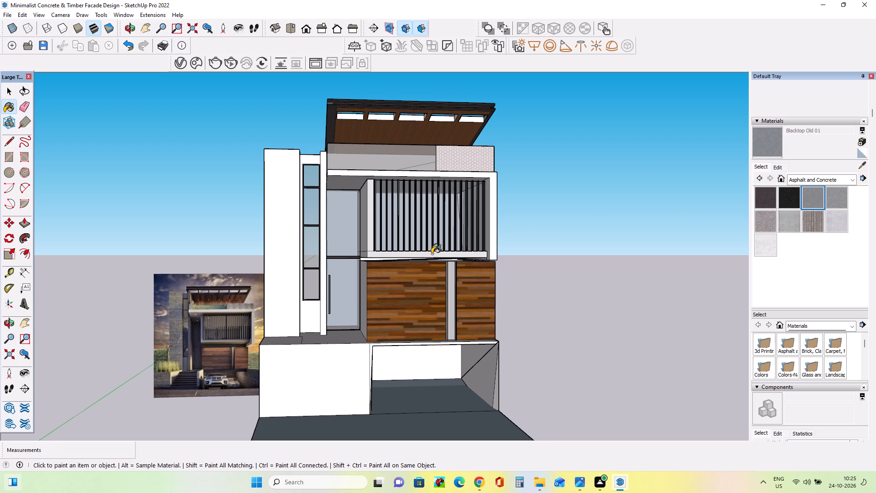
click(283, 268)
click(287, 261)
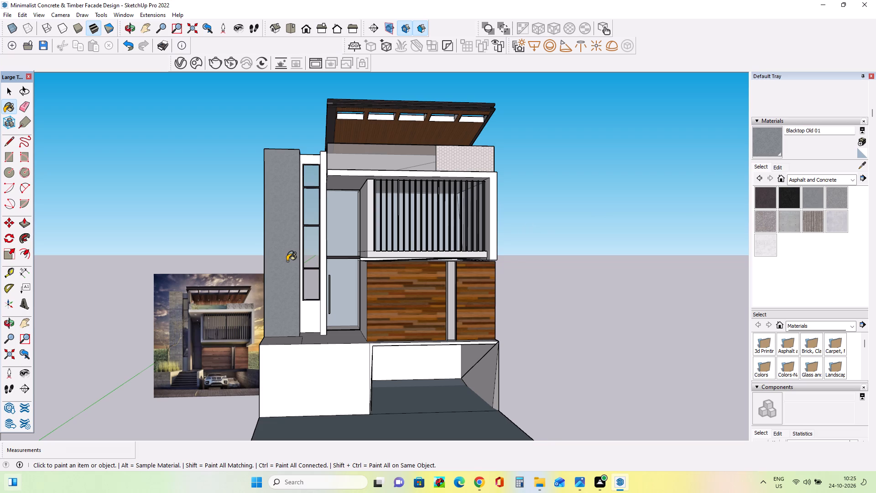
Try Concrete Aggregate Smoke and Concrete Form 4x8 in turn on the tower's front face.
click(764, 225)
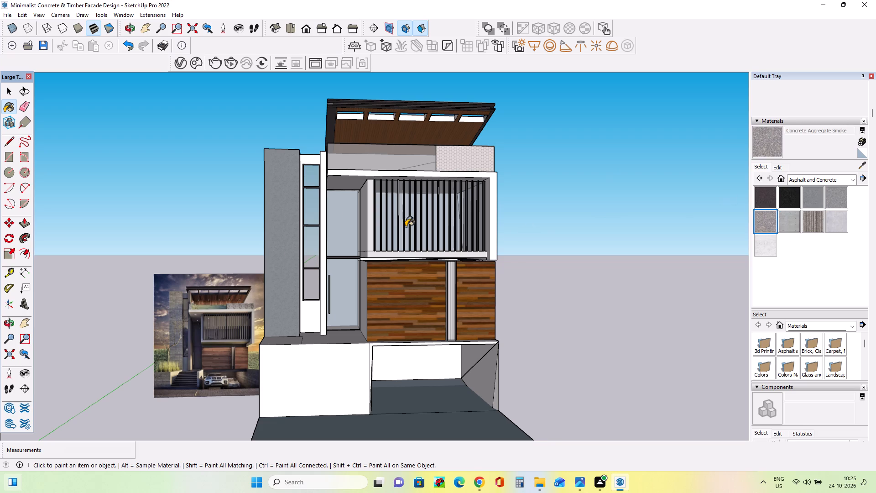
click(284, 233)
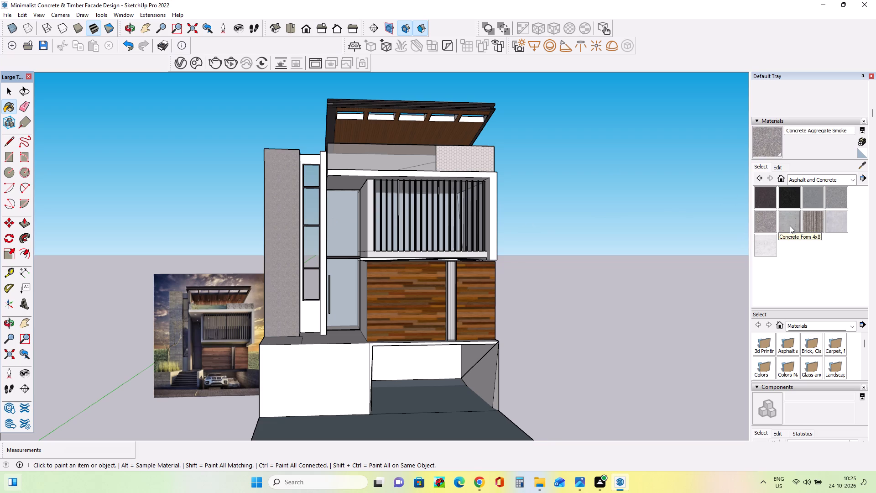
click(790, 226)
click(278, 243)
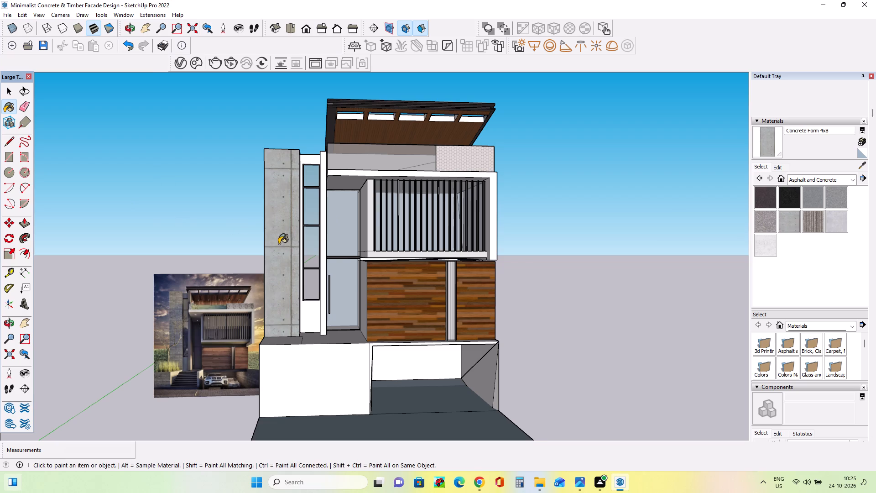
Examine the concrete tower's texture in the reference image and compare it with the model.
scroll(153, 360, up, 4)
scroll(150, 323, up, 2)
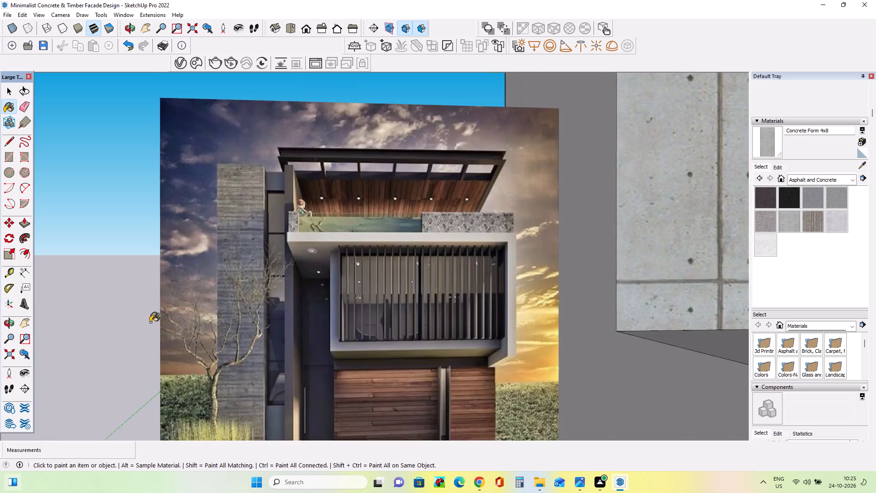
scroll(150, 322, up, 5)
scroll(166, 321, down, 5)
scroll(251, 212, up, 3)
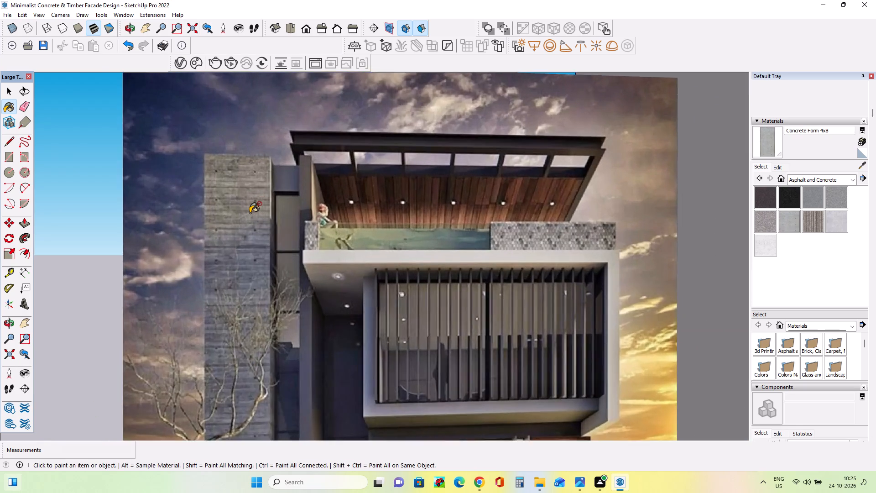
scroll(251, 212, up, 8)
scroll(241, 218, down, 7)
scroll(241, 218, up, 1)
scroll(241, 218, down, 1)
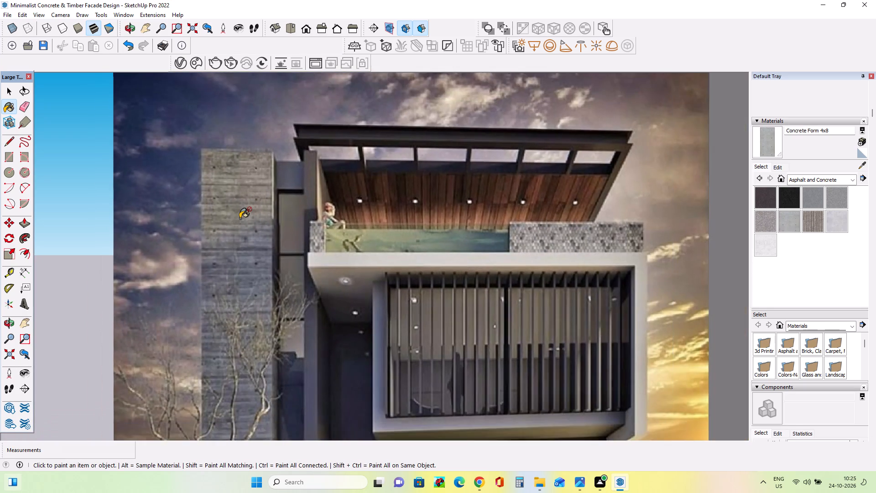
scroll(241, 218, down, 20)
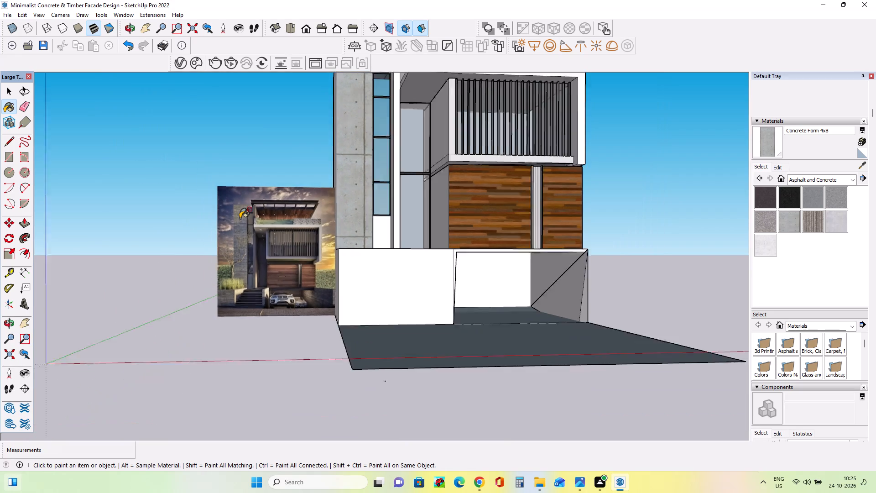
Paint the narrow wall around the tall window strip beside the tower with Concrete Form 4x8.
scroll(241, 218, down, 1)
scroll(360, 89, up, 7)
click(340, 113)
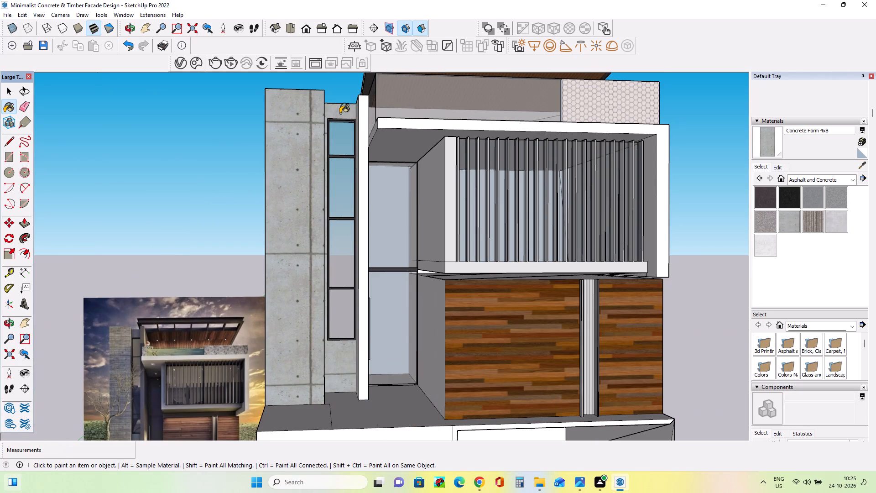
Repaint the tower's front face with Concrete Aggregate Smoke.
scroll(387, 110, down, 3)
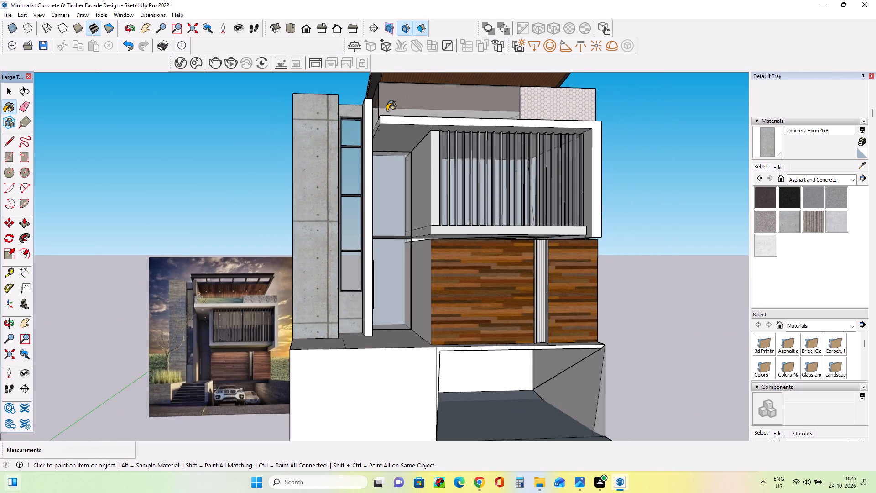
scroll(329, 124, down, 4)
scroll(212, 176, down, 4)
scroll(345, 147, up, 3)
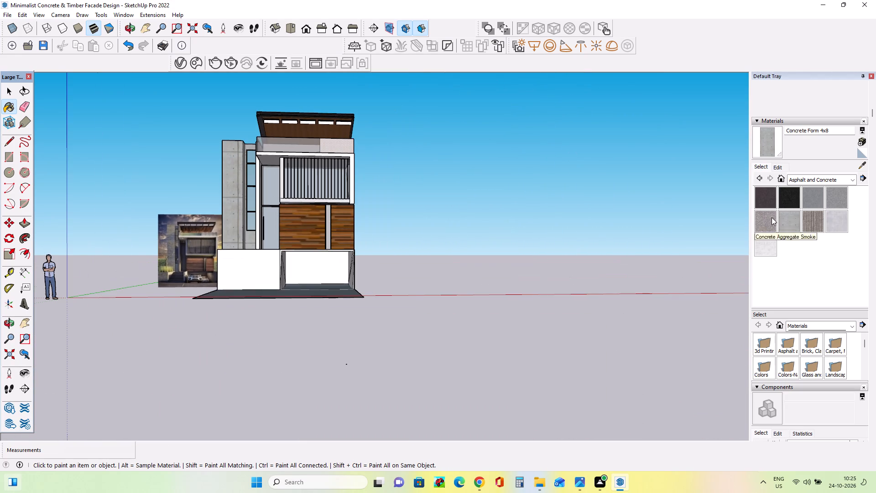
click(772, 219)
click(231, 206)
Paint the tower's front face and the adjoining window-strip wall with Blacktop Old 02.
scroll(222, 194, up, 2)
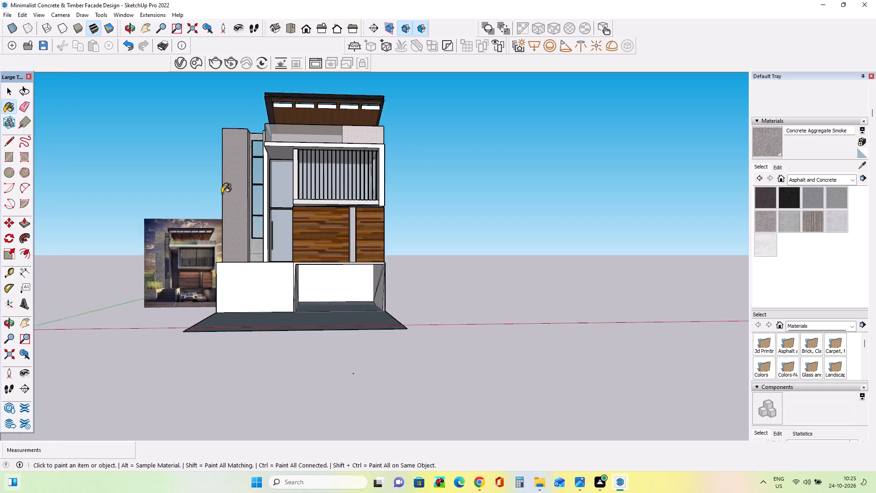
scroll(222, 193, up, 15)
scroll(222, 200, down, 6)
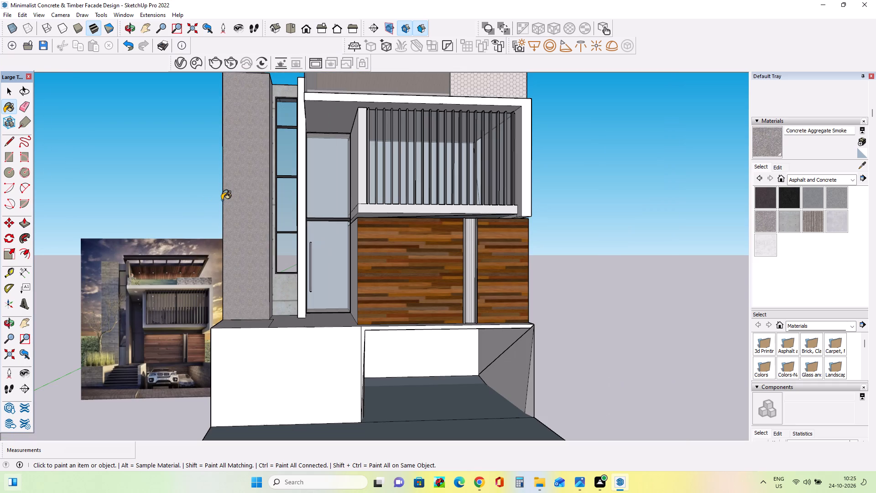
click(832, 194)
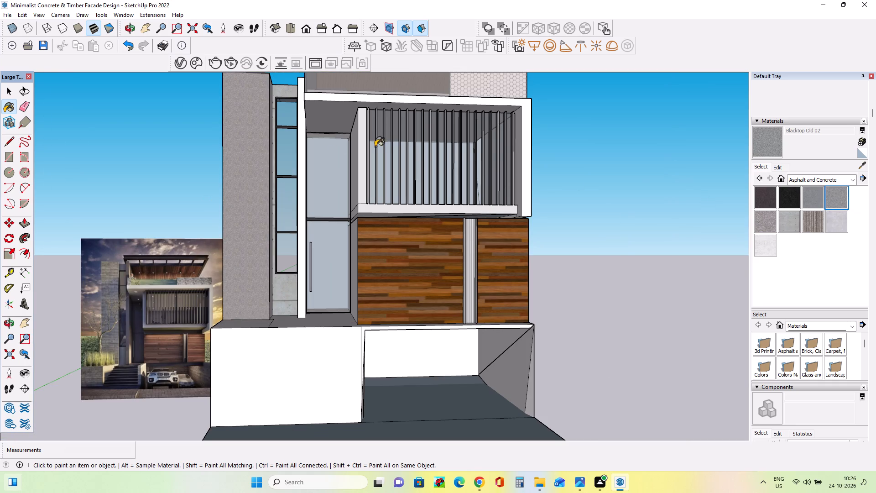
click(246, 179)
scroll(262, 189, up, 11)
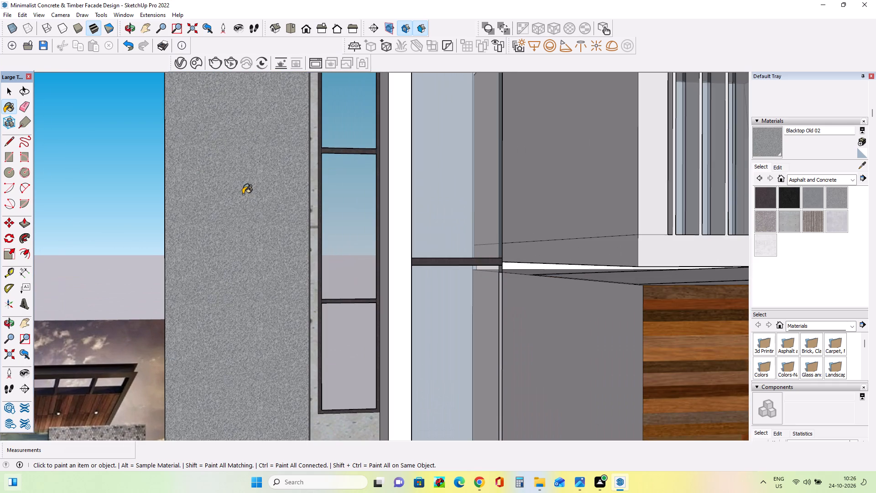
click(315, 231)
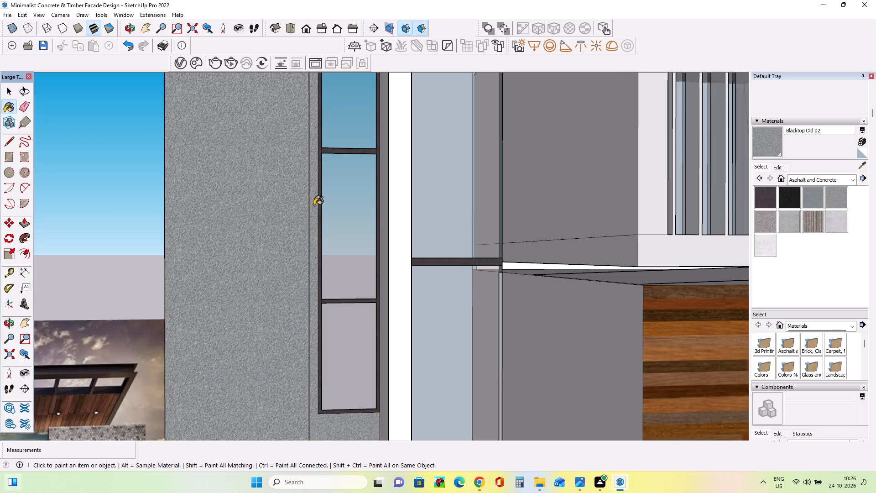
Examine the painted tower and the concrete base and stair walls in the reference image.
scroll(313, 204, down, 13)
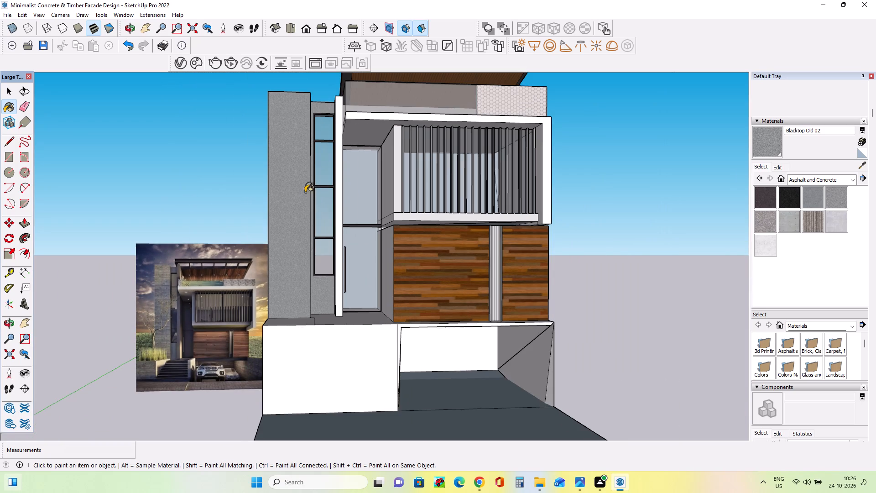
middle_drag(305, 192, 307, 206)
scroll(300, 270, up, 3)
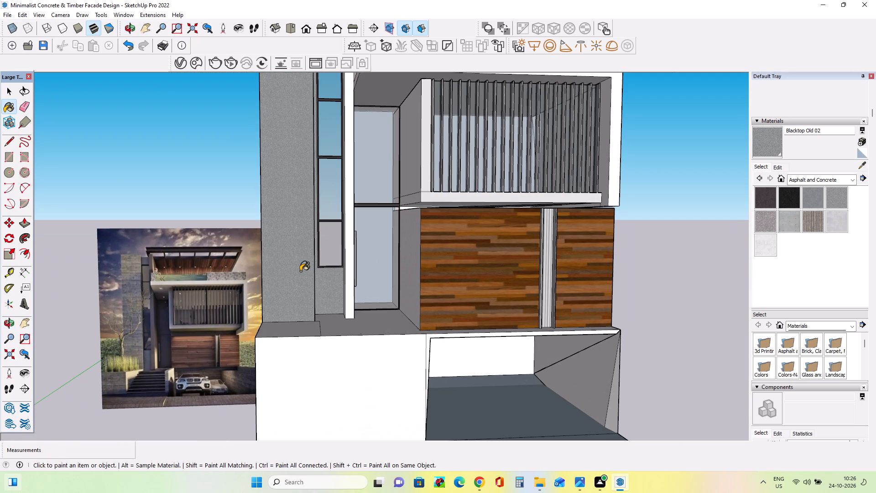
scroll(300, 271, down, 1)
scroll(136, 391, up, 3)
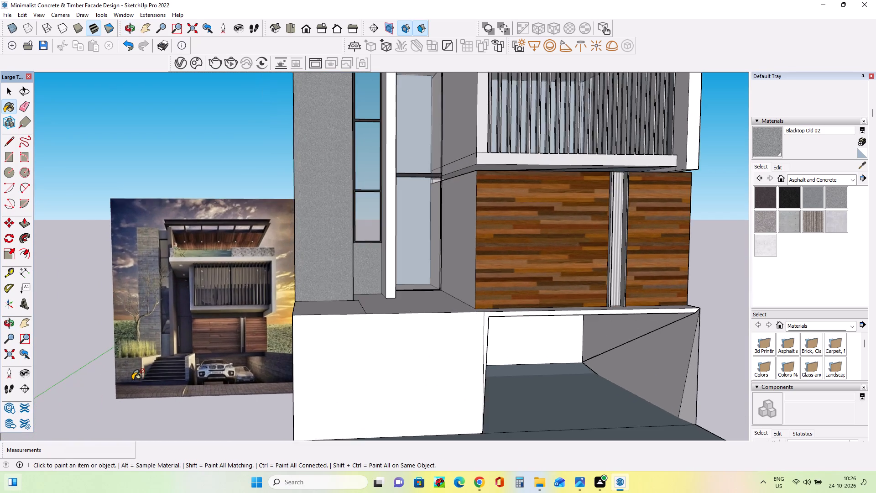
scroll(136, 372, up, 12)
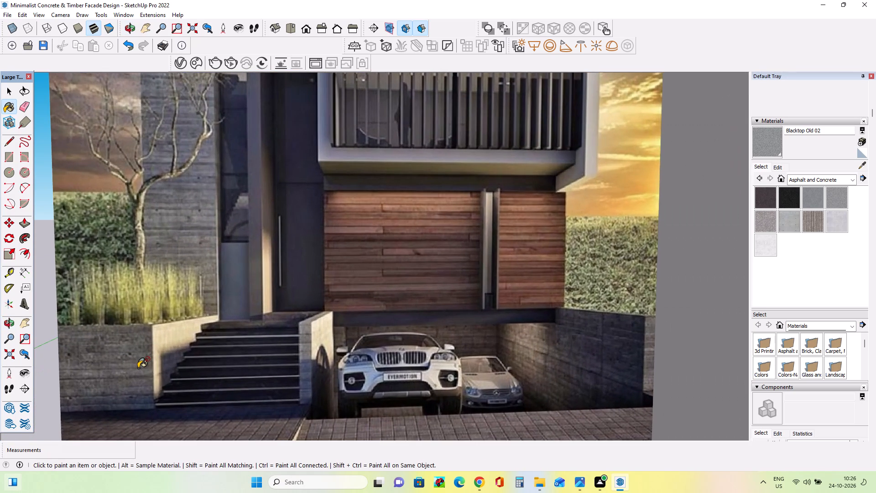
scroll(139, 367, down, 7)
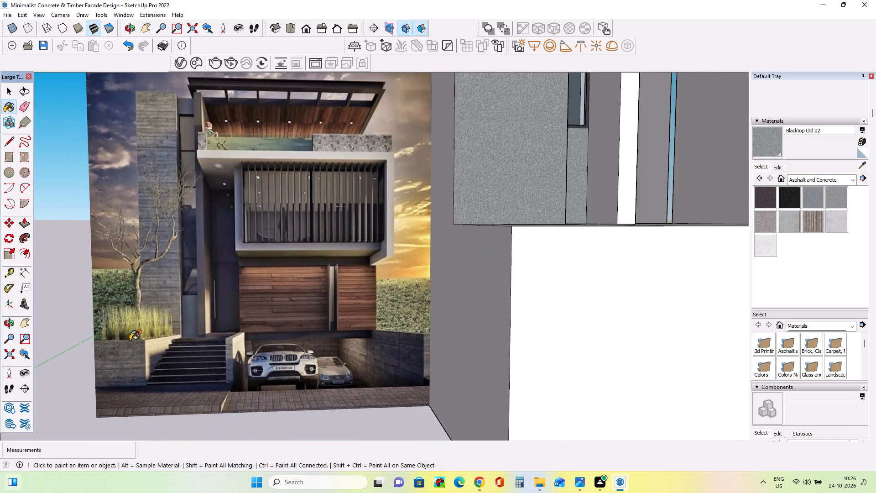
scroll(131, 340, down, 8)
scroll(374, 232, down, 8)
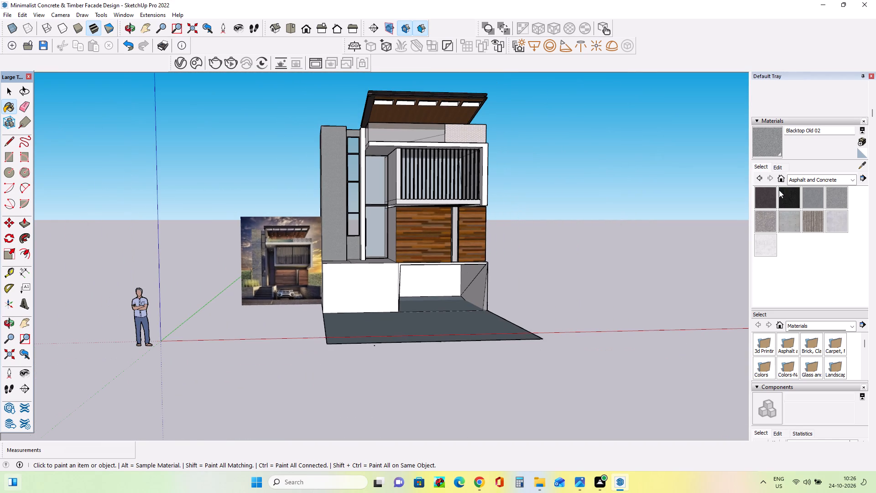
Paint the tower front, the ground-level front wall and the window-strip wall with Concrete Scored Jointless.
click(815, 212)
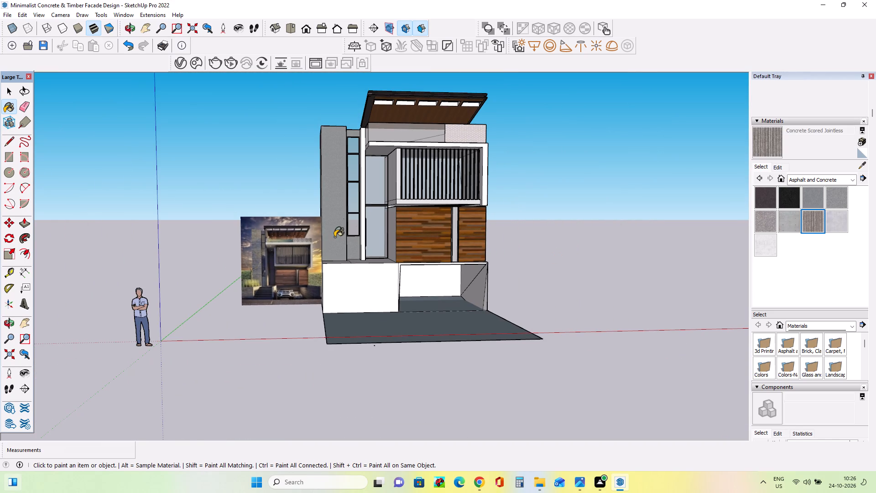
click(339, 223)
scroll(340, 252, up, 4)
click(341, 300)
middle_drag(378, 325, 386, 360)
click(358, 237)
Examine the scored concrete finish from several angles and compare the facade and ground-level walls with the reference image.
middle_drag(345, 282, 240, 305)
scroll(240, 305, down, 3)
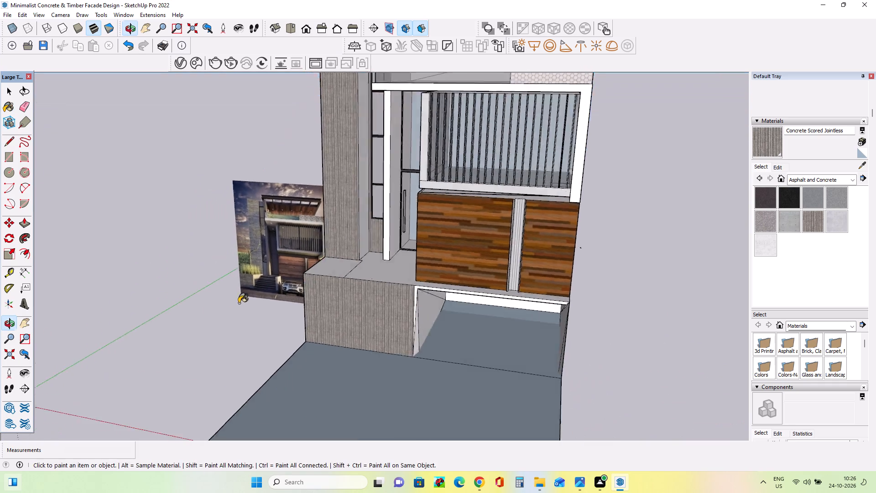
middle_drag(331, 200, 430, 130)
scroll(430, 130, down, 1)
scroll(231, 304, up, 5)
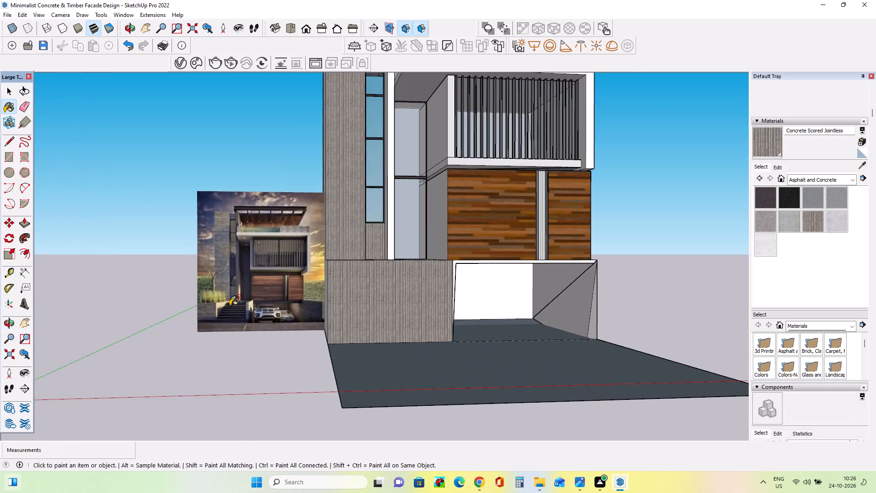
scroll(231, 305, up, 13)
scroll(231, 305, down, 4)
scroll(231, 305, up, 1)
scroll(231, 305, down, 6)
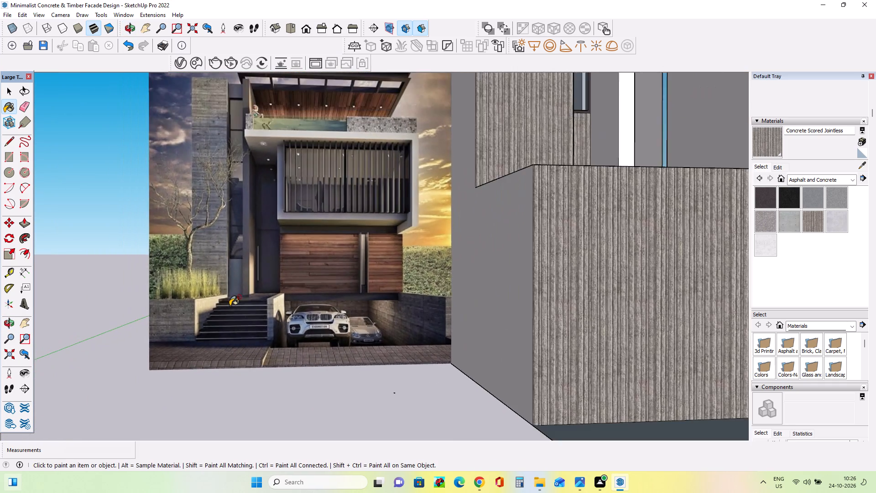
scroll(231, 305, down, 11)
scroll(232, 304, up, 1)
scroll(232, 304, down, 2)
middle_drag(414, 215, 405, 209)
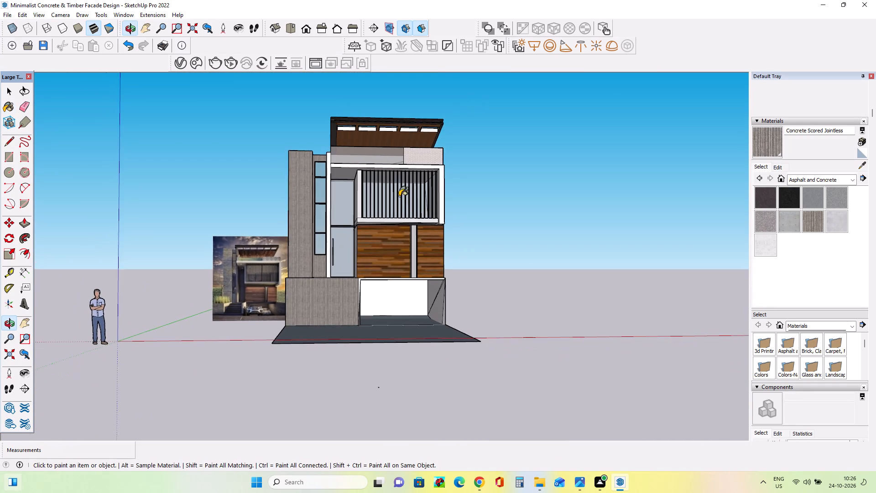
scroll(405, 176, up, 2)
scroll(503, 261, up, 2)
scroll(503, 261, down, 3)
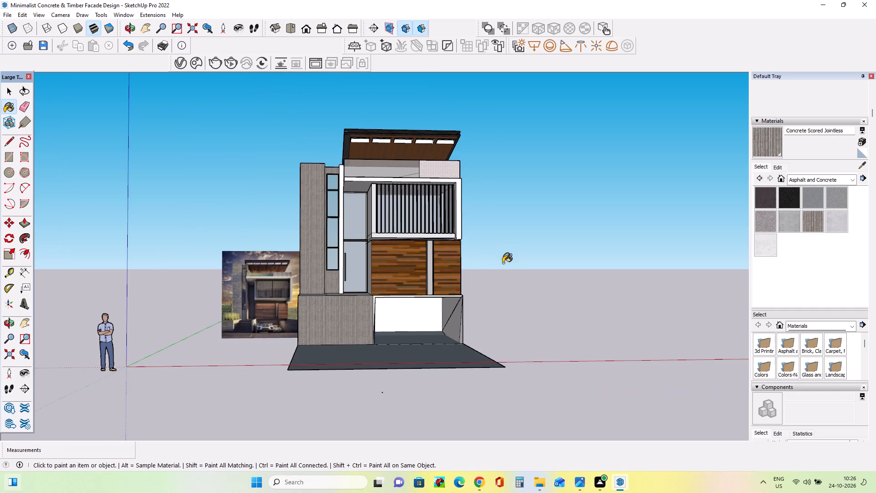
scroll(416, 296, up, 2)
scroll(239, 350, up, 12)
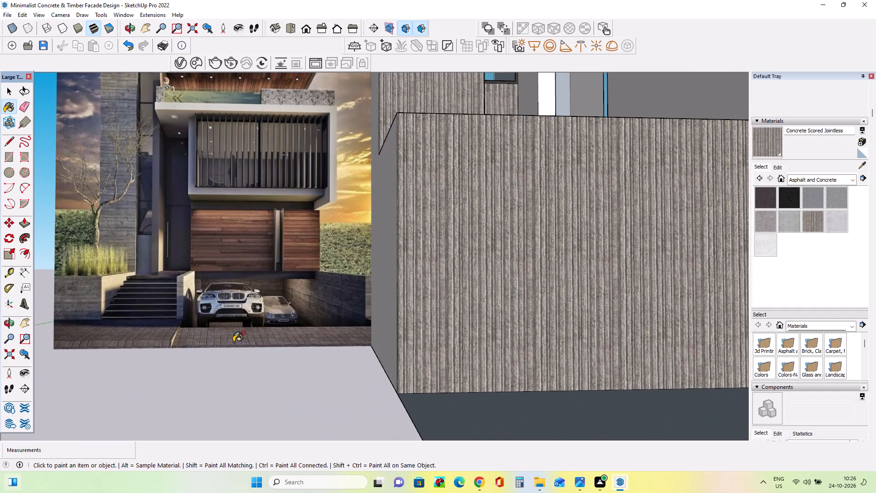
scroll(217, 337, down, 4)
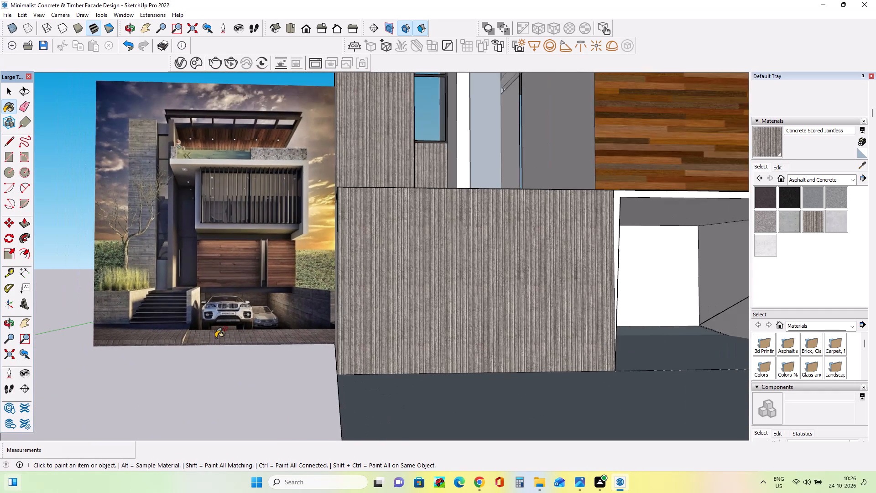
Paint the garage opening's inner side walls and the narrow front frame around it with Concrete Scored Jointless.
scroll(217, 337, down, 8)
click(472, 327)
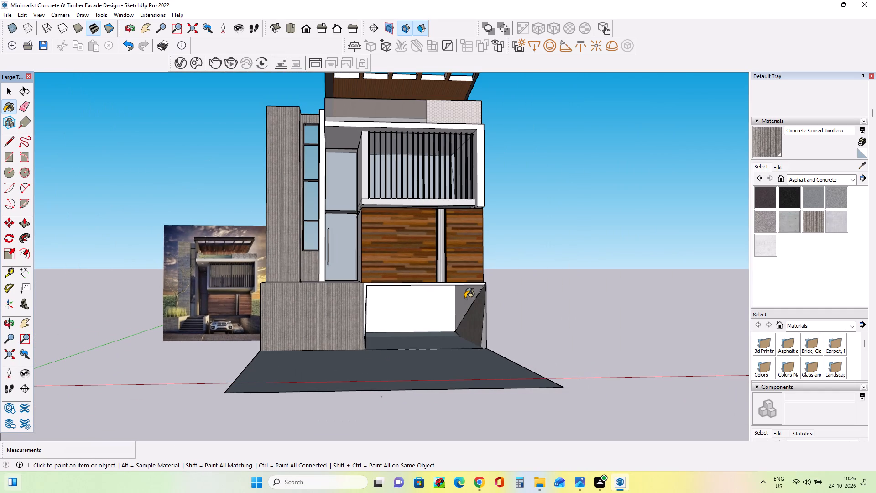
click(465, 298)
middle_drag(504, 311, 492, 328)
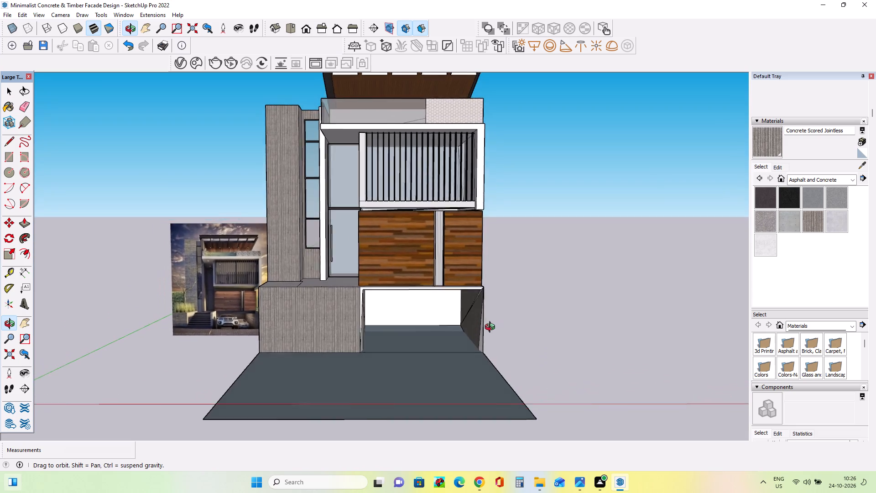
middle_drag(492, 328, 497, 326)
scroll(437, 314, up, 3)
middle_drag(434, 319, 308, 337)
click(337, 322)
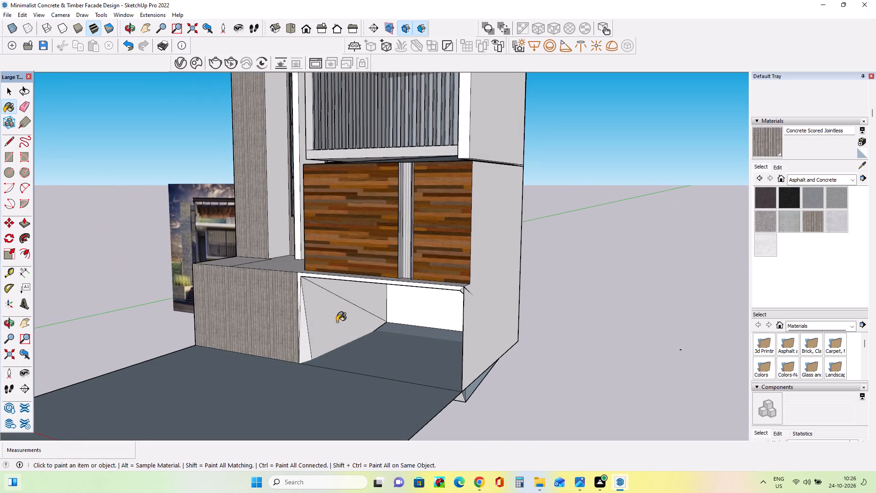
click(303, 340)
click(298, 295)
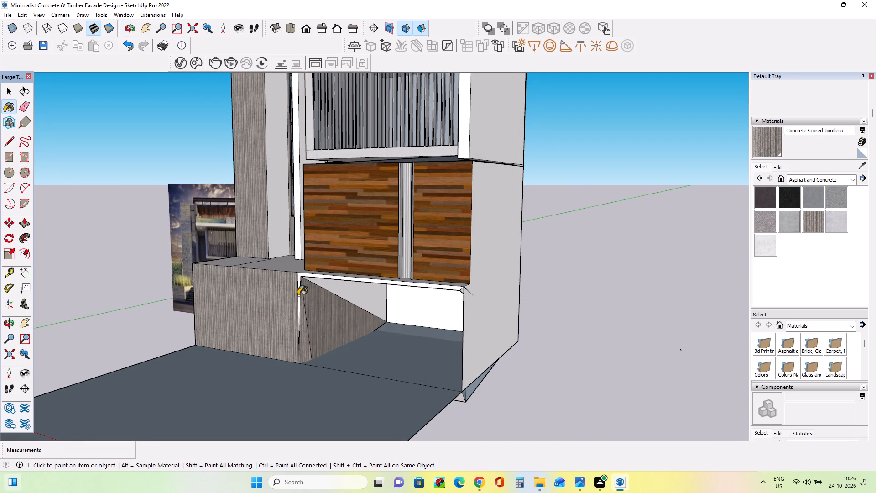
click(298, 283)
click(298, 283)
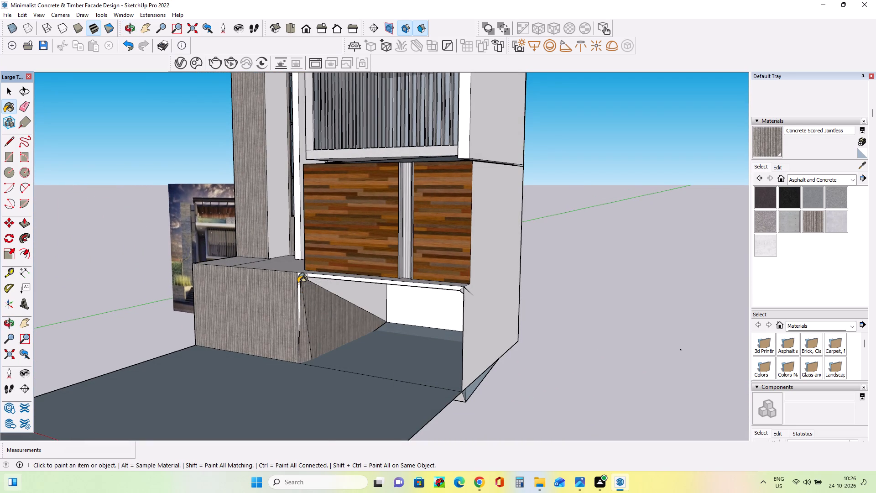
scroll(297, 290, up, 8)
click(300, 283)
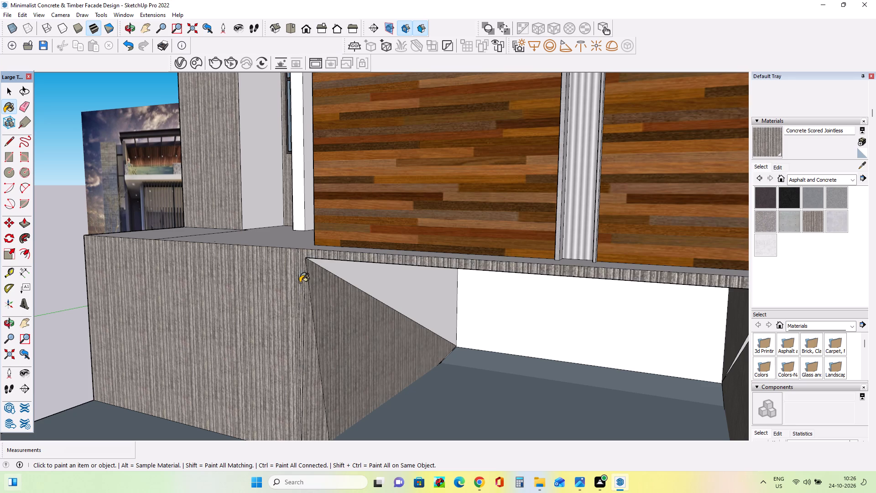
click(367, 284)
scroll(348, 307, down, 7)
middle_drag(348, 307, 368, 305)
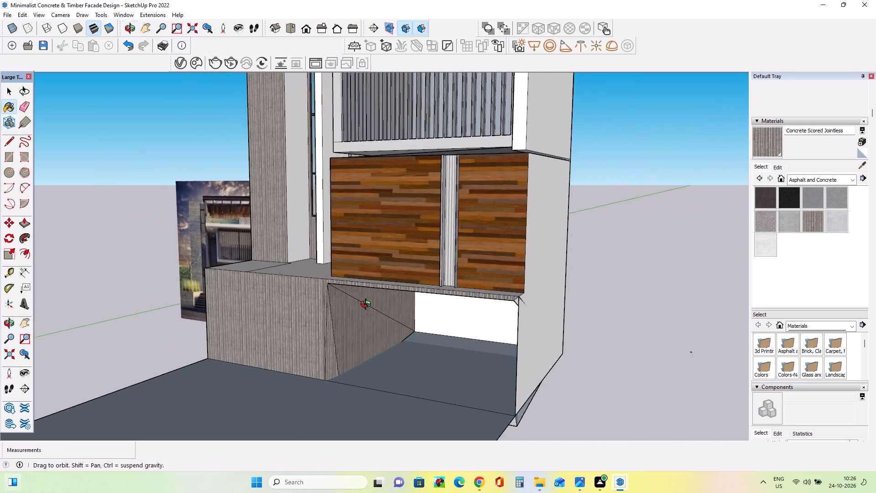
middle_drag(368, 305, 461, 285)
Compare the facade and its entrance wall with the tower and entrance area in the reference image.
scroll(472, 288, up, 2)
scroll(474, 288, down, 5)
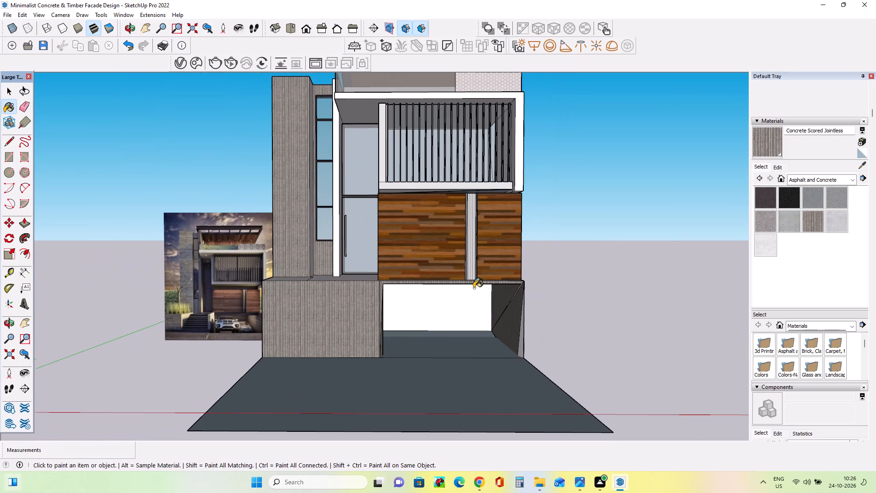
scroll(474, 288, down, 1)
scroll(254, 279, up, 3)
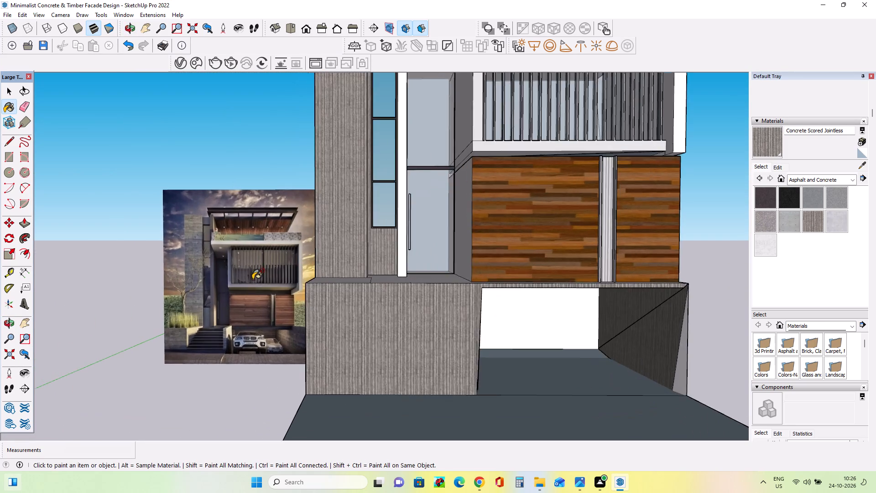
scroll(254, 279, up, 5)
scroll(237, 271, down, 3)
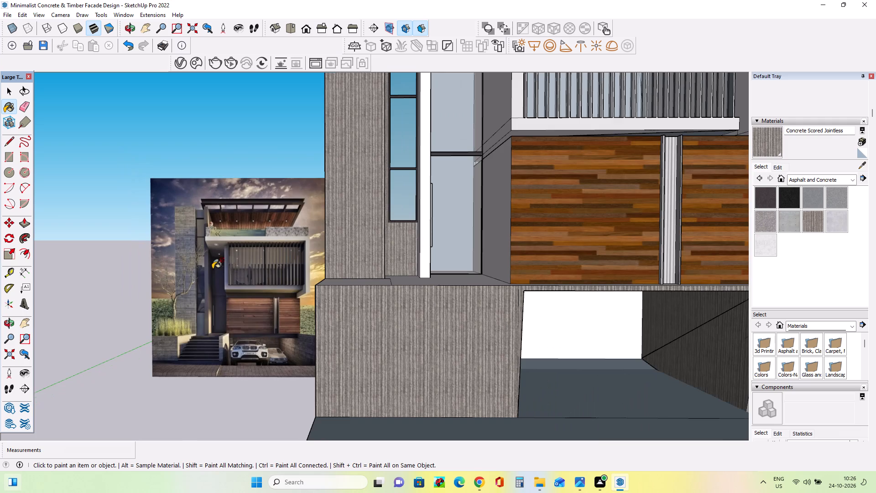
scroll(214, 268, up, 16)
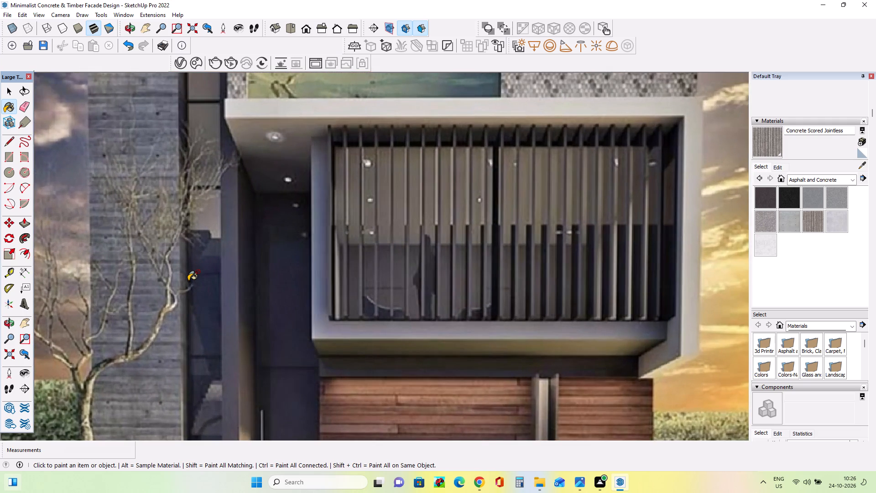
scroll(189, 280, down, 20)
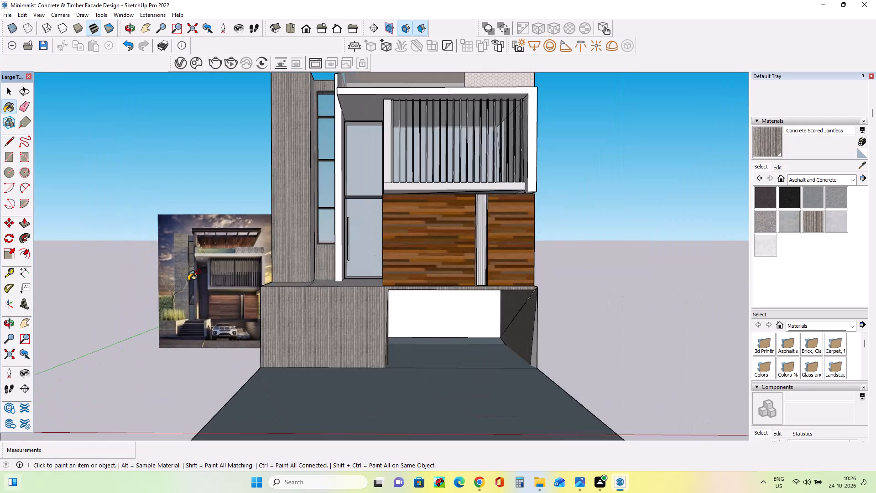
scroll(189, 280, down, 5)
Paint the front face of the narrow white wall between the window strip and the entrance door with Concrete Form 4x8.
click(795, 226)
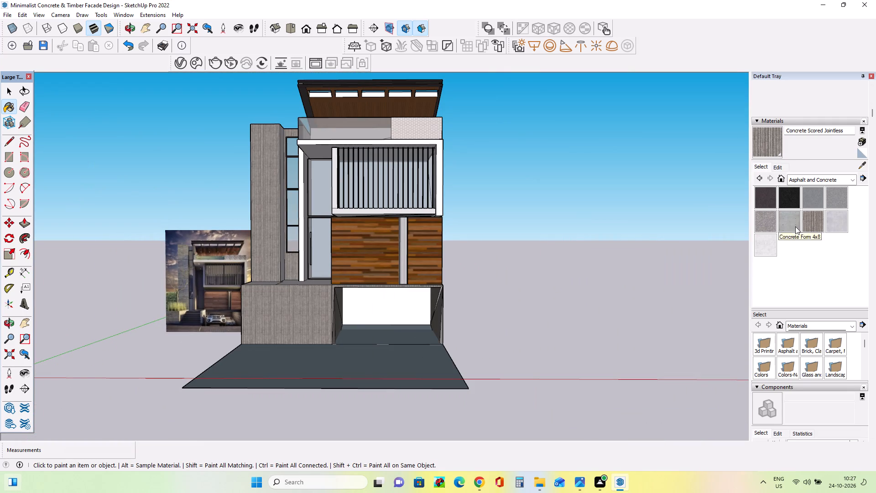
scroll(409, 246, up, 4)
scroll(254, 219, up, 4)
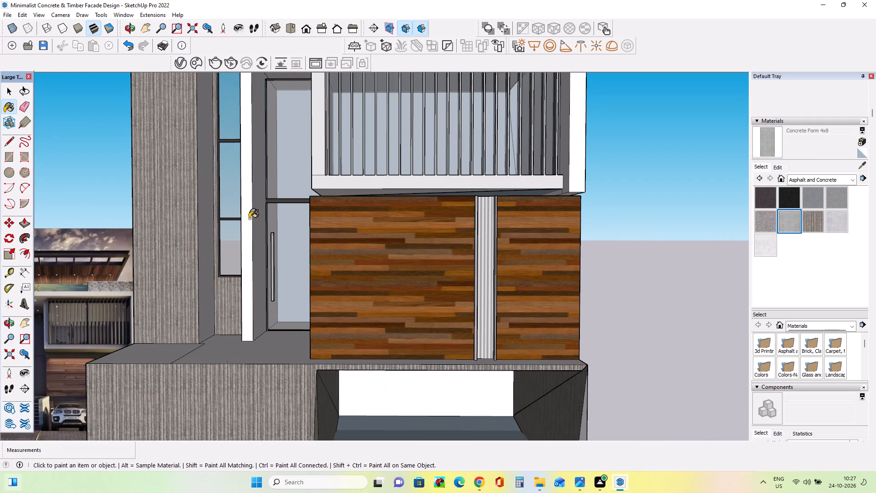
click(248, 221)
middle_drag(256, 225, 296, 254)
Examine the painted entrance wall and whole facade from several angles against the reference image.
scroll(296, 254, down, 1)
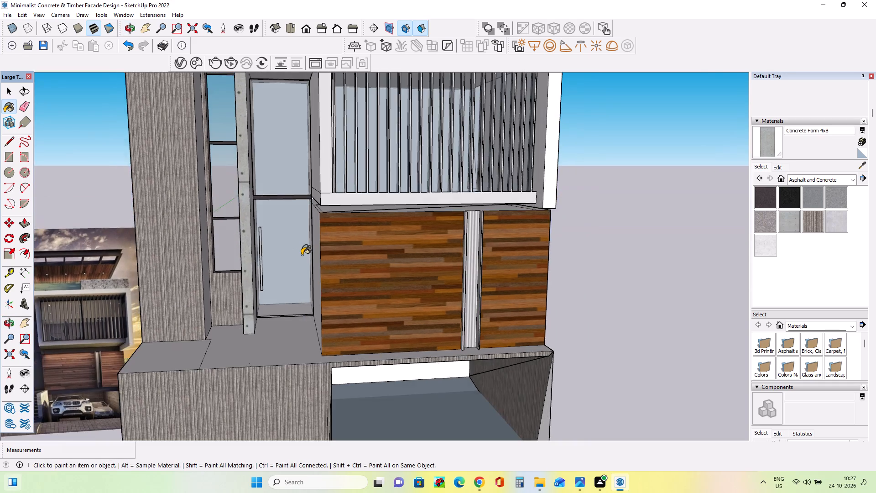
scroll(302, 255, down, 4)
middle_drag(304, 258, 314, 288)
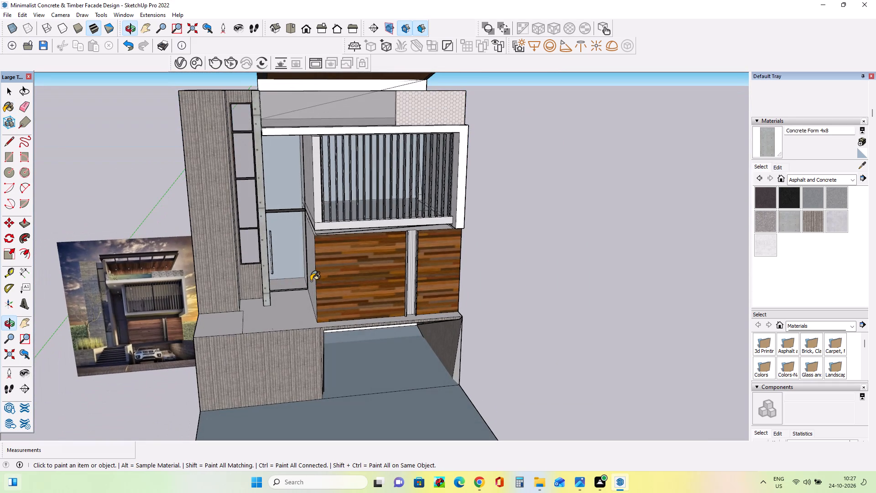
scroll(274, 161, down, 3)
scroll(167, 261, up, 2)
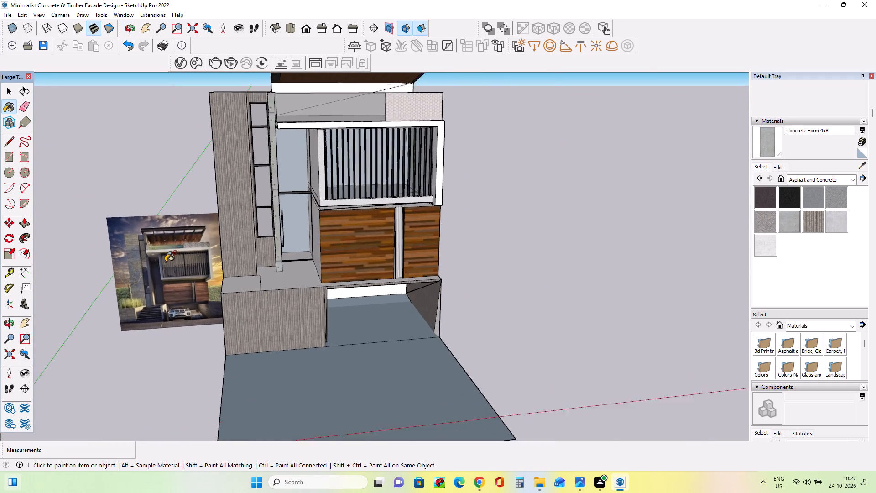
scroll(167, 261, up, 12)
scroll(165, 249, down, 4)
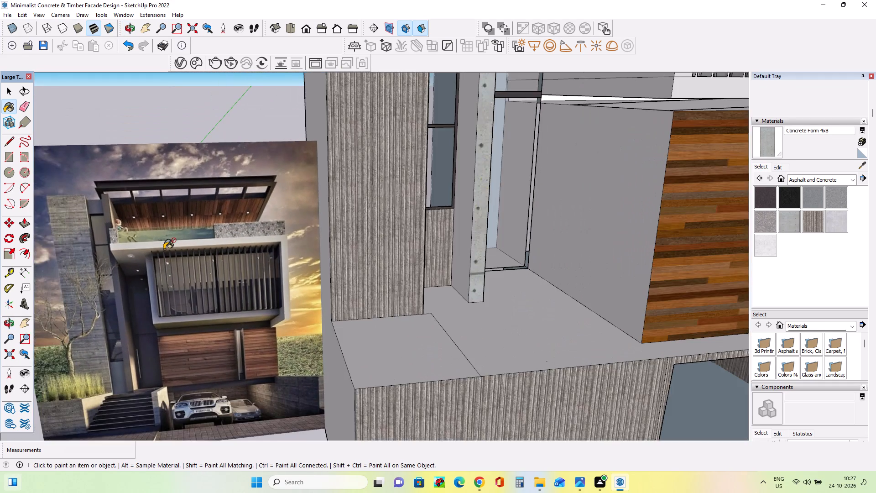
scroll(165, 249, down, 7)
scroll(165, 249, up, 1)
scroll(165, 249, down, 10)
middle_drag(241, 219, 245, 210)
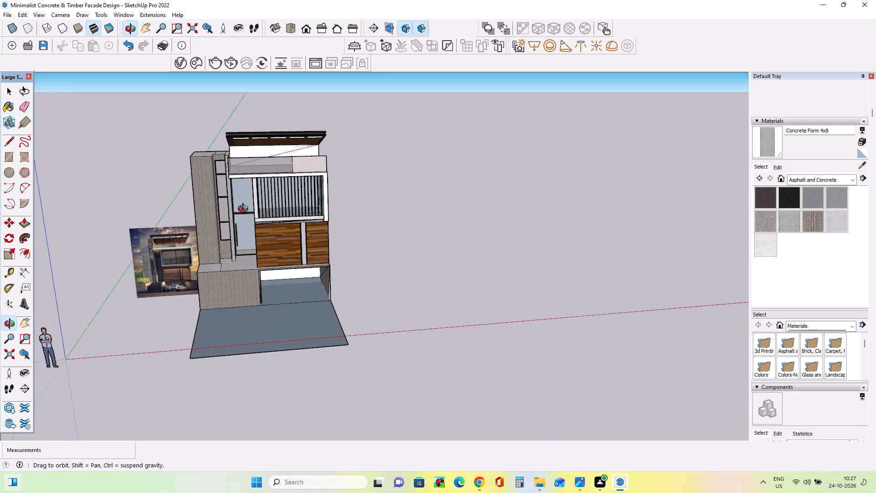
middle_drag(245, 210, 255, 179)
scroll(582, 241, up, 4)
scroll(582, 241, down, 4)
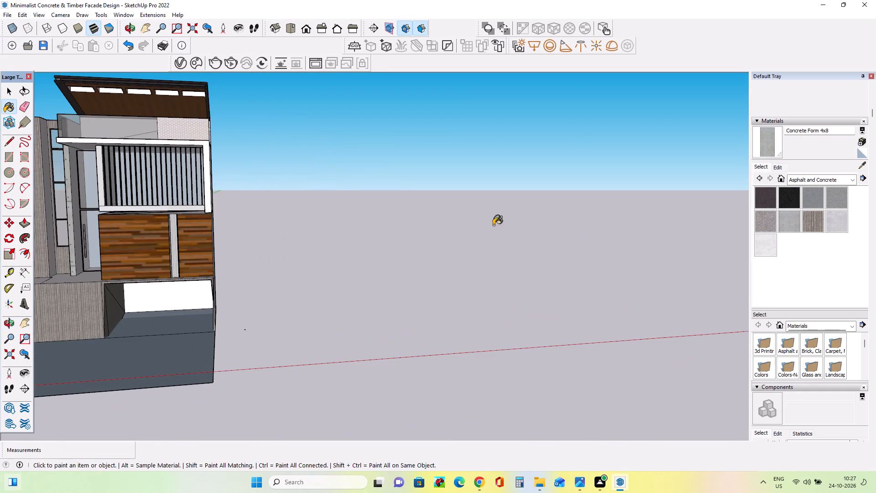
scroll(233, 170, up, 5)
middle_drag(490, 207, 469, 211)
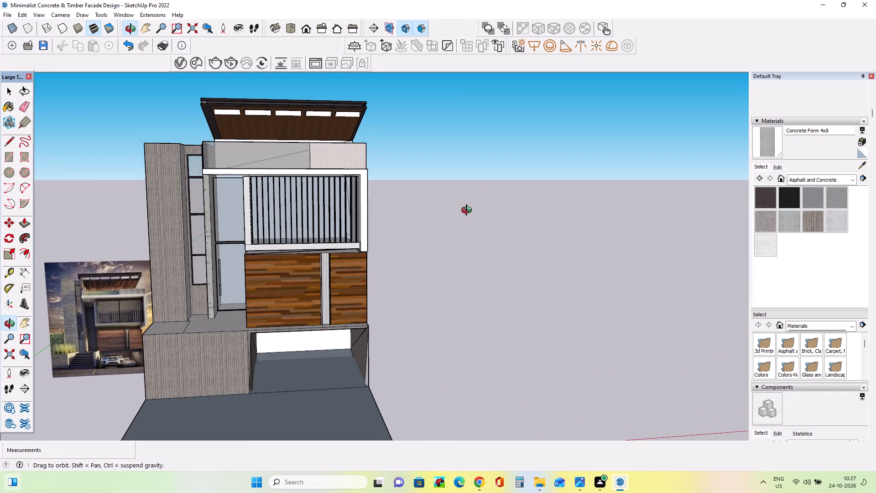
middle_drag(469, 211, 480, 188)
scroll(547, 184, down, 3)
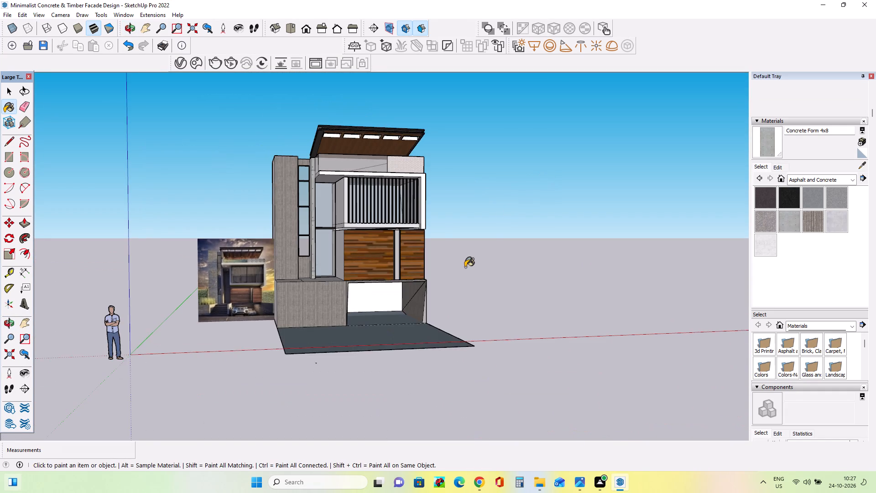
middle_drag(445, 267, 409, 267)
Examine the garage, stair and base walls in the reference image and compare them with the modelled garage opening.
scroll(304, 295, up, 12)
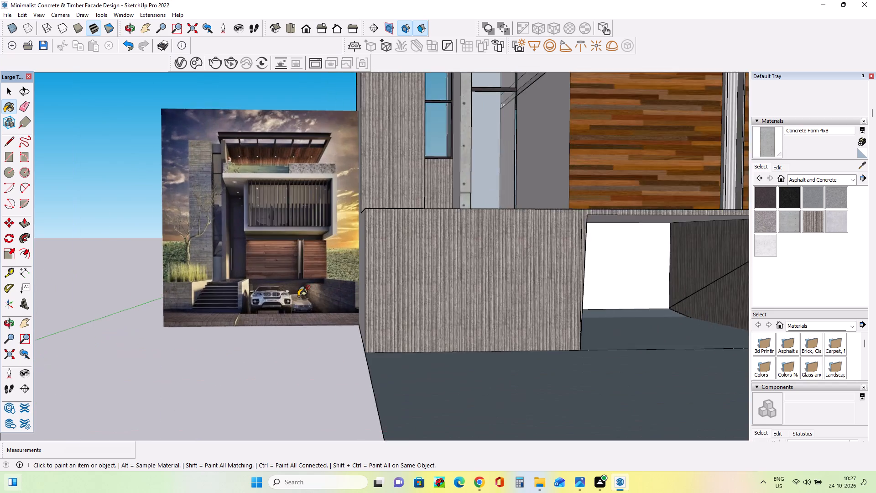
scroll(299, 296, up, 1)
scroll(300, 296, down, 1)
scroll(300, 296, up, 13)
scroll(204, 308, down, 10)
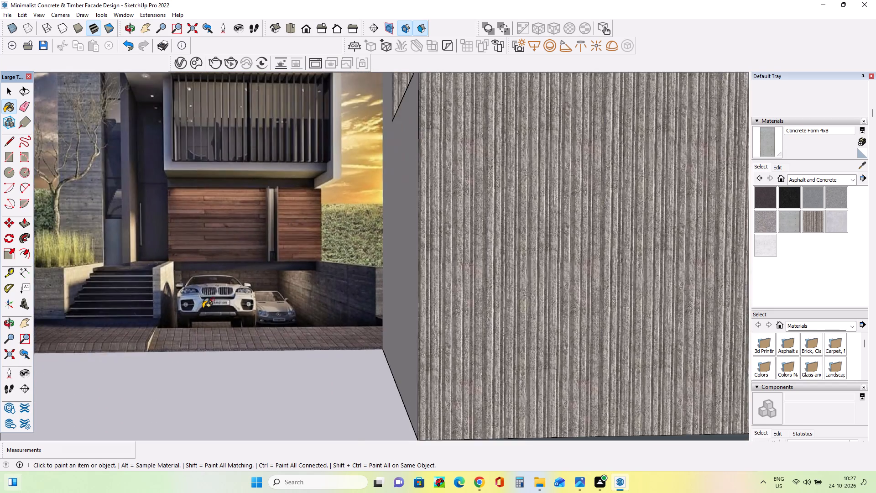
scroll(204, 308, down, 9)
middle_drag(204, 308, 207, 314)
scroll(204, 309, down, 1)
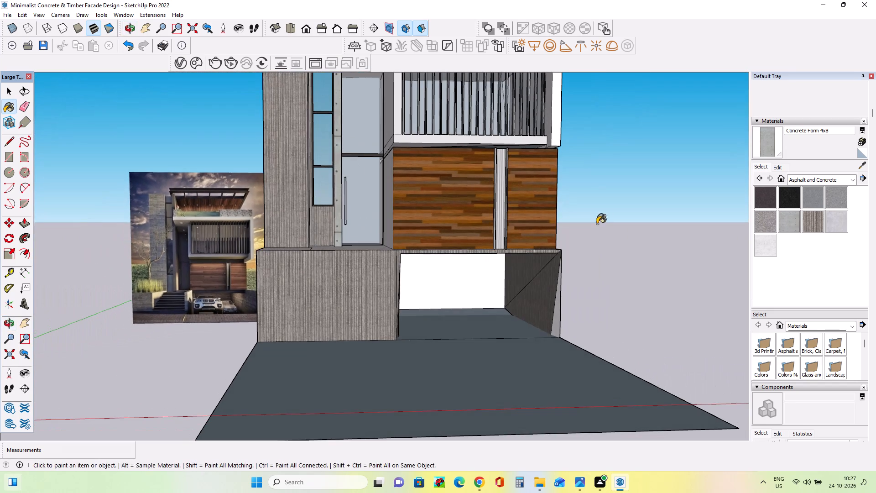
middle_drag(516, 261, 516, 276)
scroll(483, 293, up, 4)
scroll(483, 293, down, 2)
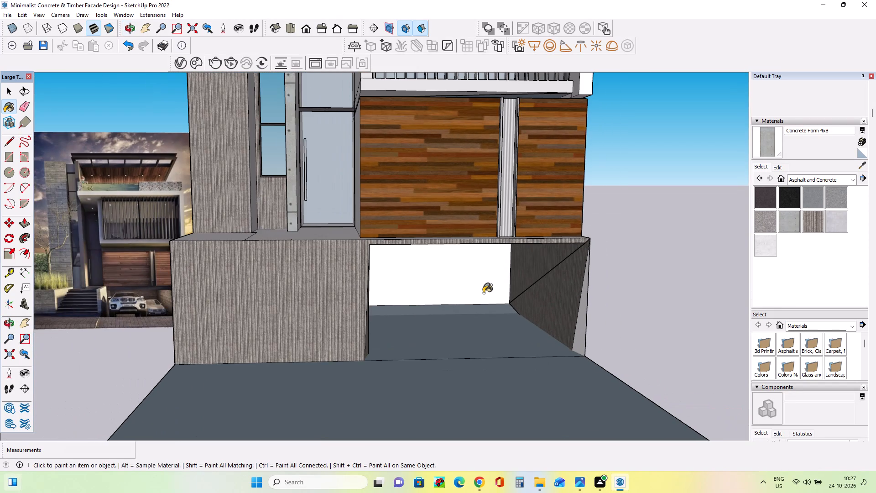
middle_drag(469, 289, 469, 272)
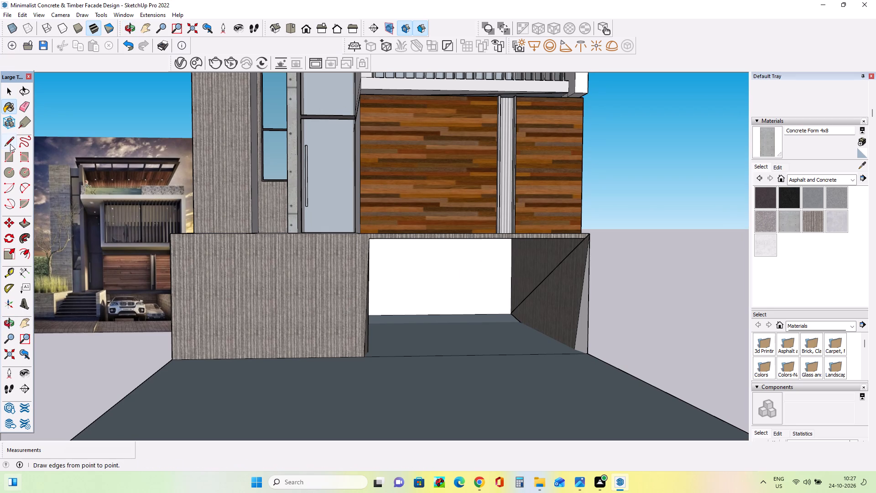
Draw a vertical line down the base wall's full height beside the garage opening to divide off a narrow strip.
click(10, 144)
click(354, 236)
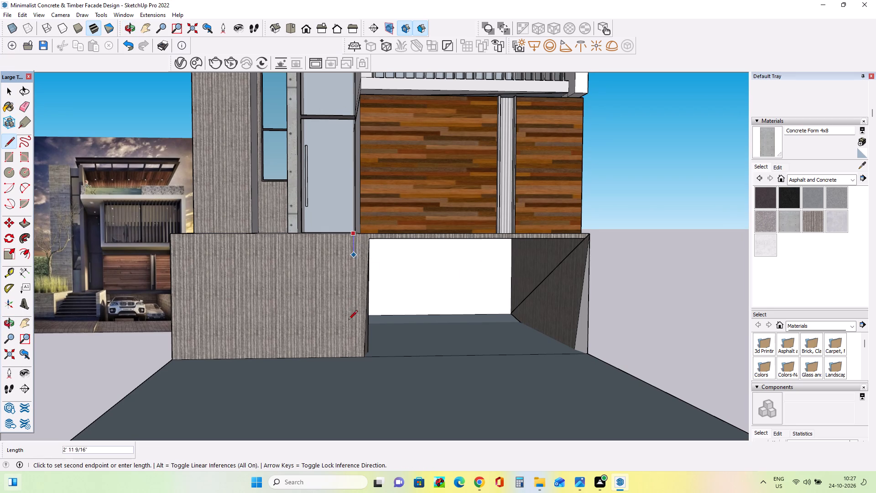
click(356, 358)
middle_drag(403, 365, 400, 381)
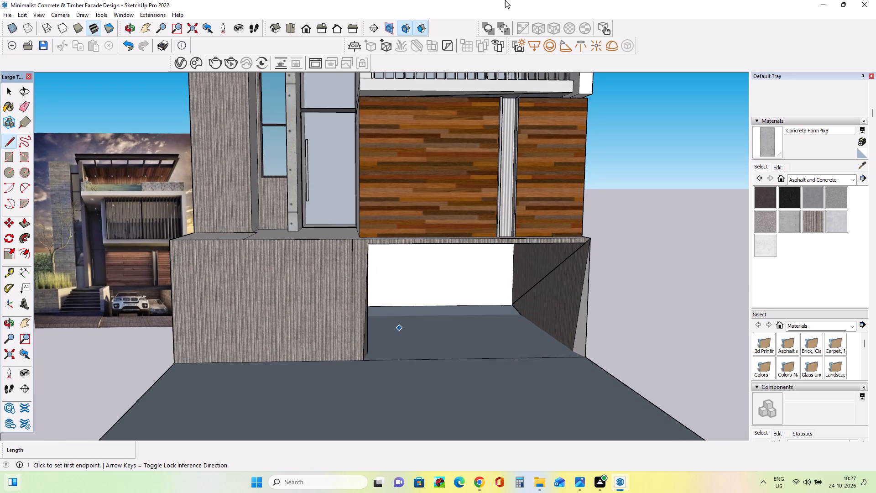
Paint the narrow strip beside the garage opening and the frame edge above it with Concrete Form 4x8.
click(789, 217)
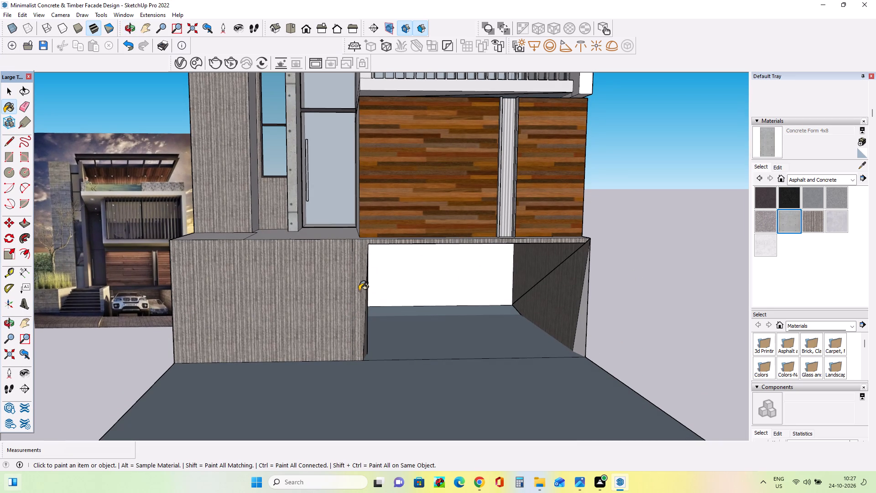
click(359, 281)
middle_drag(374, 292, 319, 301)
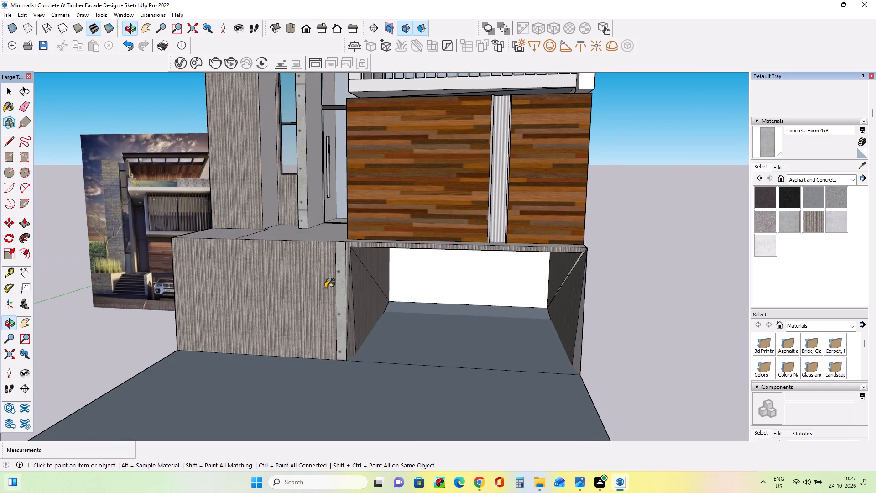
scroll(346, 273, up, 6)
click(351, 267)
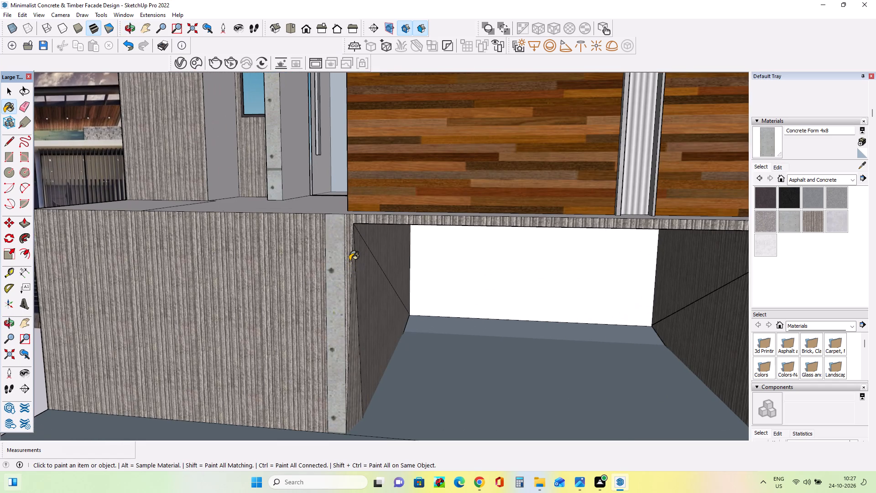
click(349, 261)
scroll(348, 256, down, 7)
middle_drag(408, 279, 438, 228)
Paint the garage's back wall and ceiling with Concrete Scored Jointless.
click(814, 219)
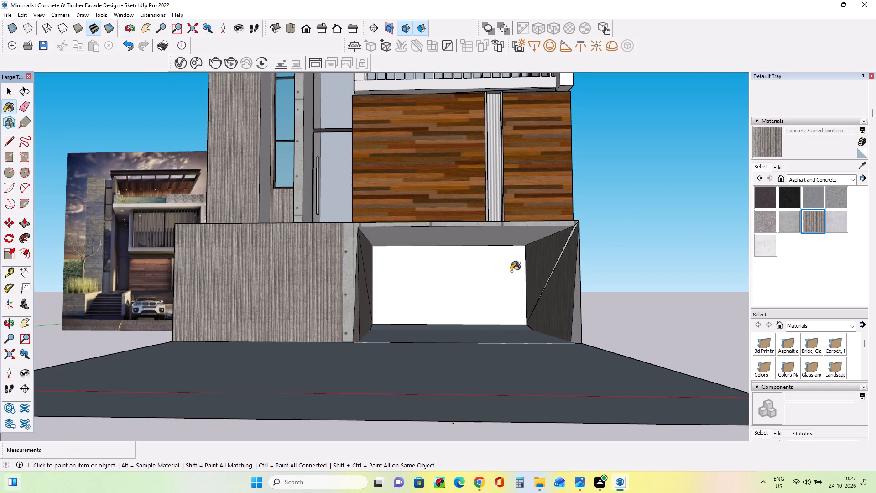
click(497, 273)
middle_drag(503, 289, 505, 297)
click(505, 233)
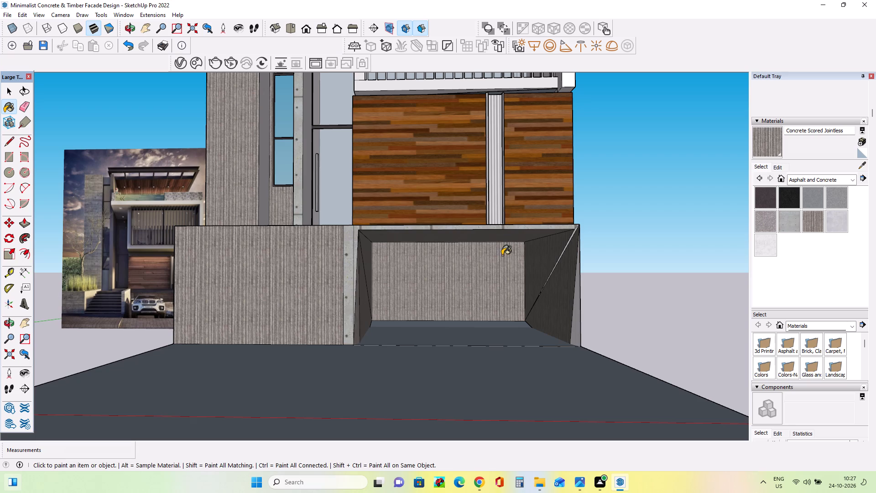
middle_drag(502, 255, 502, 263)
scroll(477, 271, down, 3)
middle_drag(487, 255, 488, 270)
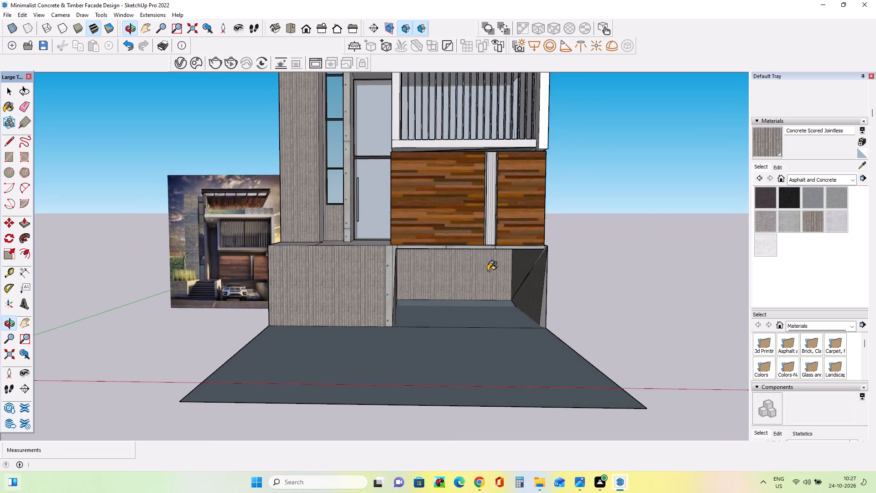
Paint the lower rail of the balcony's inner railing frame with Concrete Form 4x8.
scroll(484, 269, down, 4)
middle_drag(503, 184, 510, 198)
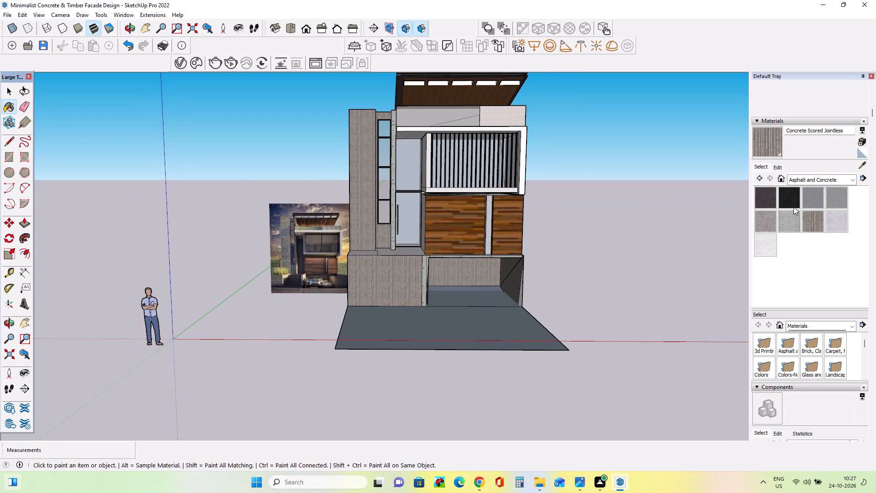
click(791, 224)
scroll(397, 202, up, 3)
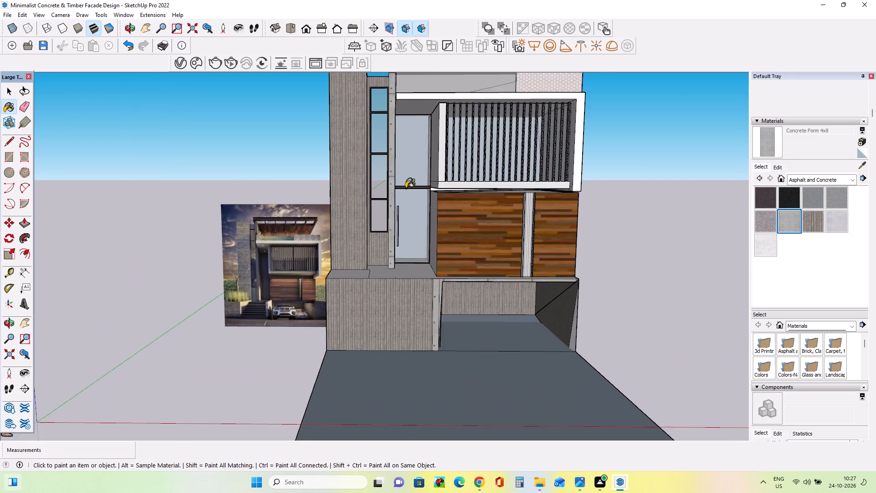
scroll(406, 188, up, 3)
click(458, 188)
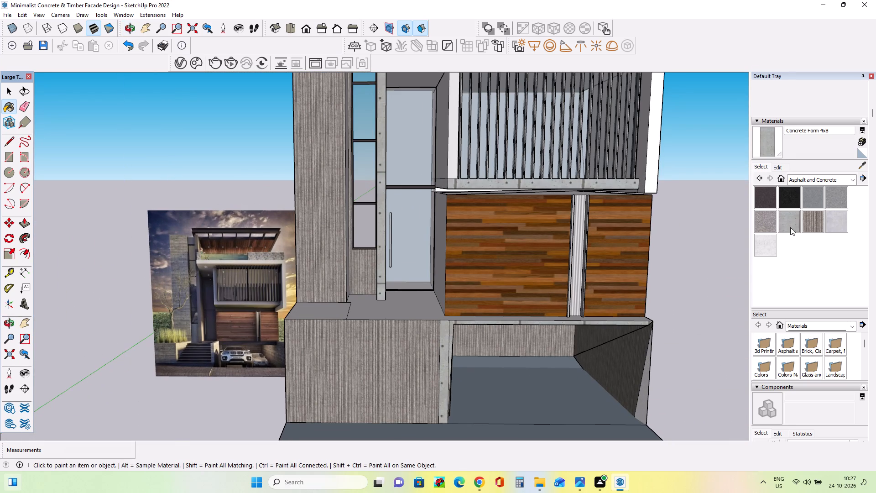
Paint the balcony's inner railing frame and the outer surround with Blacktop Old 02.
click(840, 196)
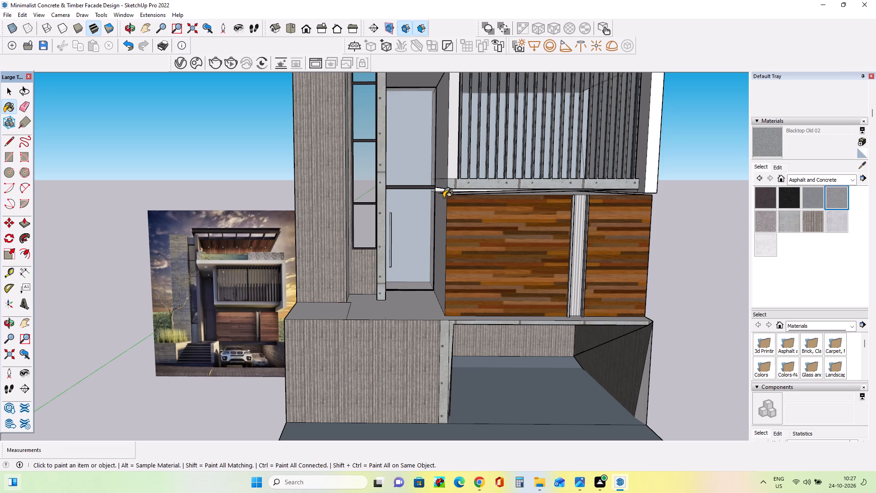
click(449, 188)
click(454, 173)
scroll(458, 273, down, 4)
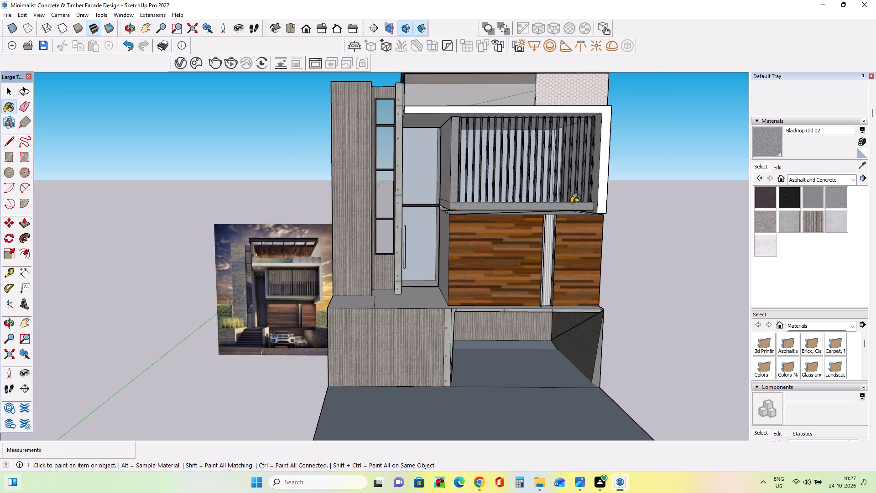
click(592, 199)
middle_drag(592, 201, 546, 195)
middle_drag(597, 217, 605, 223)
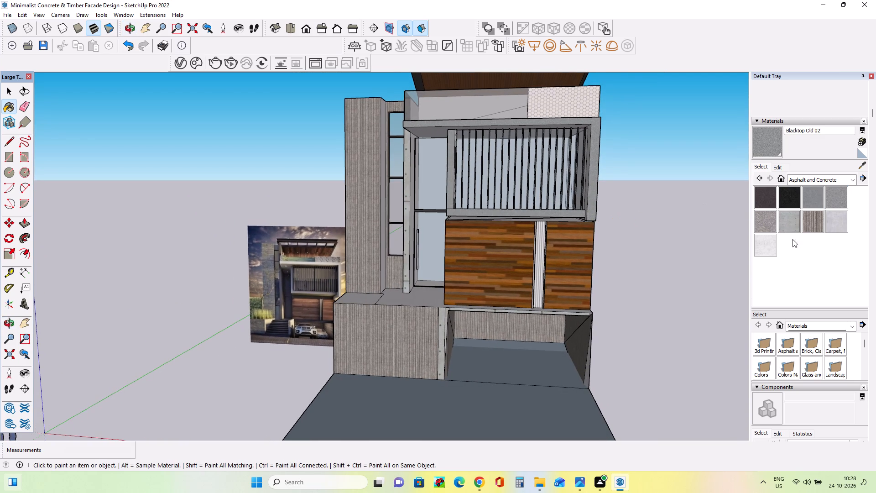
Repaint the balcony's outer surround with Polished Concrete Old.
click(769, 243)
click(599, 128)
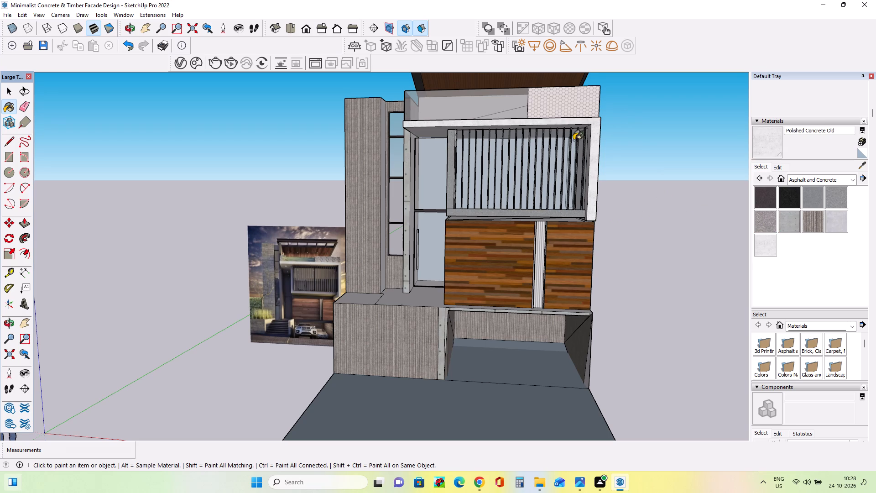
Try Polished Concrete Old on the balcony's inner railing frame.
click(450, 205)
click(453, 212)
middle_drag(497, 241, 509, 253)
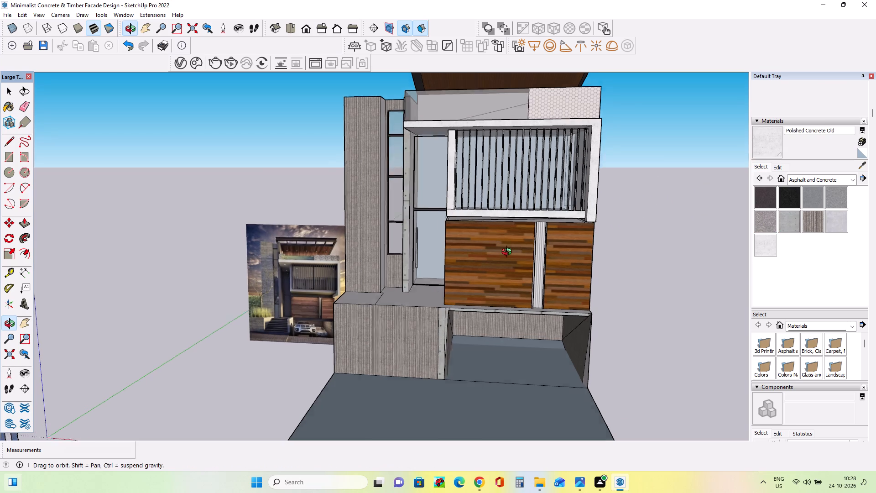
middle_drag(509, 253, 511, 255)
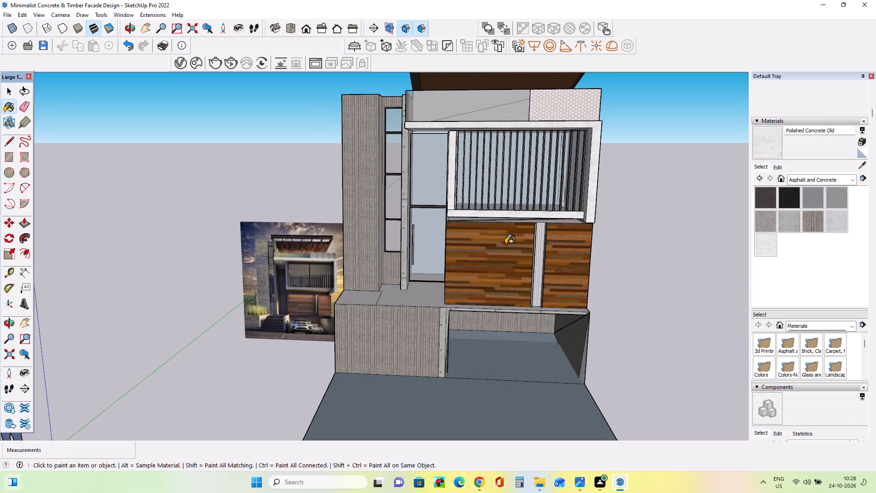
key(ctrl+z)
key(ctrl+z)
Examine the balcony surround and inner railing frame finishes from several angles across the facade.
middle_drag(477, 246, 504, 253)
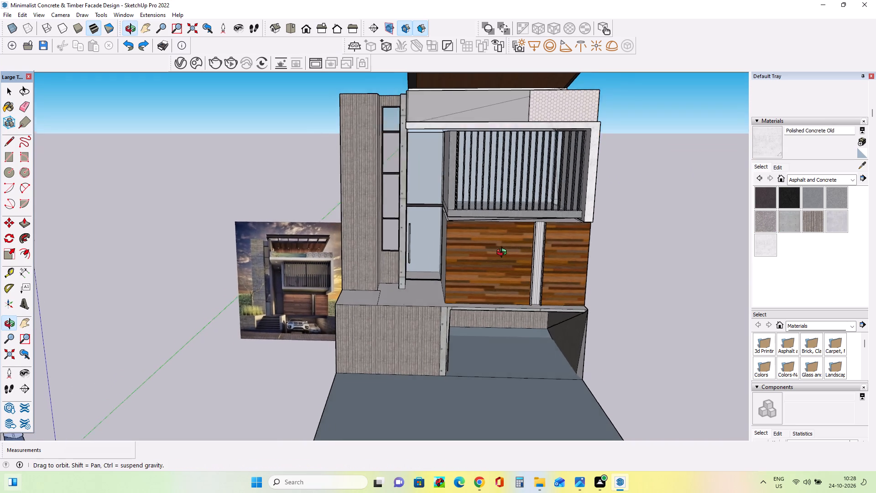
middle_drag(504, 253, 517, 253)
scroll(532, 218, down, 3)
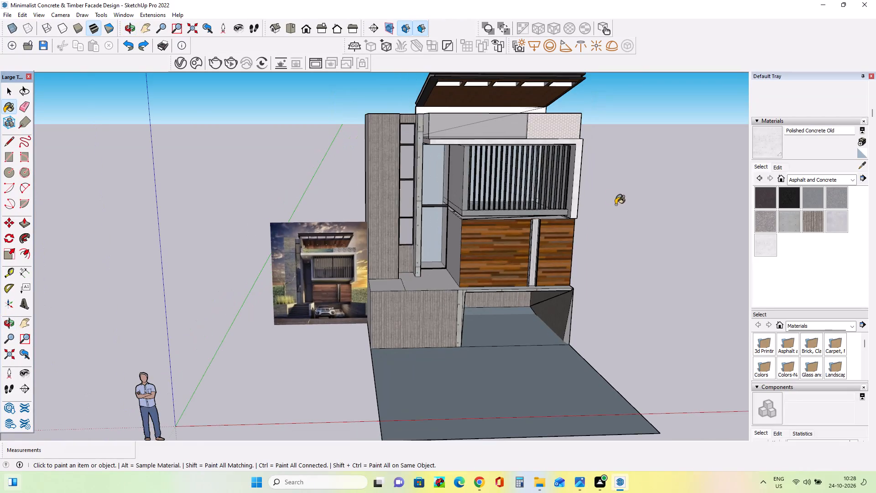
middle_drag(615, 205, 578, 152)
scroll(579, 155, up, 4)
scroll(580, 160, down, 1)
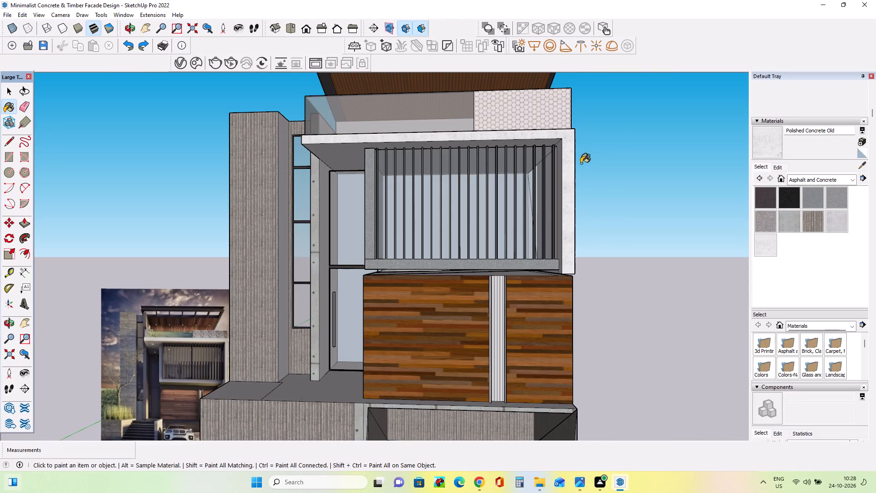
scroll(581, 165, down, 1)
middle_click(604, 197)
middle_drag(631, 222, 635, 226)
scroll(425, 266, down, 1)
middle_drag(443, 275, 451, 281)
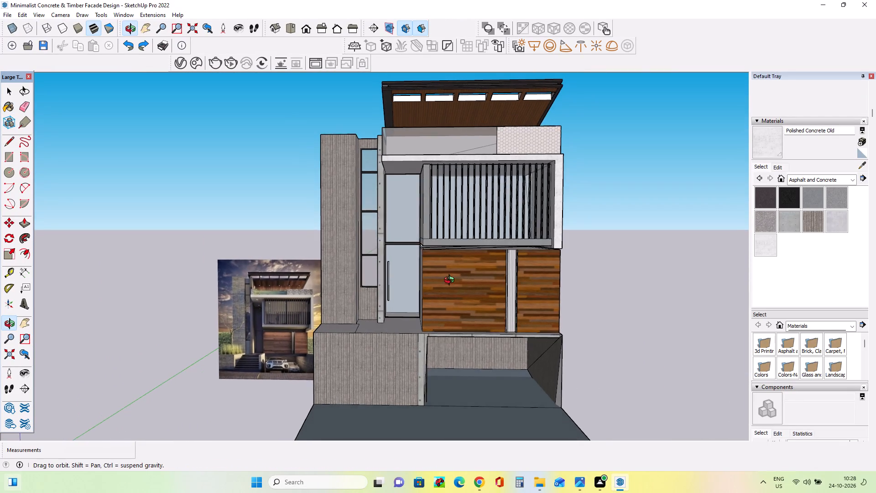
middle_drag(451, 281, 452, 278)
middle_drag(488, 280, 490, 277)
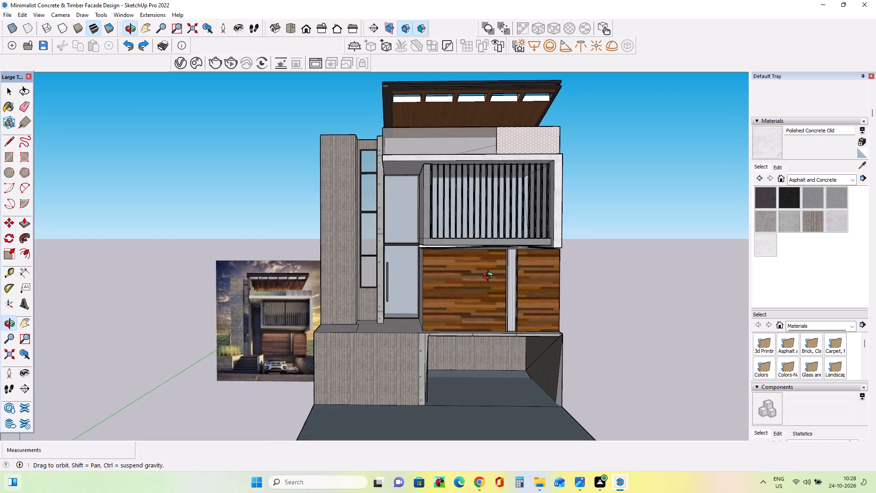
middle_drag(490, 277, 482, 241)
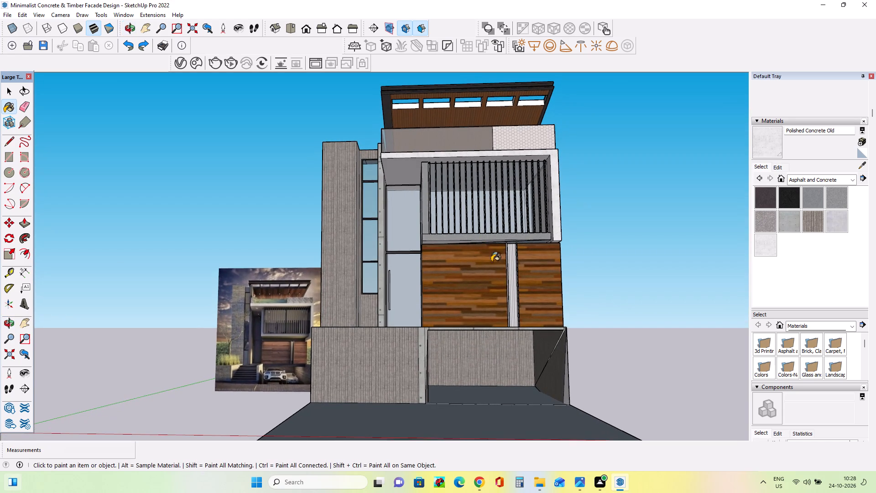
Examine the base walls, garage, stairs and paving in the reference image and compare their finishes with the model.
scroll(292, 393, up, 16)
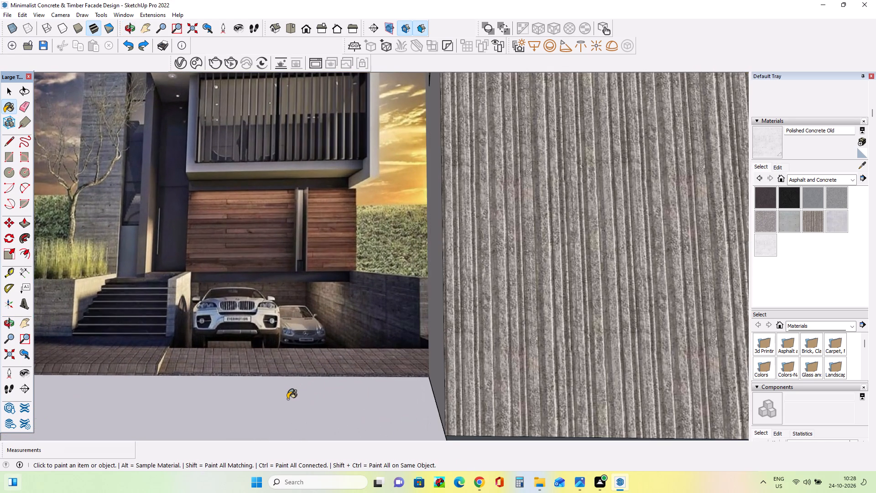
scroll(206, 337, down, 3)
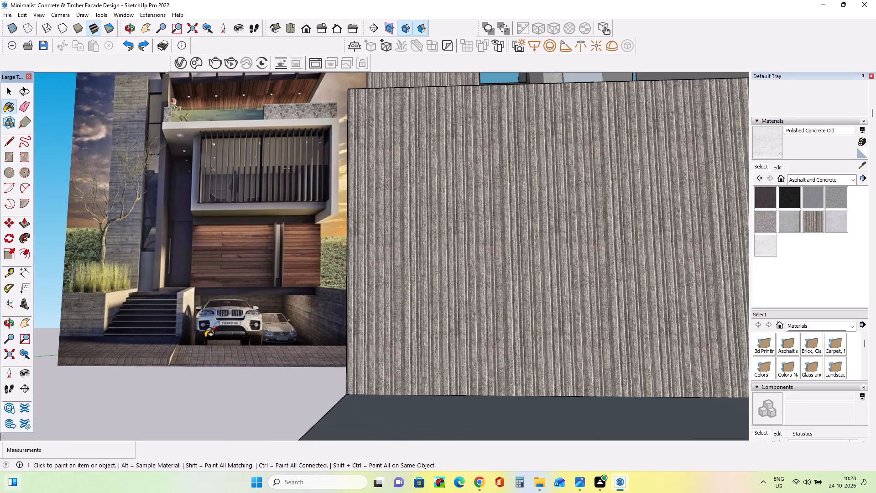
scroll(206, 337, down, 11)
scroll(219, 358, up, 3)
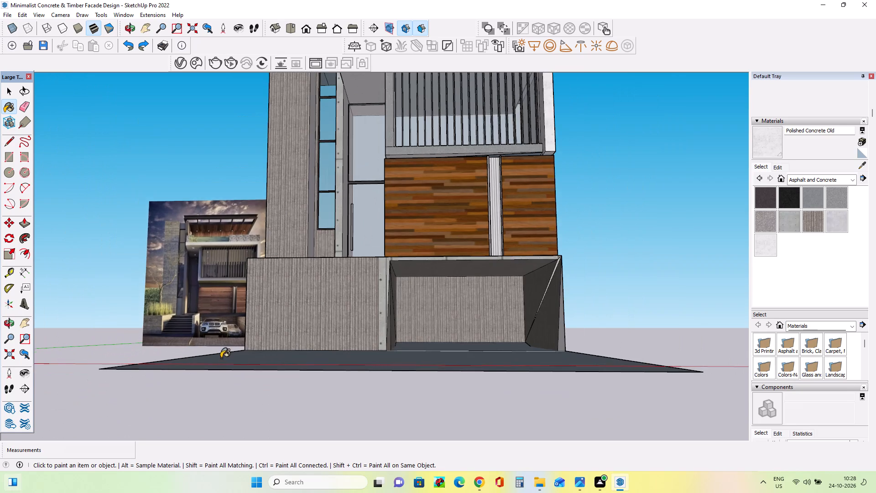
scroll(222, 355, up, 14)
scroll(227, 343, down, 1)
scroll(227, 343, up, 3)
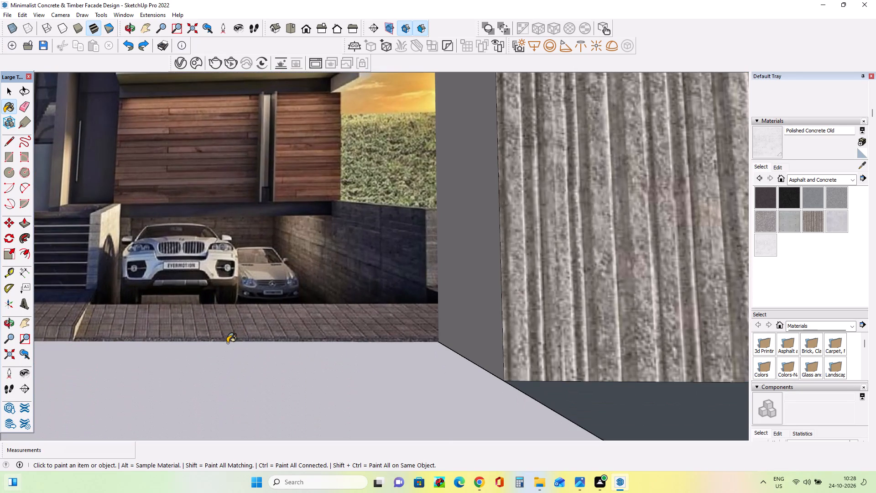
scroll(227, 343, down, 12)
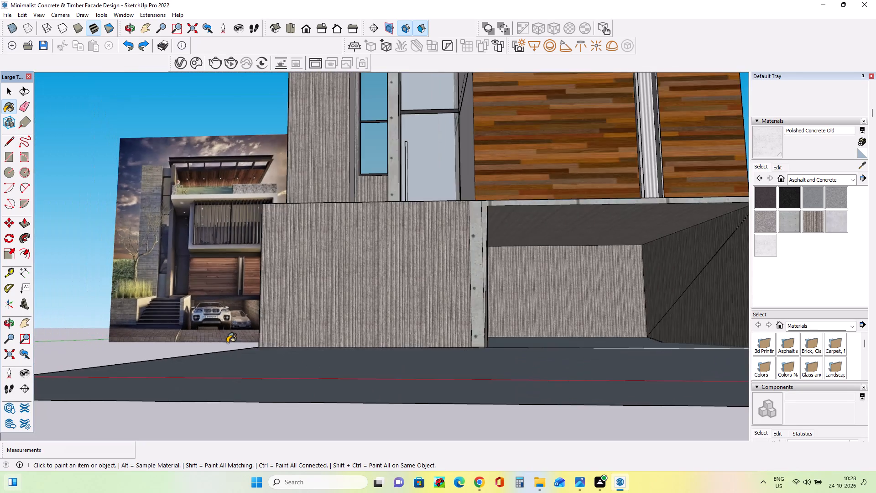
scroll(227, 343, down, 4)
middle_drag(281, 366, 290, 391)
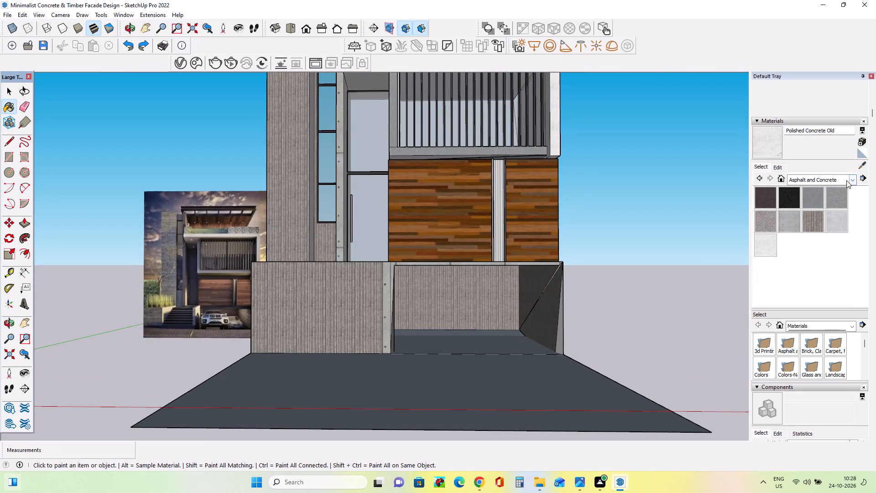
Paint the tall tower wall, the front base wall and the recessed wall around the narrow window with Cladding Weathered.
click(846, 180)
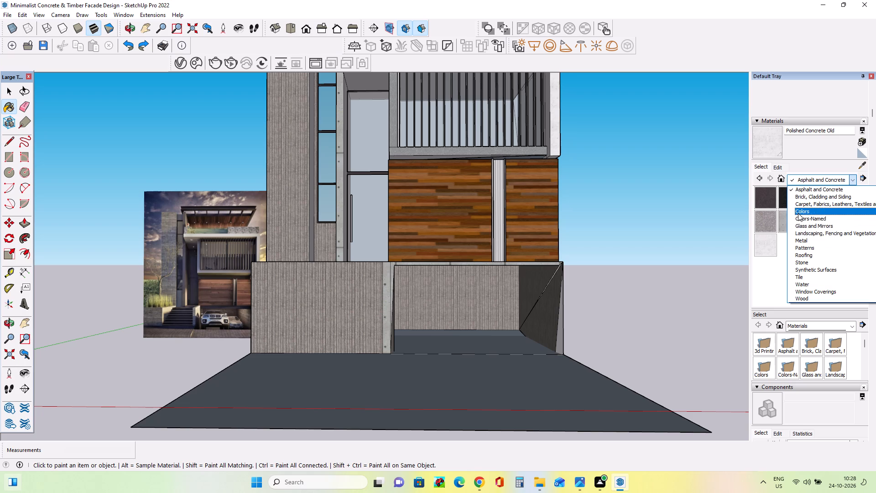
click(812, 197)
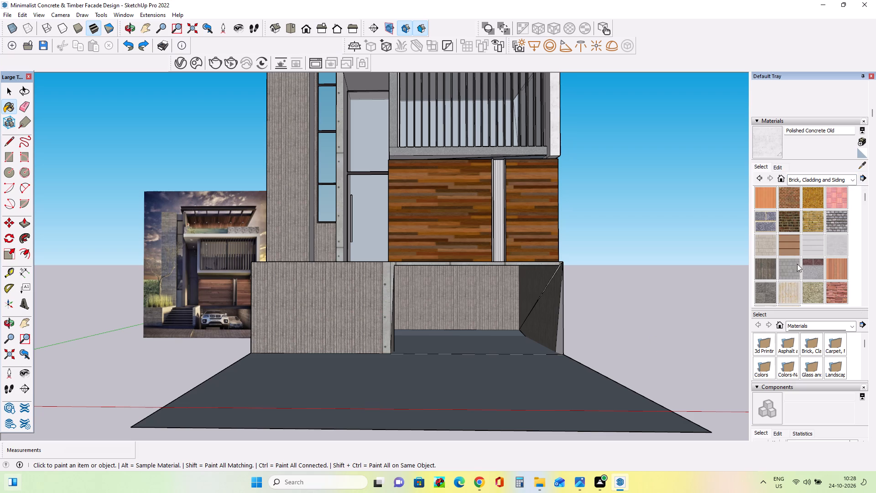
click(765, 274)
click(285, 199)
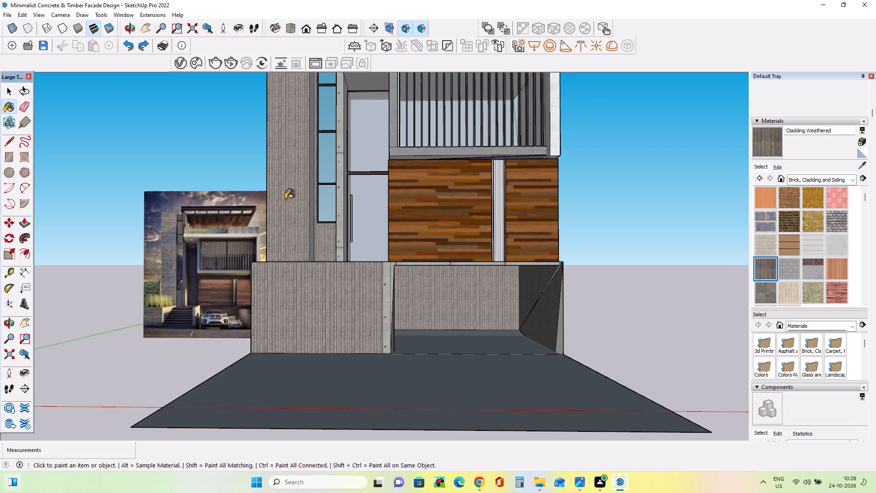
click(294, 208)
middle_drag(309, 224, 327, 275)
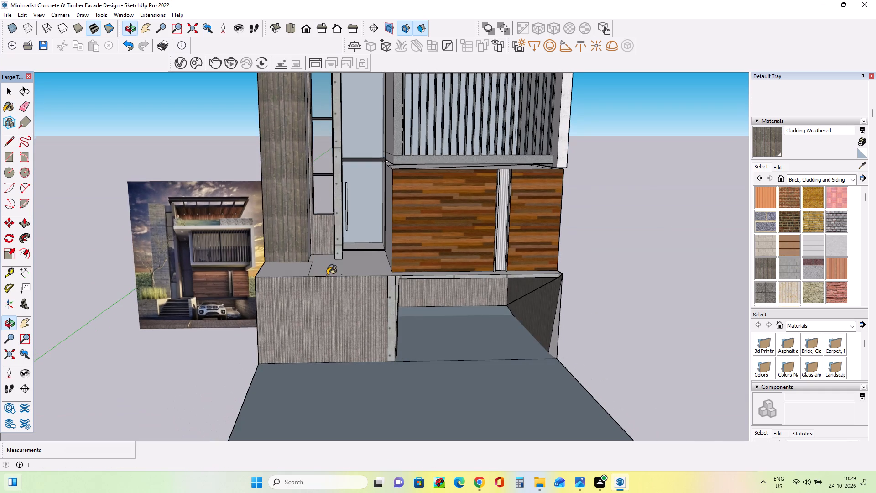
click(311, 301)
middle_drag(345, 302, 359, 321)
click(322, 237)
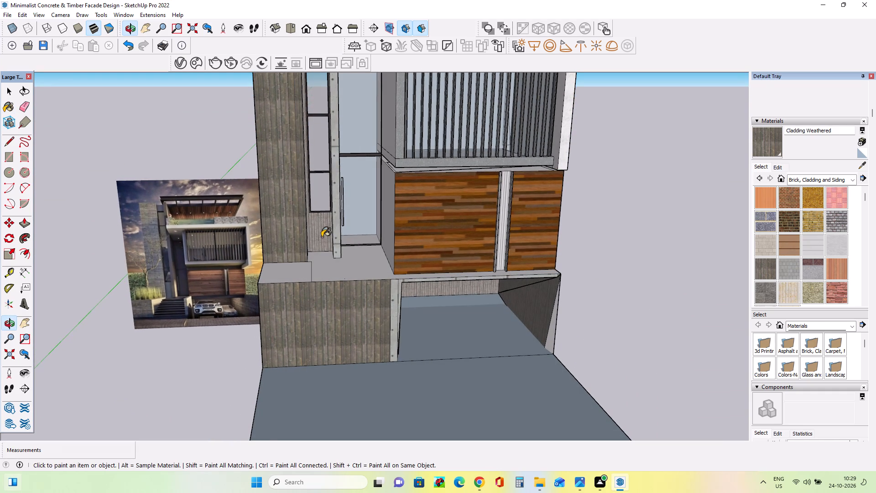
scroll(327, 274, down, 6)
scroll(313, 130, up, 5)
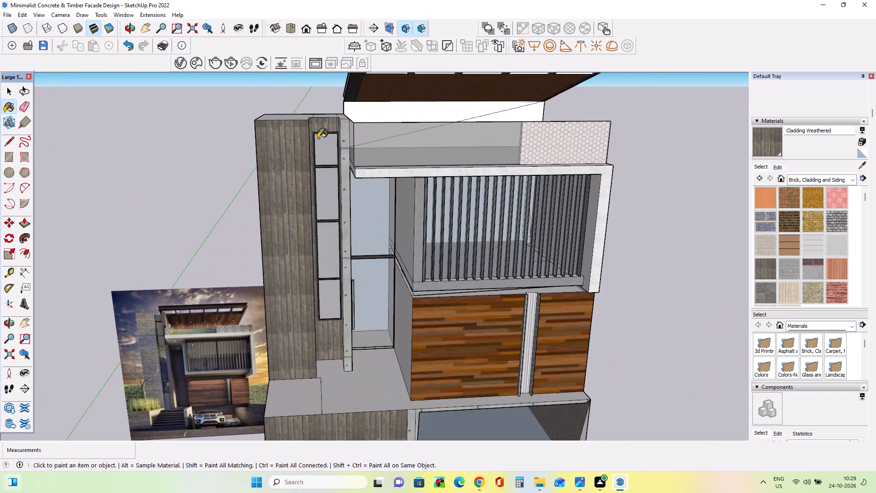
scroll(318, 138, up, 4)
scroll(321, 151, down, 7)
Paint the garage's back wall and both side walls with Cladding Weathered.
middle_drag(525, 363, 506, 325)
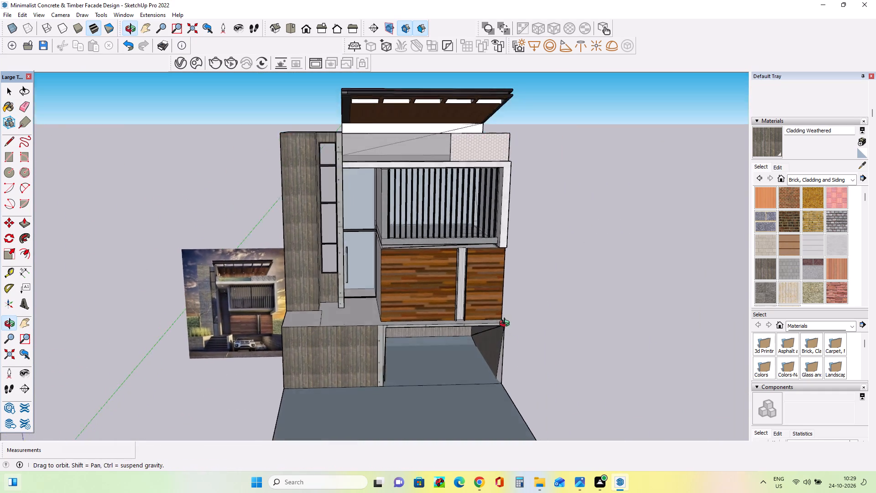
middle_drag(506, 325, 503, 305)
scroll(491, 351, up, 7)
click(511, 368)
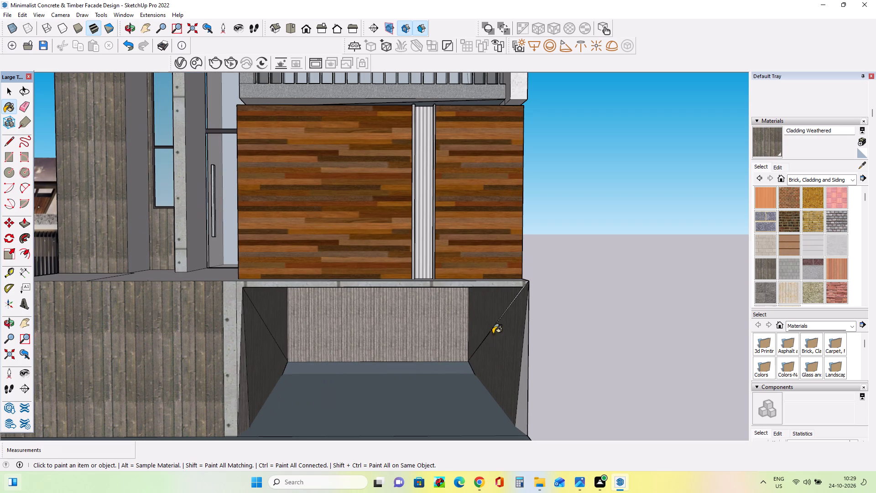
click(489, 314)
click(440, 321)
click(268, 347)
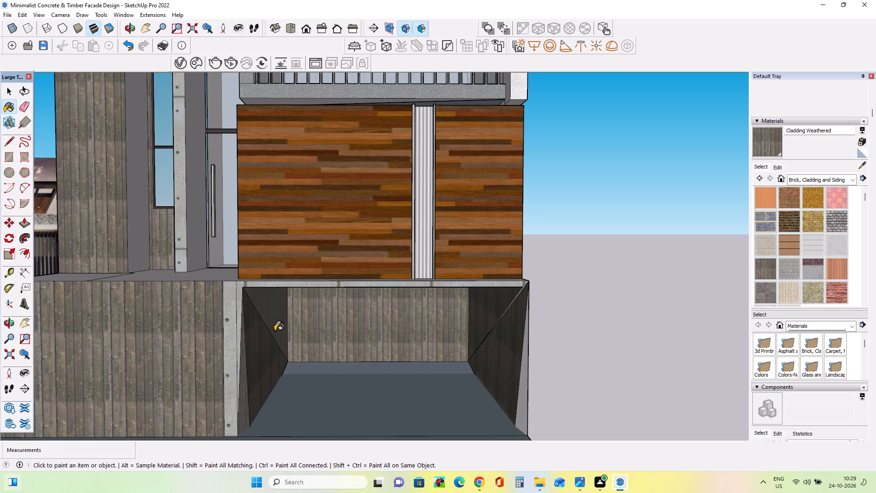
click(276, 328)
Paint the driveway and the garage floor with Concrete Block 8x8 Gray.
scroll(339, 345, down, 4)
middle_drag(398, 351, 422, 324)
scroll(436, 326, down, 3)
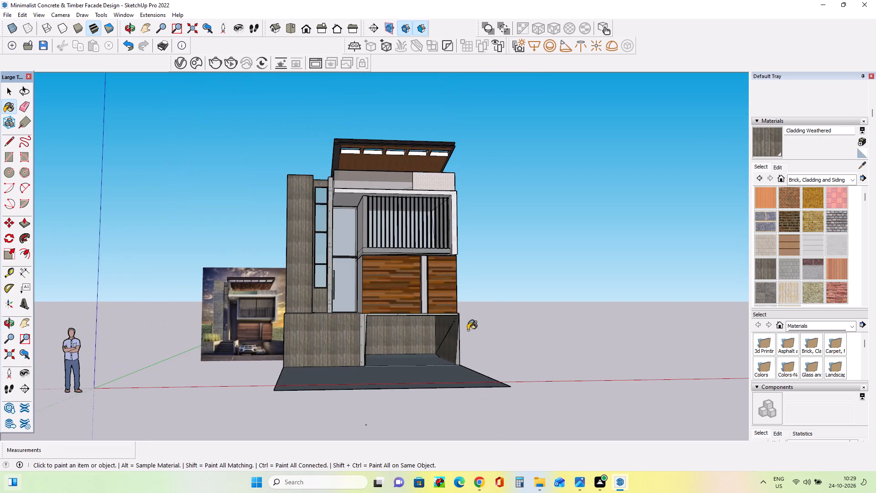
scroll(434, 306, up, 3)
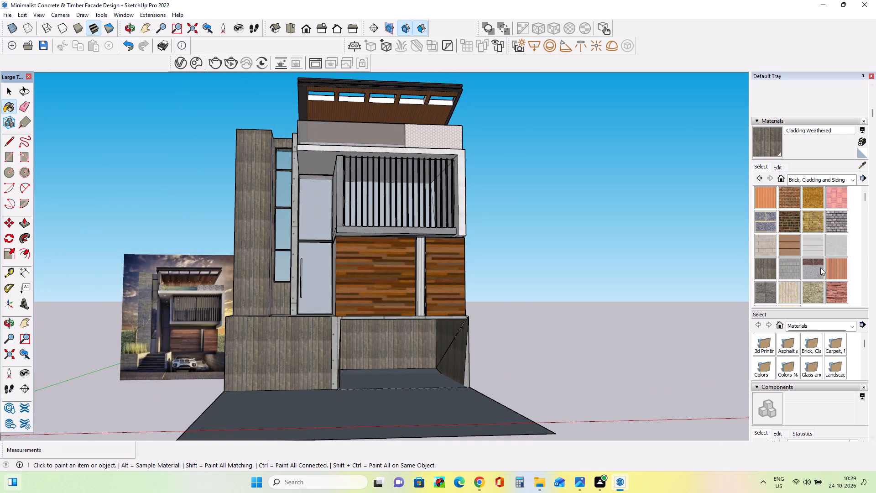
click(788, 267)
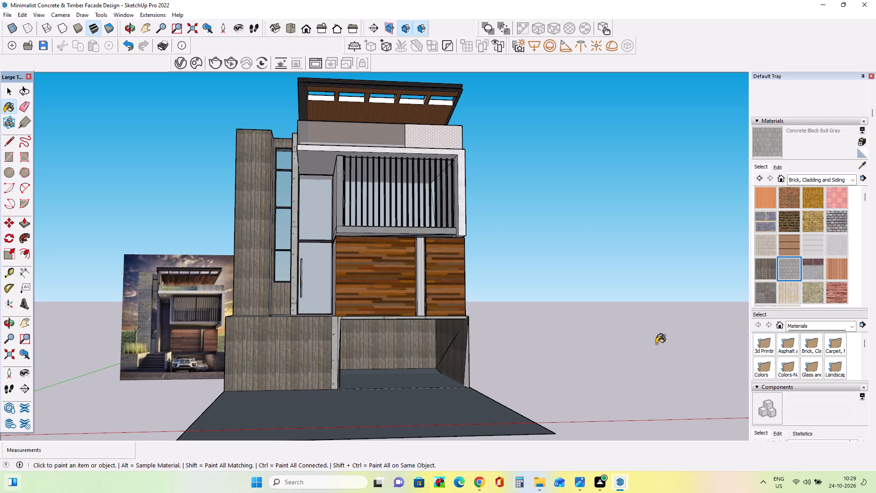
click(433, 414)
middle_drag(542, 405, 495, 416)
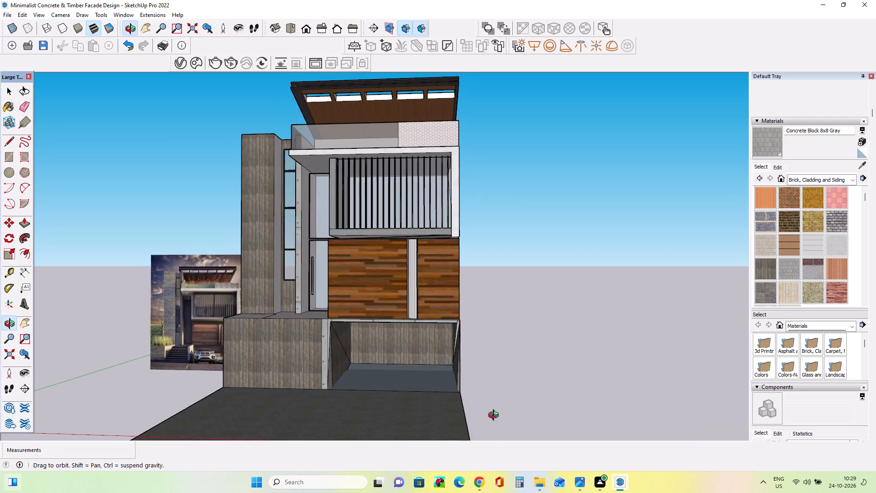
middle_drag(495, 416, 507, 405)
scroll(404, 381, up, 3)
click(404, 381)
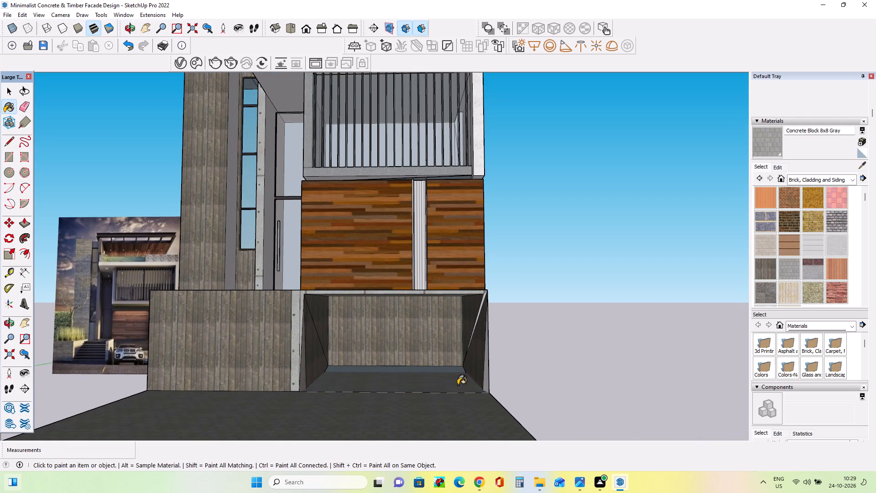
Paint the garage's back wall and the narrow strip at the rear of its floor with Concrete Block 8x8 Gray.
middle_drag(600, 390, 610, 411)
click(442, 356)
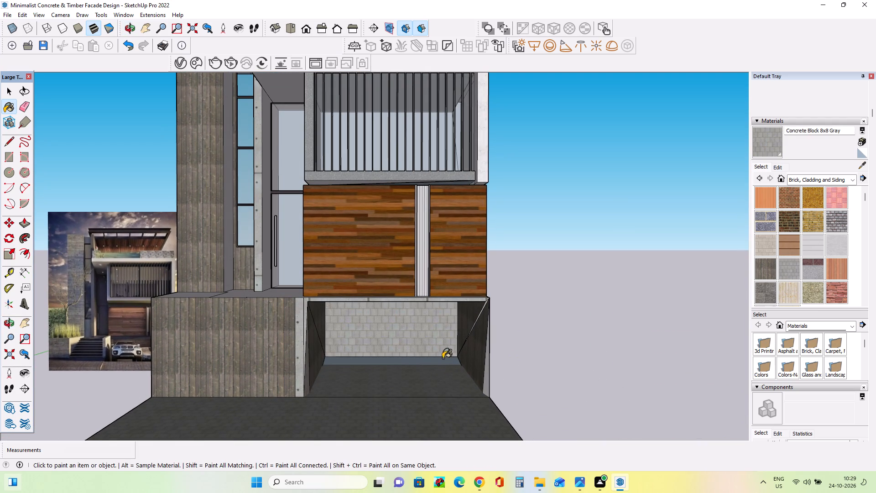
click(443, 361)
scroll(453, 368, down, 3)
middle_drag(485, 374, 487, 335)
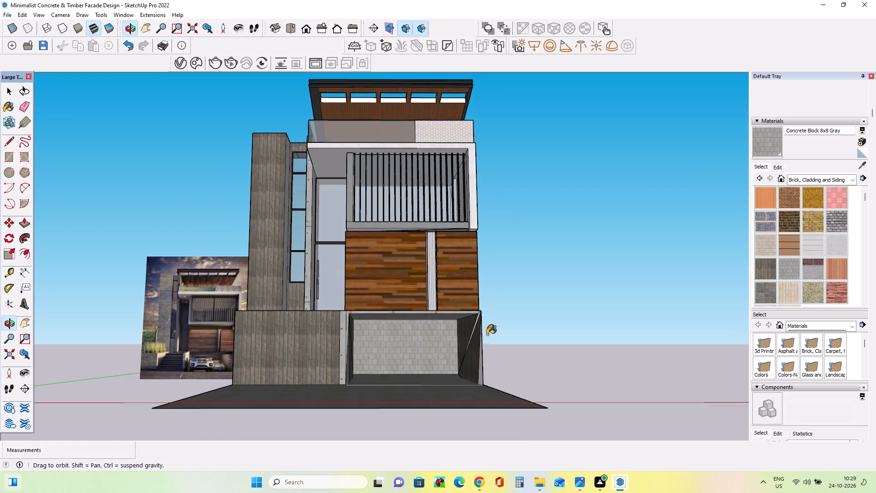
middle_drag(487, 335, 486, 335)
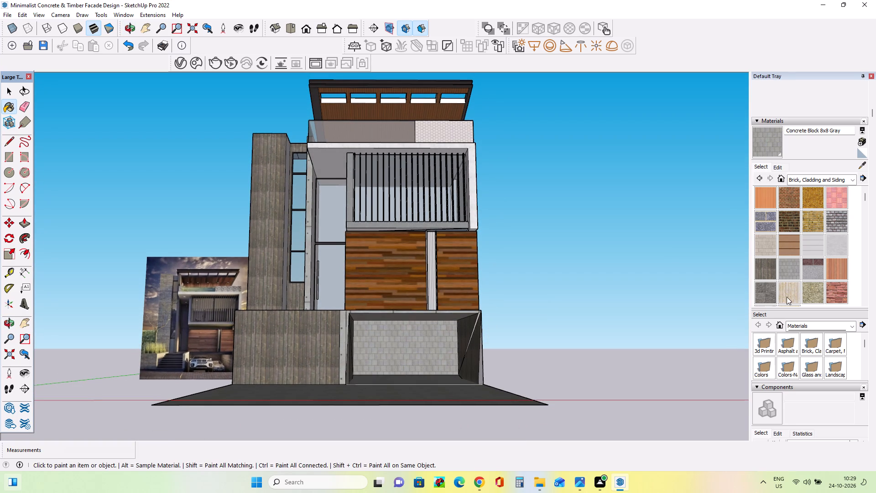
Repaint the garage's back wall with Cladding Weathered from the Brick, Cladding and Siding collection.
click(766, 268)
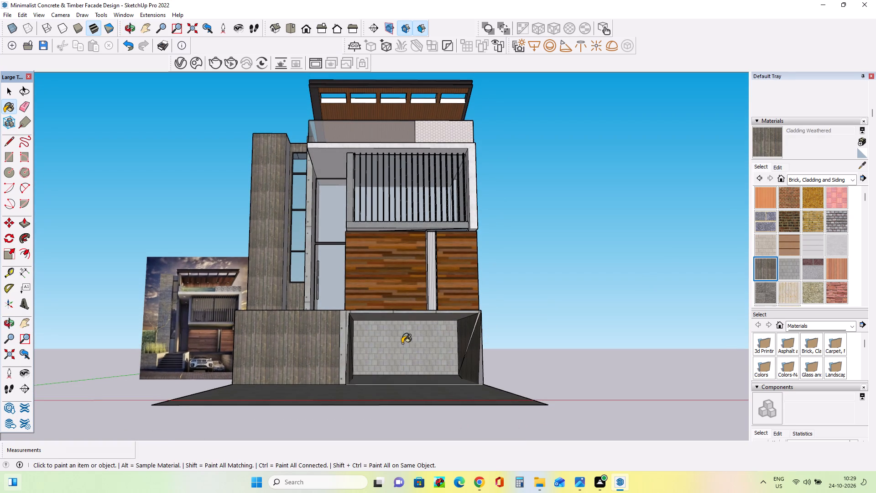
click(402, 343)
scroll(526, 351, down, 2)
scroll(443, 347, up, 7)
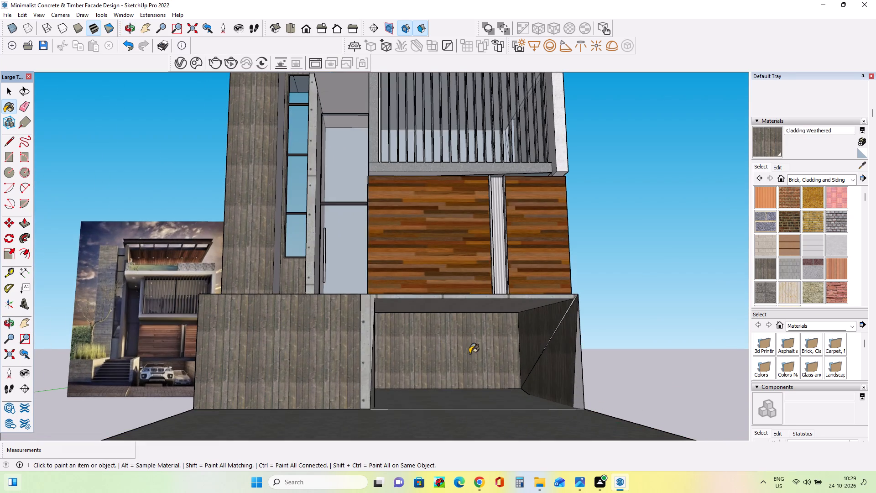
middle_drag(469, 353, 468, 365)
scroll(511, 293, down, 4)
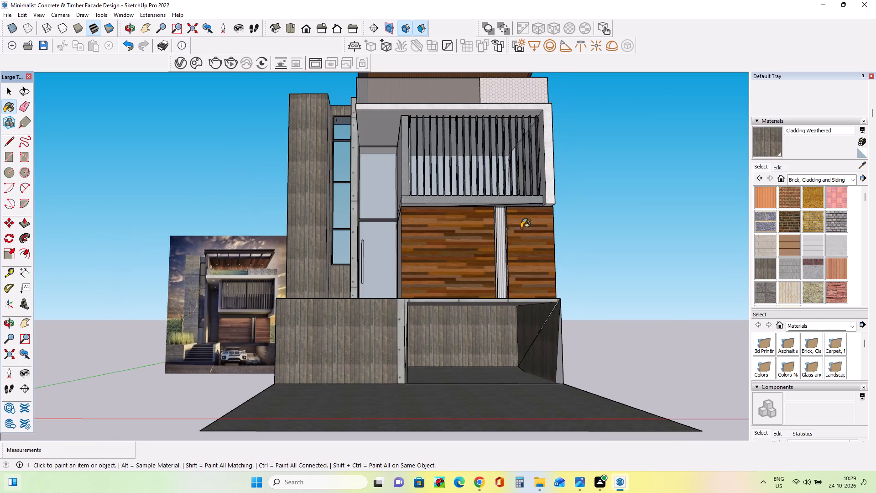
Examine the whole front facade beside the reference image to check the applied finishes.
scroll(507, 182, down, 4)
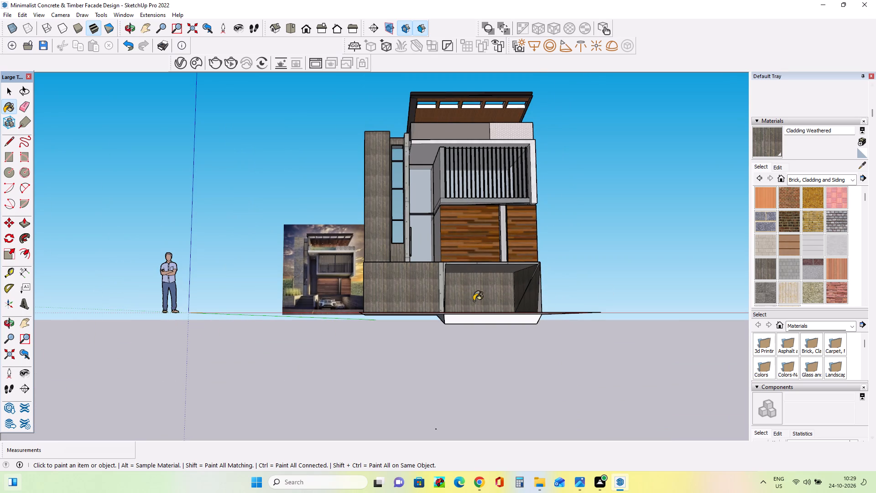
click(19, 317)
drag(147, 307, 52, 441)
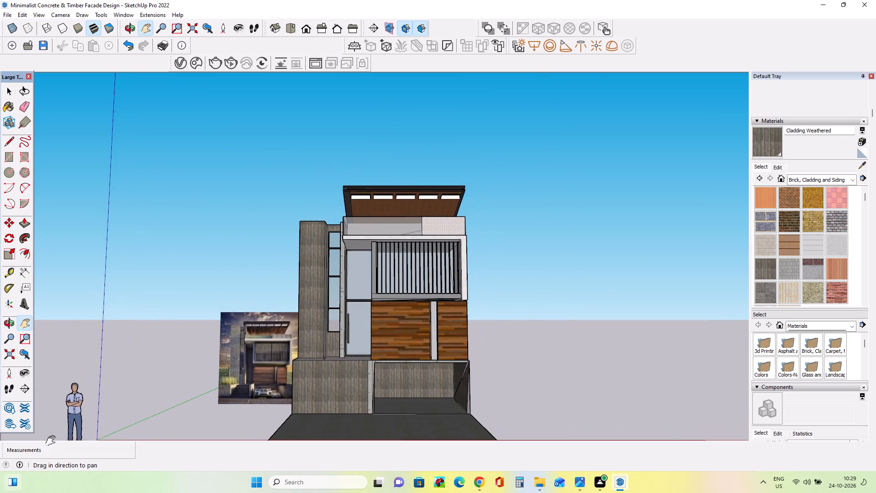
drag(52, 441, 60, 431)
scroll(437, 378, up, 3)
drag(416, 376, 398, 365)
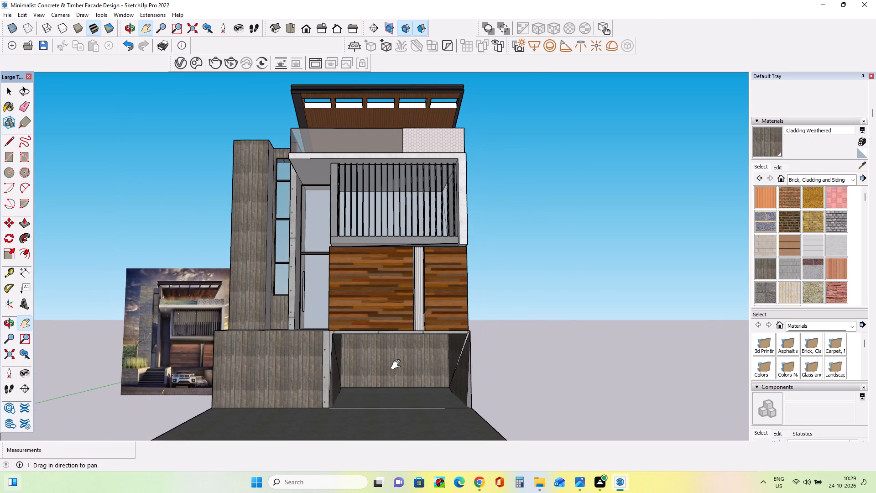
drag(398, 365, 395, 368)
middle_click(413, 367)
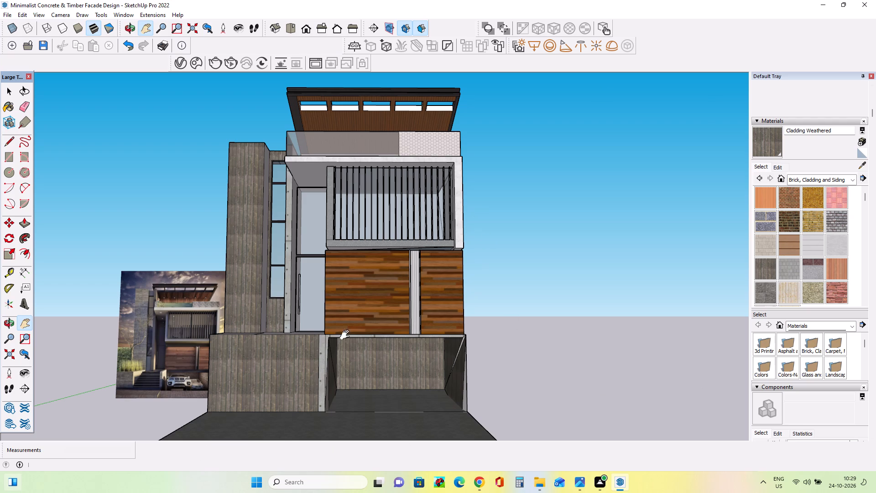
middle_drag(338, 289, 340, 295)
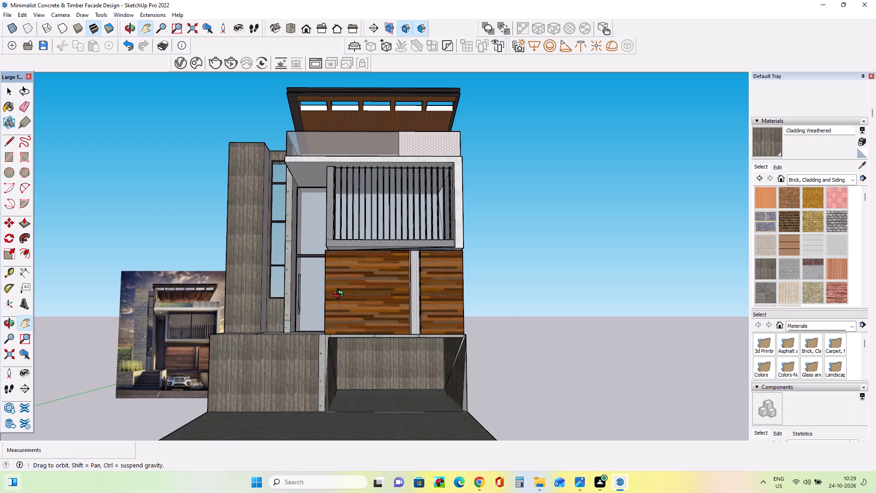
middle_drag(340, 295, 346, 291)
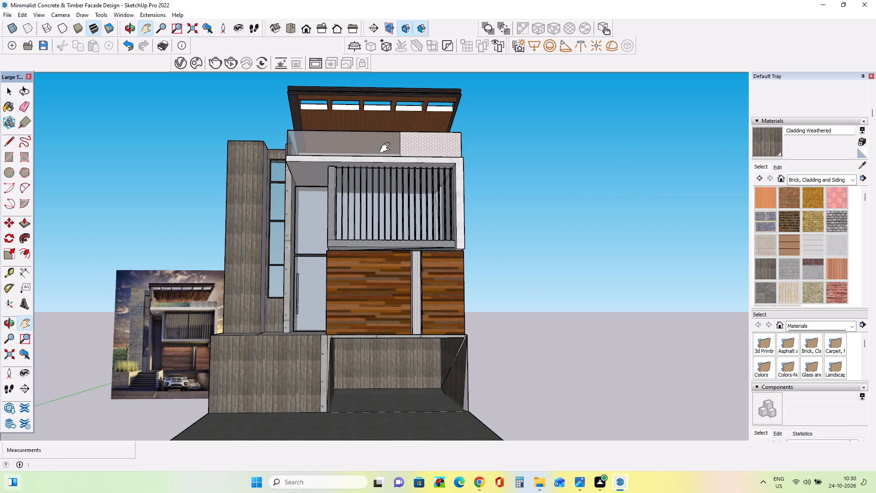
Examine the roof canopy and its openings in the reference image and compare them with the model.
scroll(177, 284, up, 16)
scroll(175, 286, up, 13)
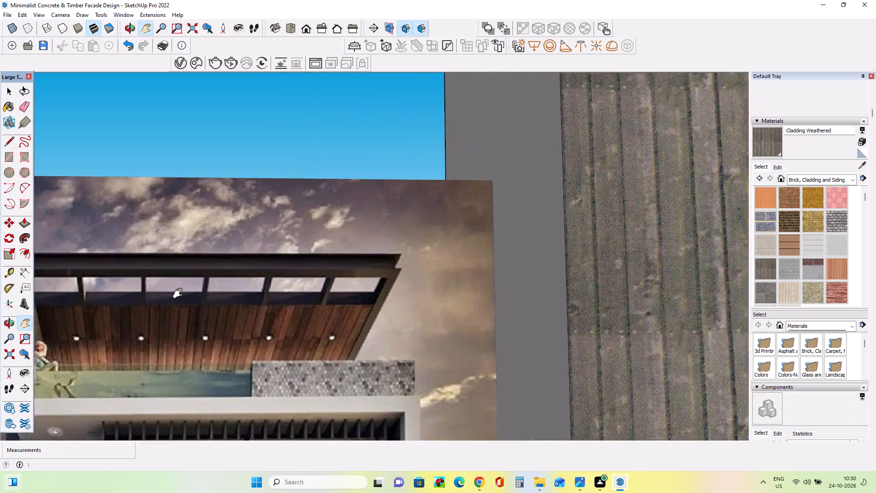
scroll(180, 294, up, 2)
scroll(180, 294, down, 18)
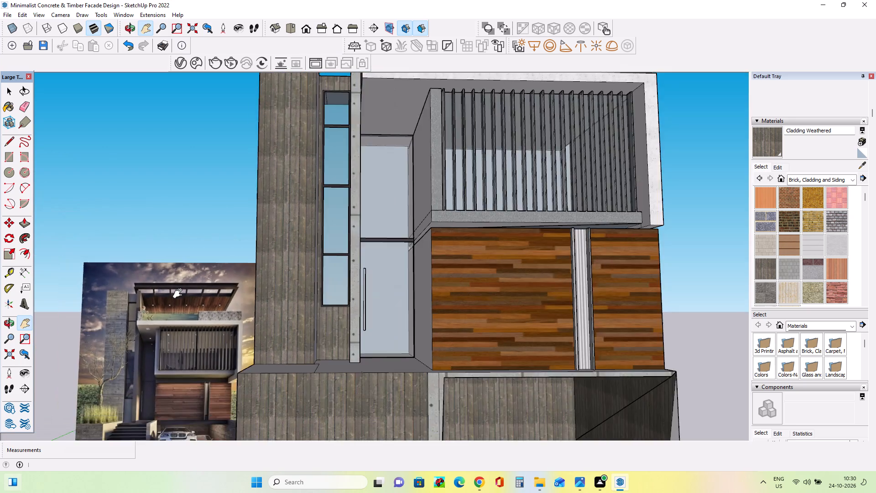
scroll(180, 294, down, 5)
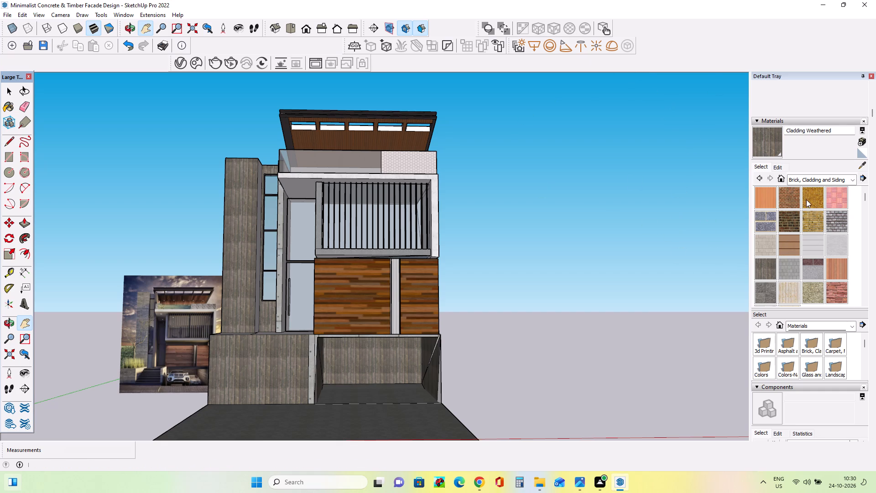
Paint the white rear inner faces of the five roof canopy openings with Asphalt New from Asphalt and Concrete.
click(805, 179)
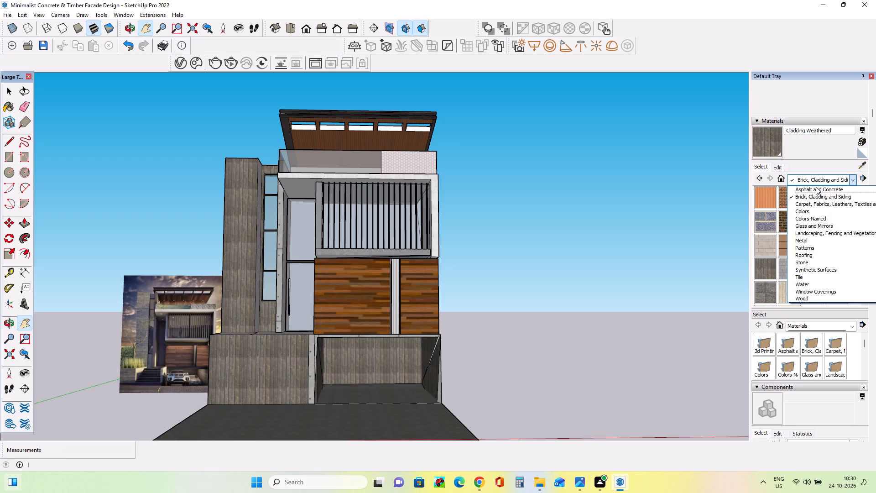
click(816, 187)
click(763, 193)
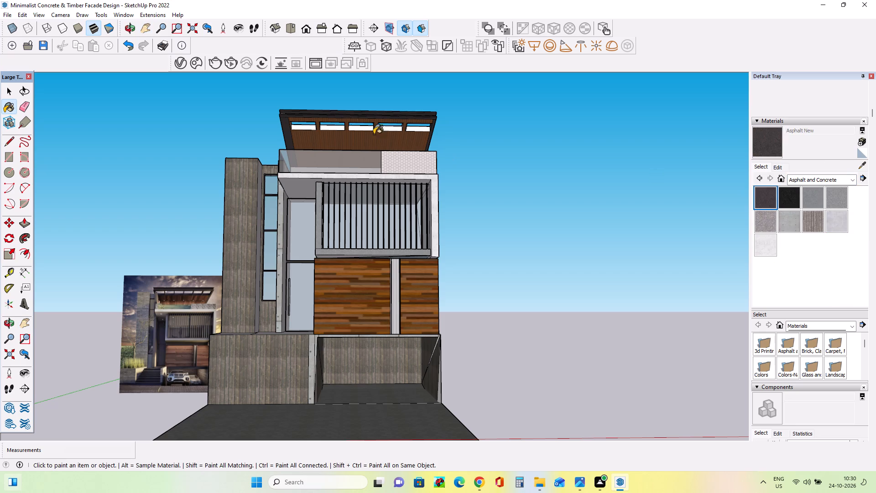
scroll(325, 121, up, 10)
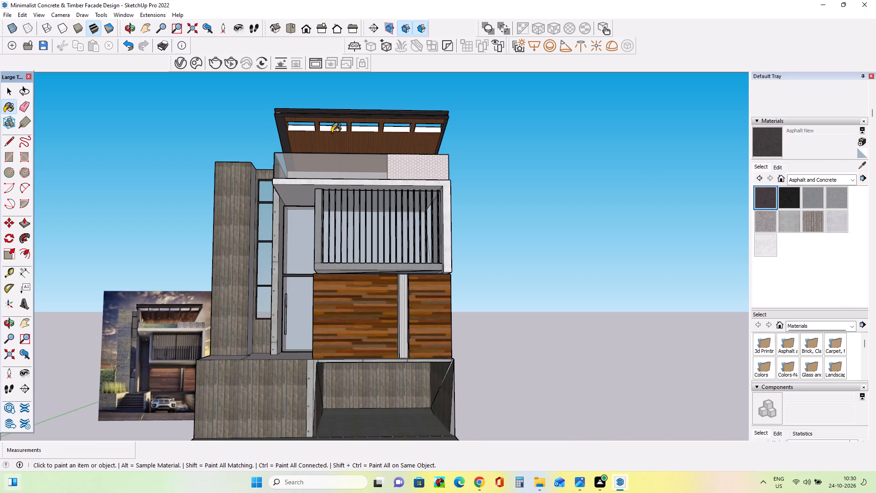
scroll(330, 127, up, 3)
click(330, 127)
click(280, 125)
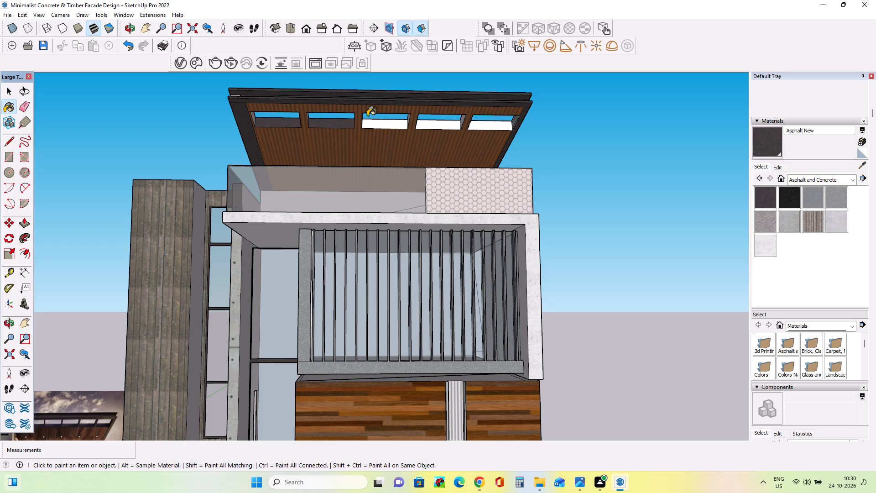
click(374, 123)
click(439, 126)
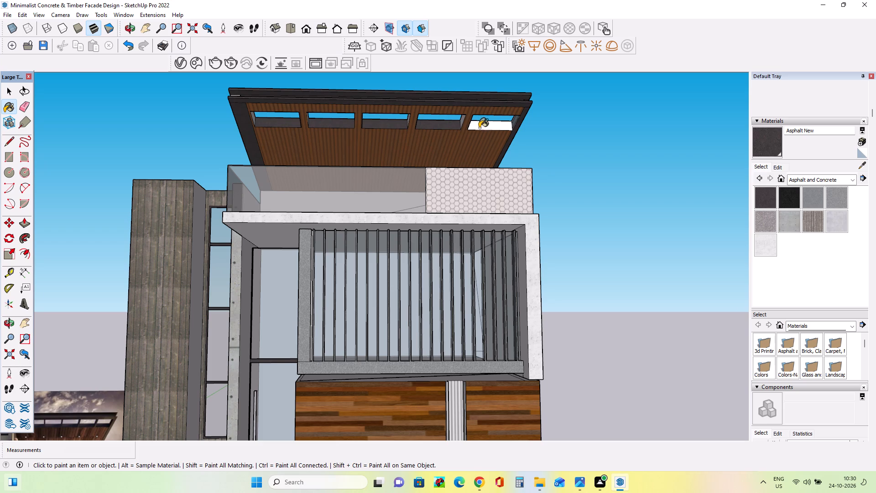
click(484, 126)
Paint the remaining white side inner faces of the five roof canopy openings with Asphalt New.
middle_drag(445, 146, 285, 119)
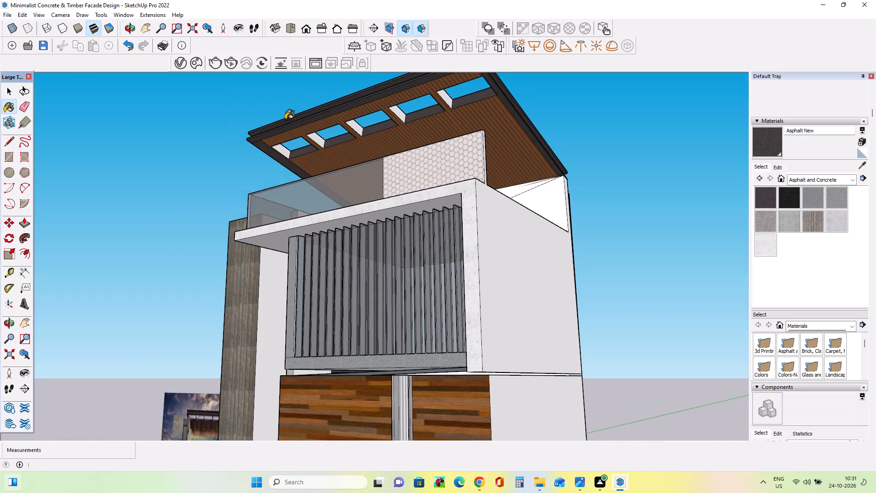
click(282, 152)
click(316, 140)
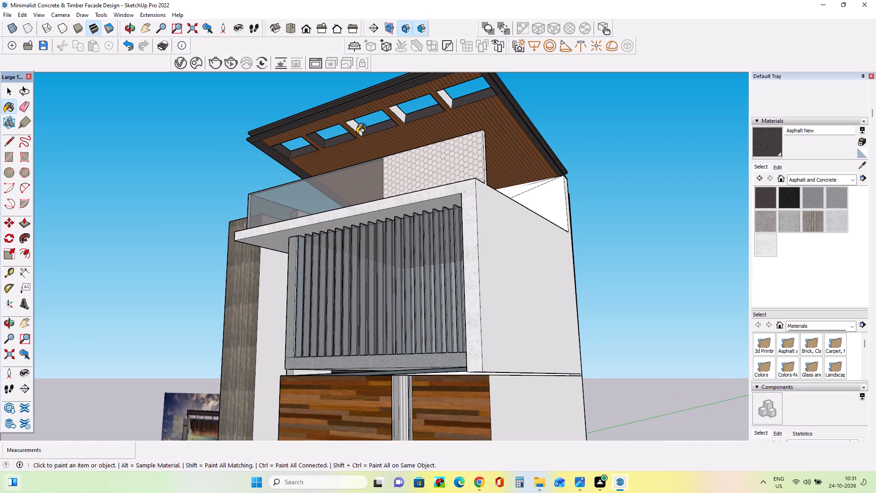
click(359, 130)
click(400, 118)
click(398, 117)
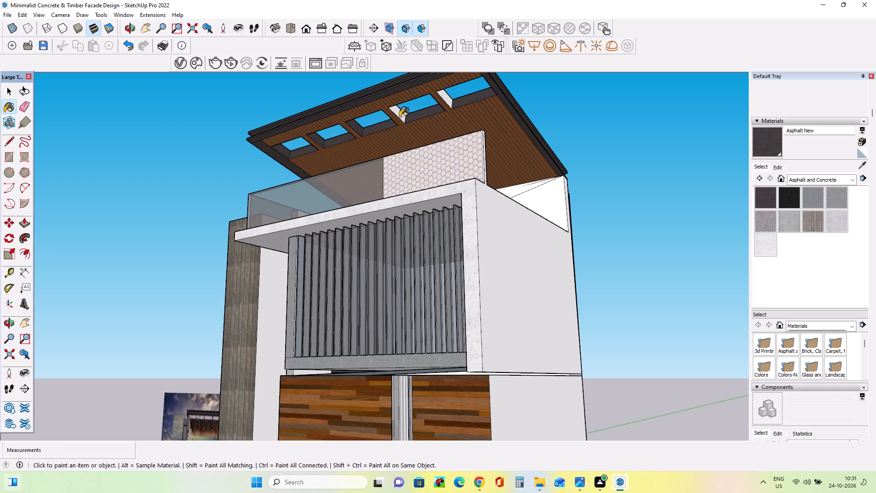
click(400, 114)
click(449, 100)
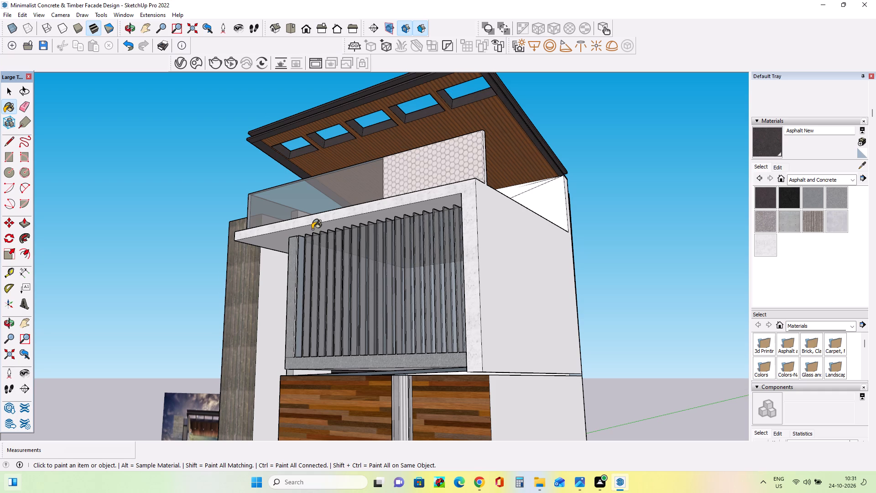
Examine the painted facade from the front and compare it with the reference image.
middle_drag(347, 232, 500, 222)
scroll(500, 222, down, 6)
scroll(527, 271, down, 3)
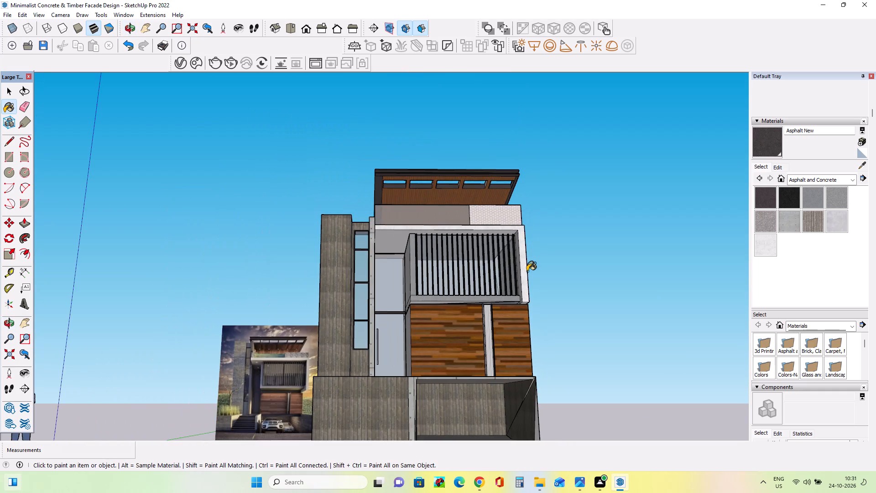
middle_drag(536, 303, 525, 316)
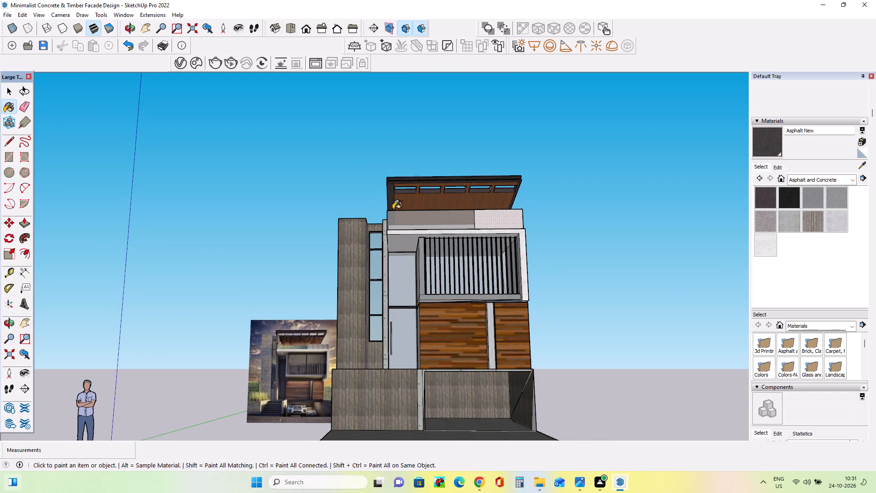
drag(259, 103, 872, 68)
click(26, 328)
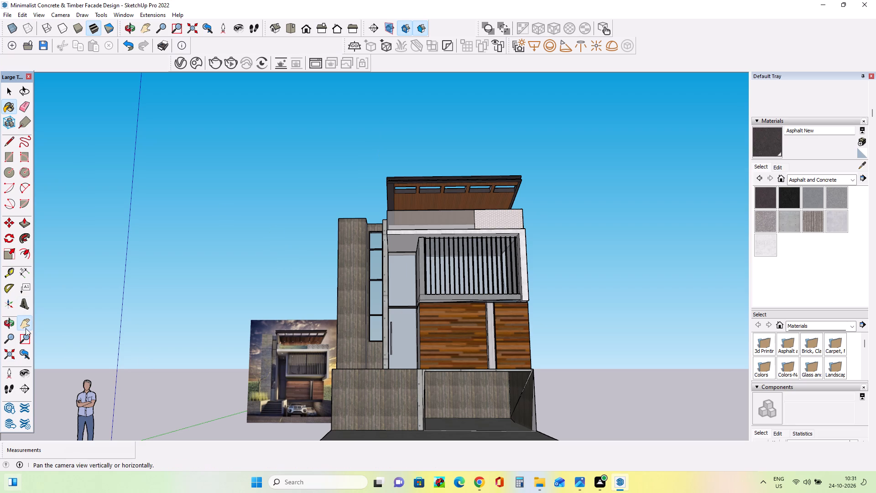
drag(457, 413, 433, 371)
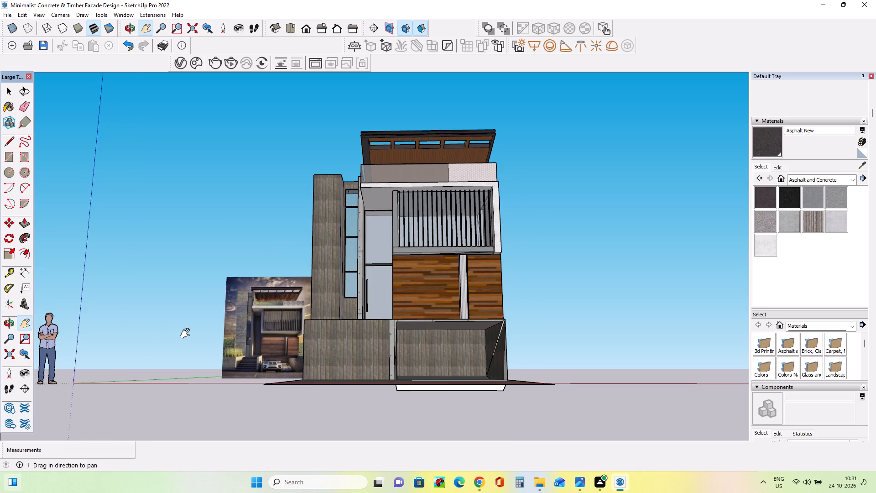
drag(307, 320, 305, 372)
middle_click(383, 383)
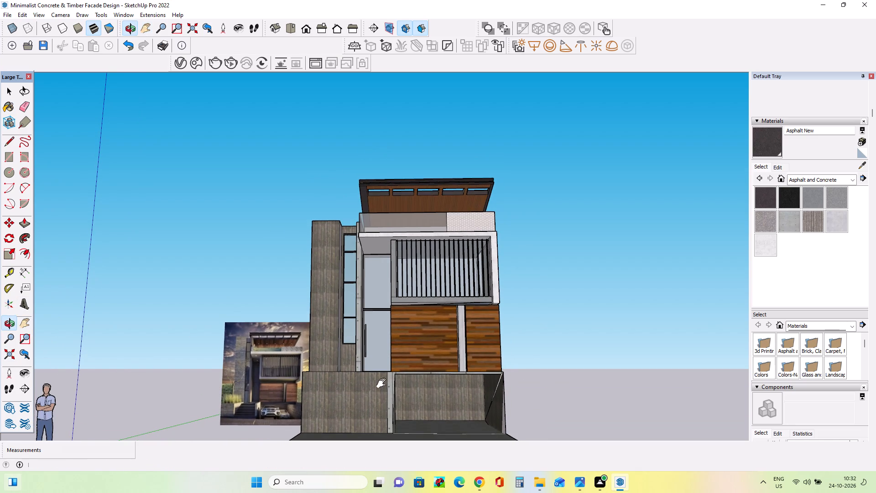
drag(383, 379, 380, 368)
scroll(417, 393, up, 2)
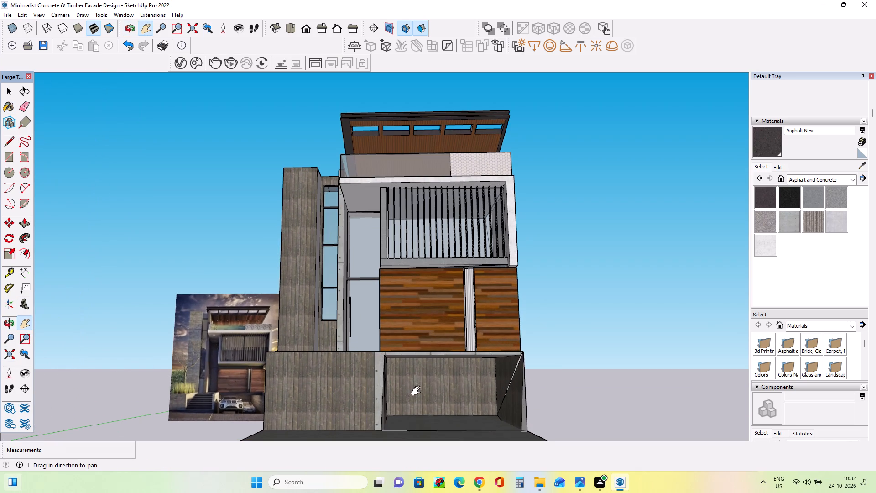
middle_drag(412, 324, 411, 340)
drag(396, 334, 396, 327)
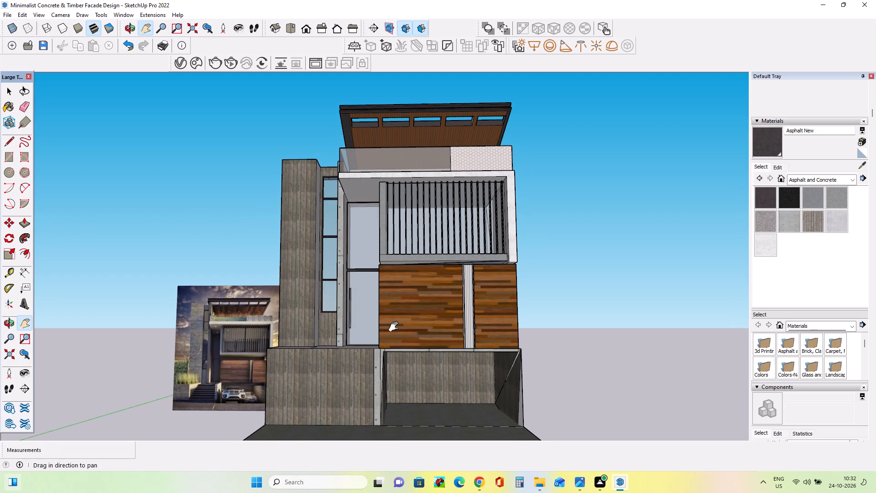
drag(396, 327, 396, 325)
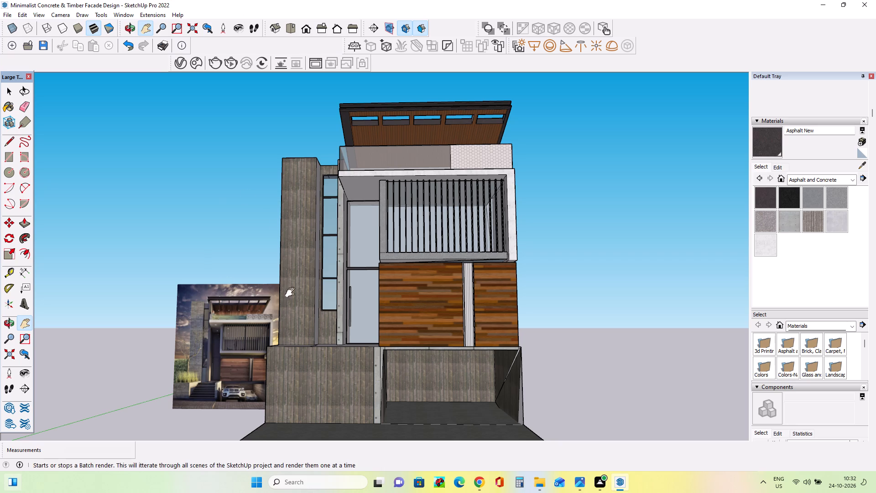
middle_drag(322, 409, 344, 420)
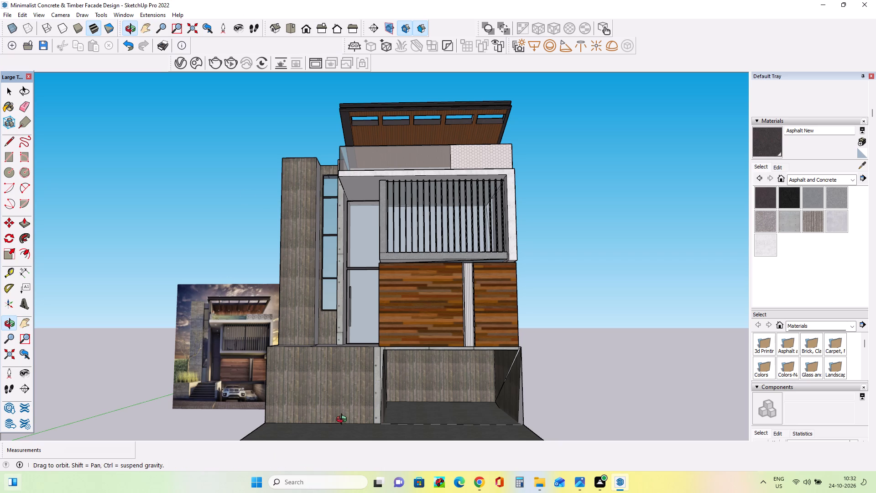
Draw a rectangle about 9' 11" long from the inner top corner of the garage pillar to the base of the glass entrance door.
middle_drag(344, 420, 368, 420)
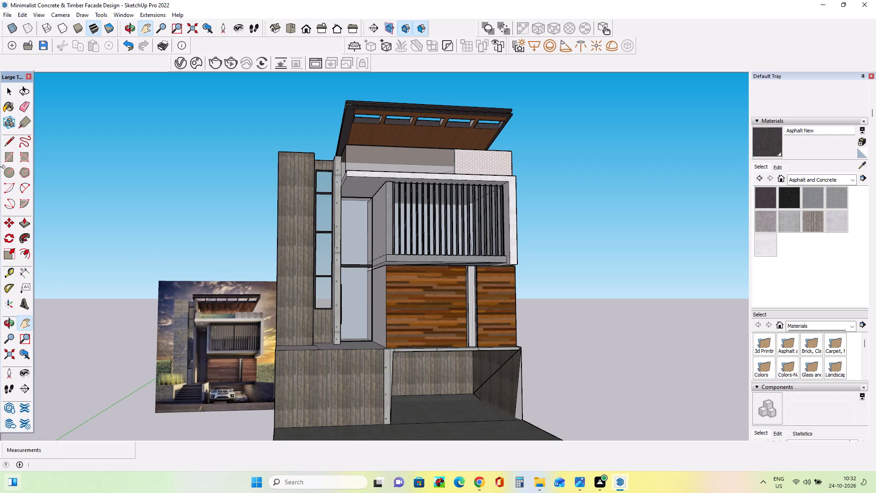
click(10, 156)
middle_drag(446, 403, 453, 484)
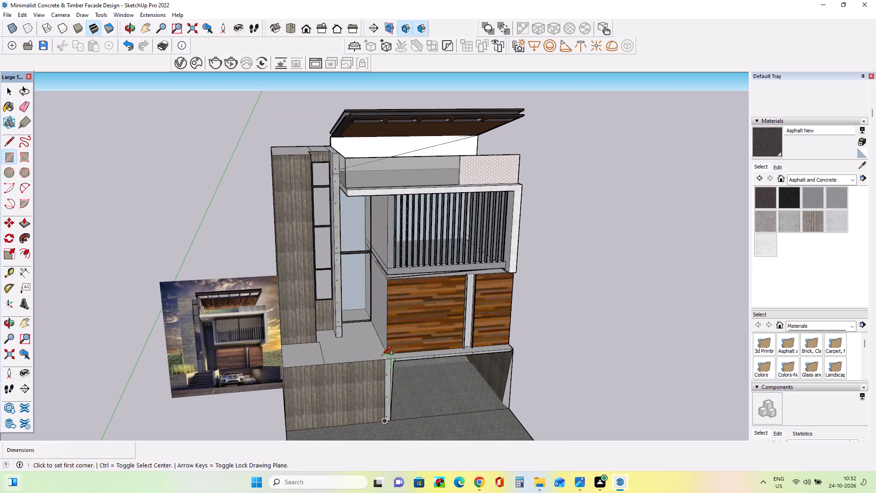
click(389, 360)
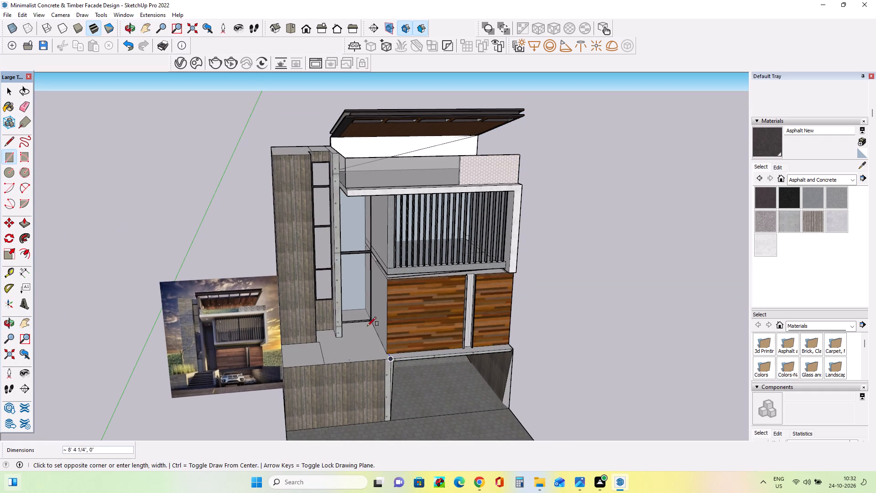
scroll(362, 321, up, 2)
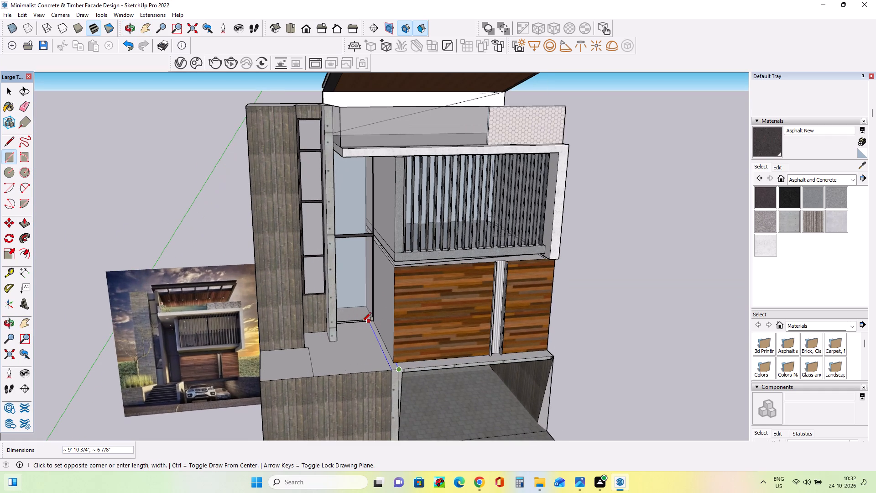
click(362, 321)
middle_drag(378, 389, 351, 386)
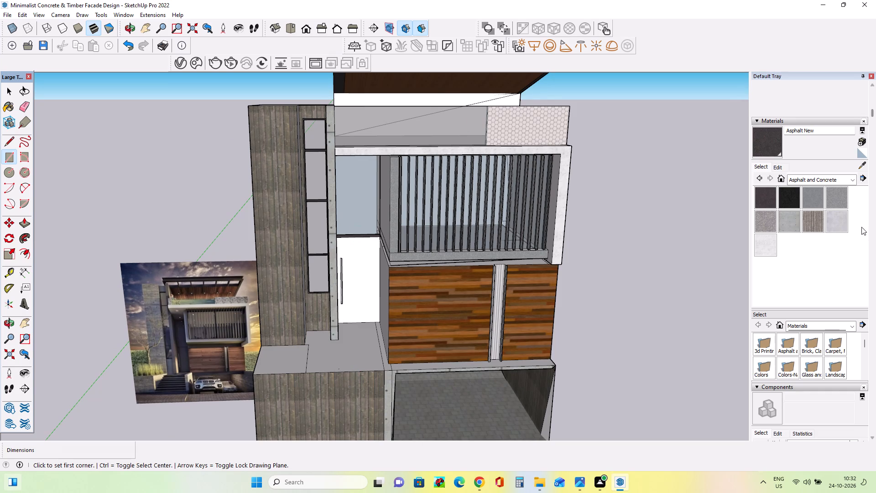
Paint the white entrance door panel with Translucent Glass Gray from Glass and Mirrors.
click(827, 176)
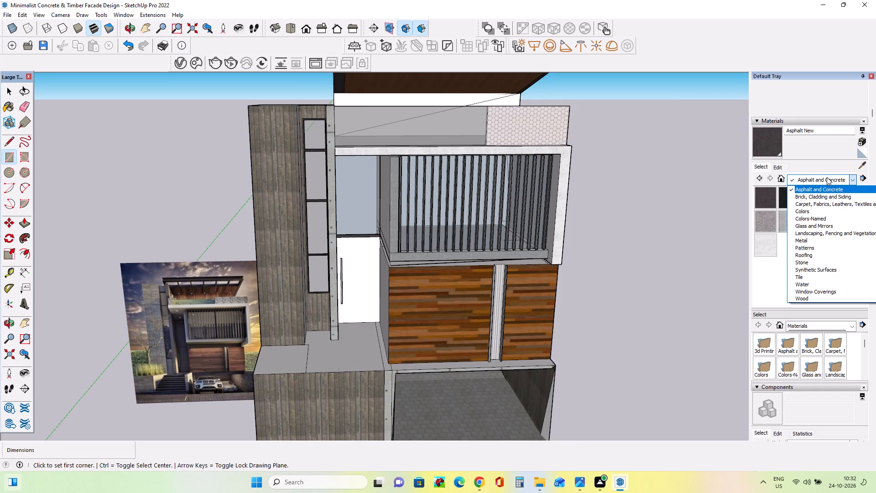
click(824, 227)
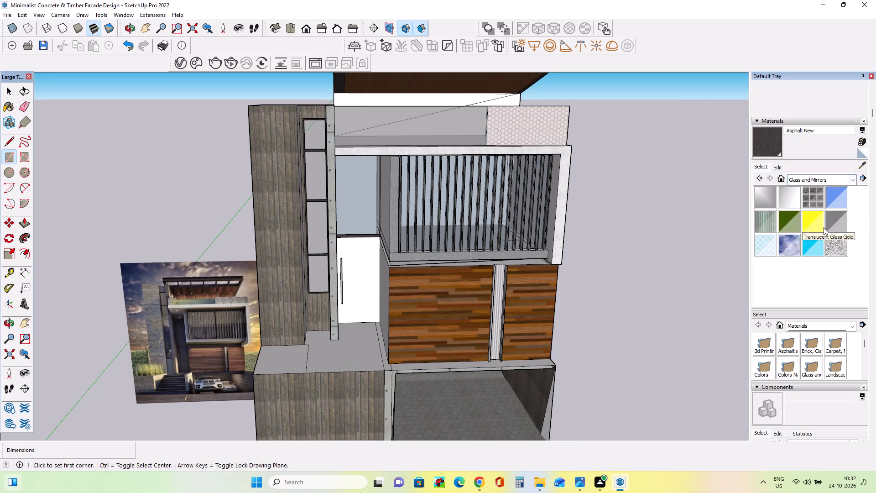
click(839, 223)
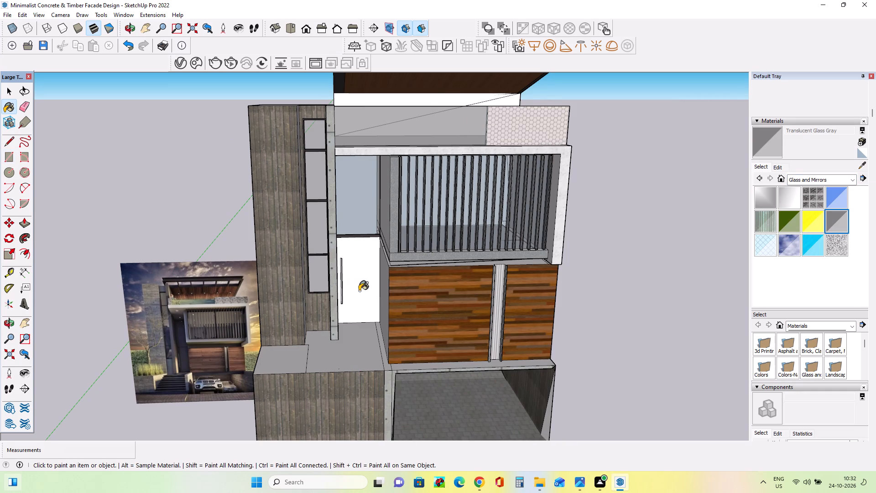
click(359, 291)
Offset the edges of the small rectangular face on the terrace, in front of the wood-clad tower, inward by about 1 5/8".
middle_drag(400, 312, 406, 288)
middle_drag(416, 349, 422, 360)
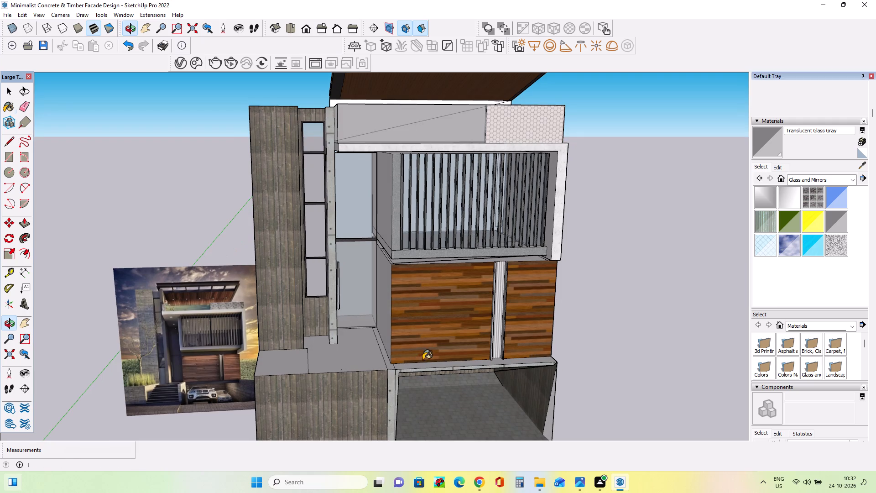
middle_drag(375, 391, 381, 393)
scroll(388, 383, down, 3)
middle_drag(381, 395, 378, 384)
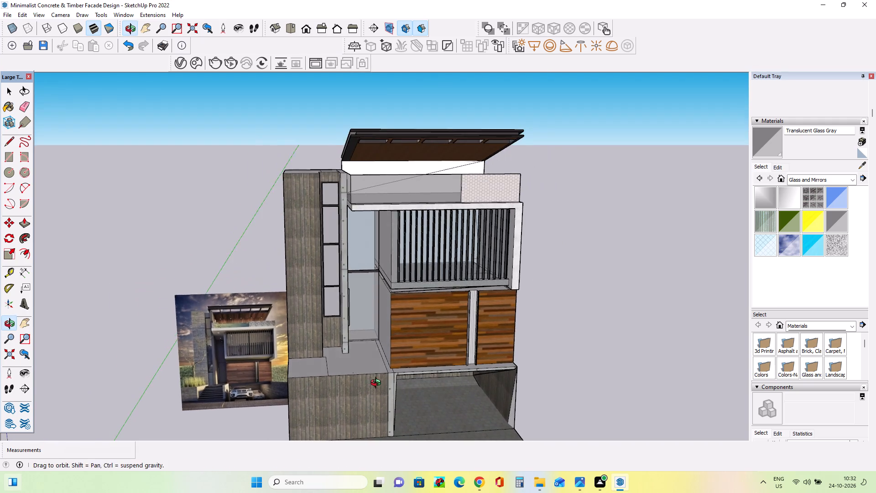
middle_drag(378, 384, 377, 382)
scroll(297, 381, up, 2)
middle_drag(302, 384, 303, 389)
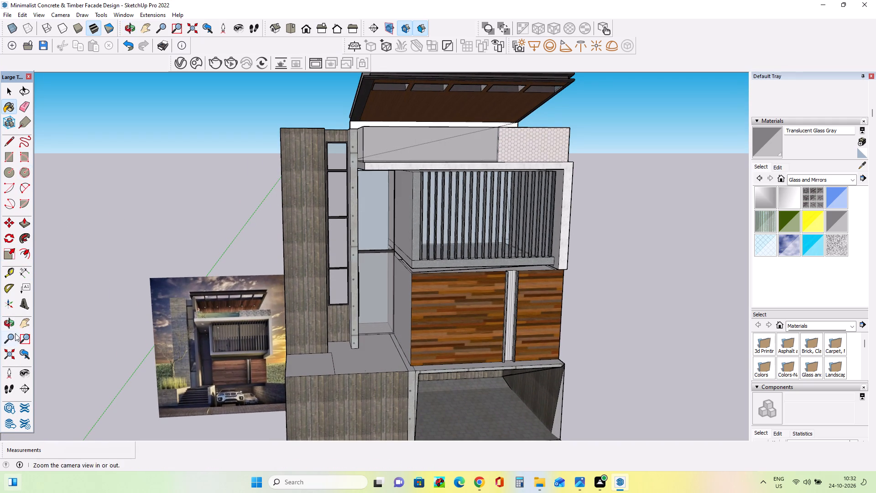
click(20, 249)
middle_drag(286, 387, 290, 428)
drag(317, 361, 339, 391)
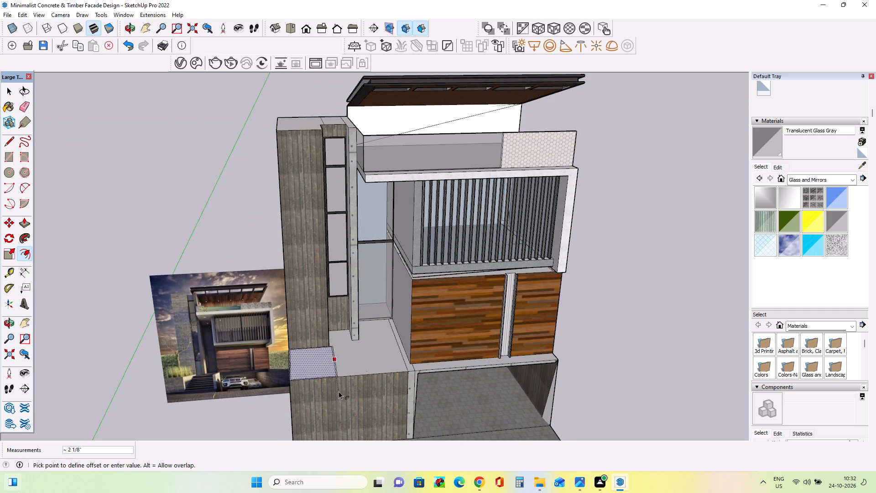
drag(339, 391, 338, 391)
drag(338, 391, 338, 391)
Push the inner offset face down to hollow out a planter box in front of the tower.
click(26, 223)
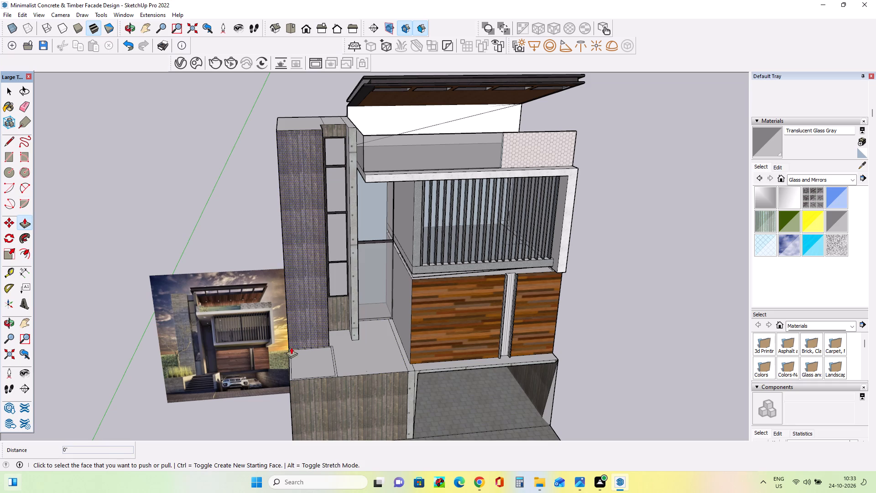
drag(307, 366, 306, 381)
Draw a vertical line about 7' 11" long down the front cladding wall from the planter's front corner to the ground.
scroll(284, 352, down, 2)
middle_drag(316, 390, 308, 391)
middle_drag(334, 348, 333, 343)
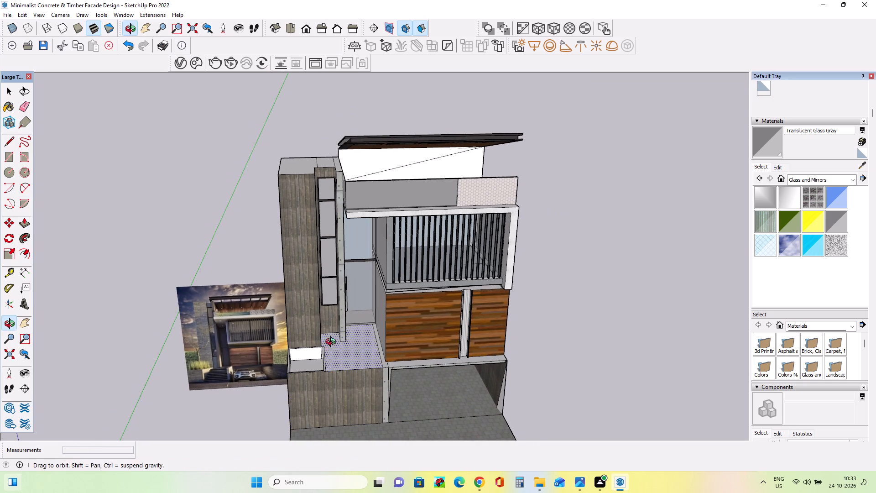
middle_drag(333, 343, 320, 310)
scroll(319, 310, down, 1)
click(6, 143)
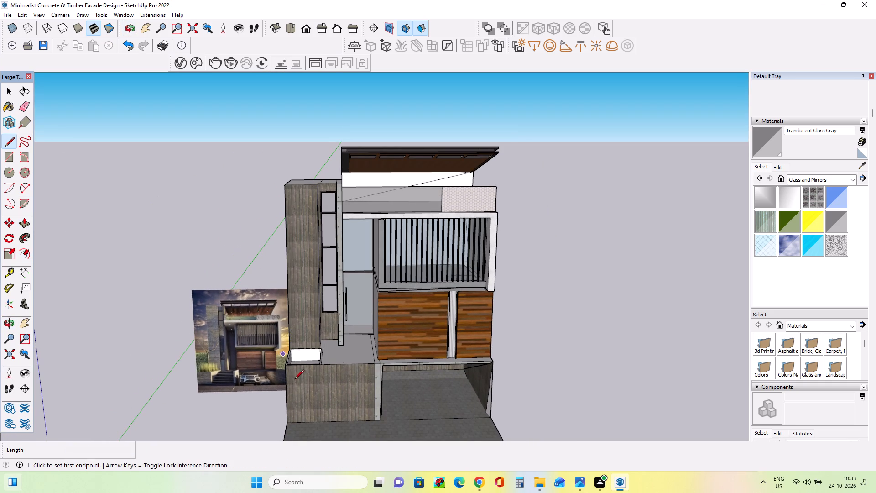
click(321, 367)
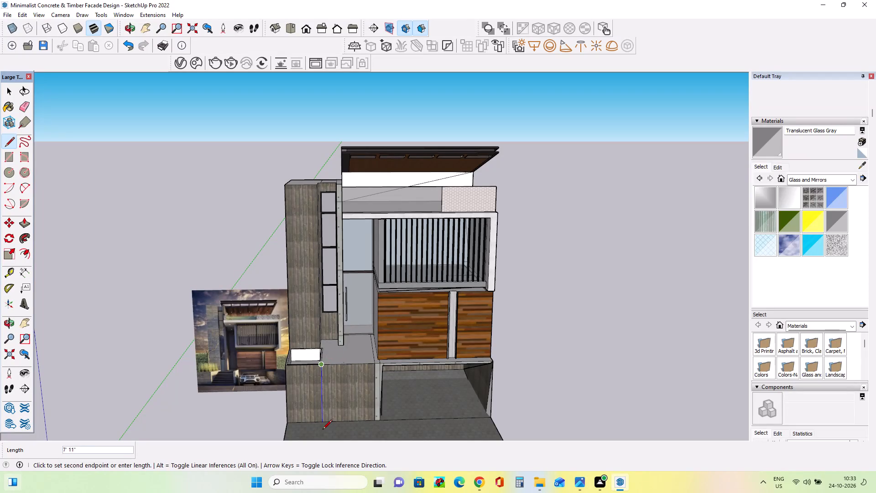
click(324, 427)
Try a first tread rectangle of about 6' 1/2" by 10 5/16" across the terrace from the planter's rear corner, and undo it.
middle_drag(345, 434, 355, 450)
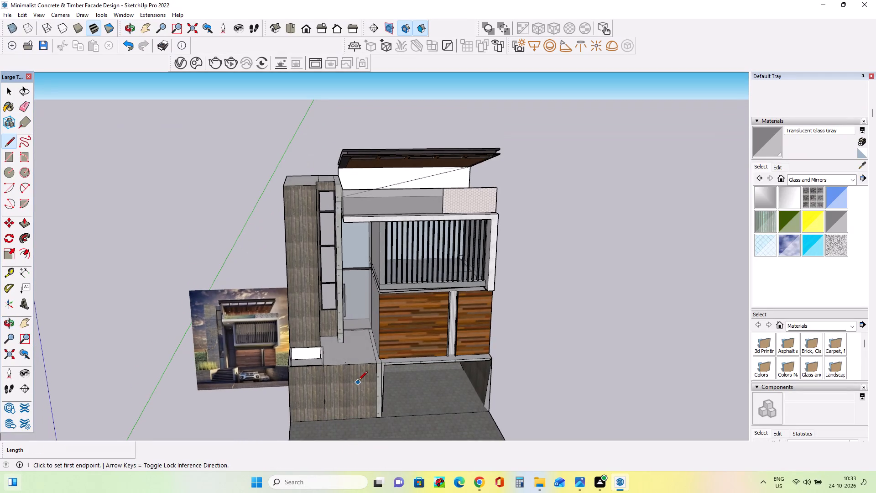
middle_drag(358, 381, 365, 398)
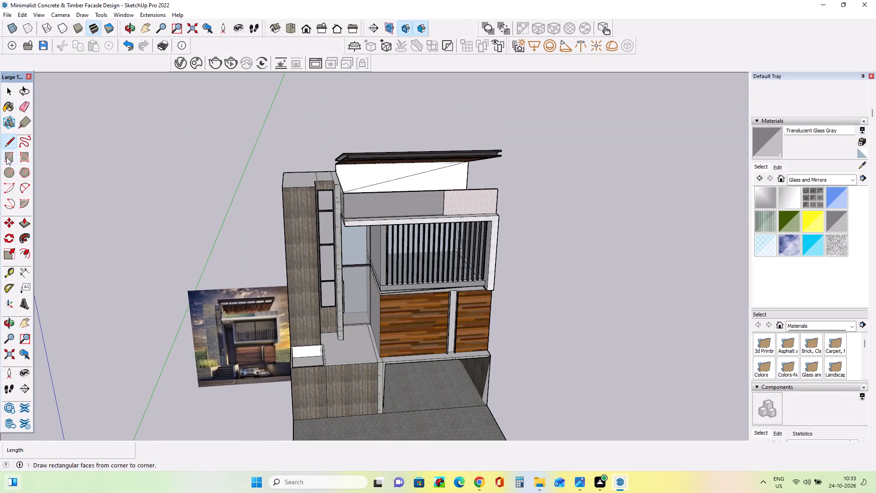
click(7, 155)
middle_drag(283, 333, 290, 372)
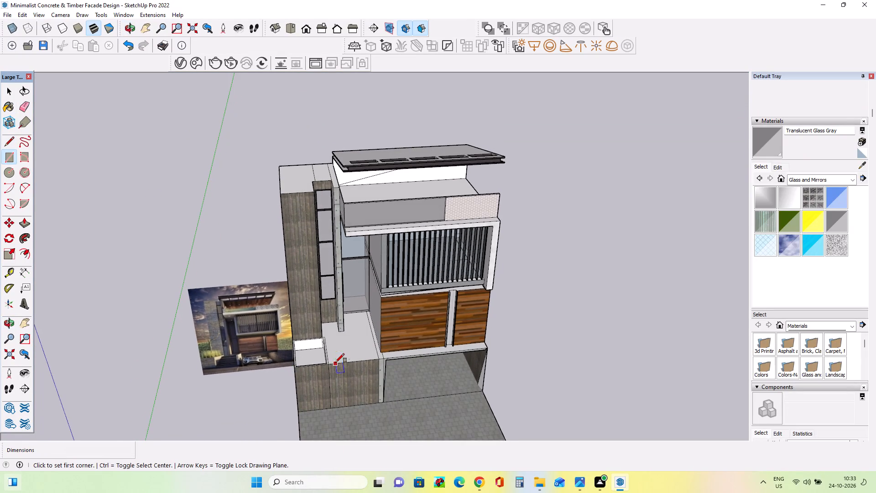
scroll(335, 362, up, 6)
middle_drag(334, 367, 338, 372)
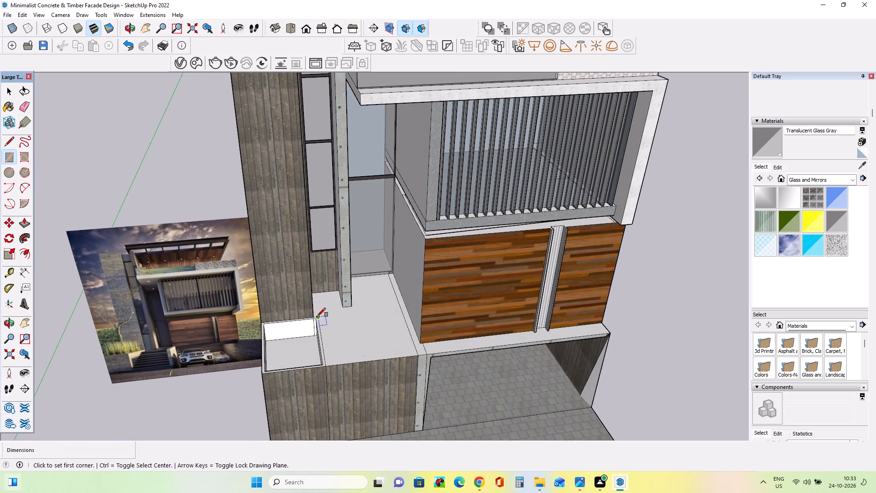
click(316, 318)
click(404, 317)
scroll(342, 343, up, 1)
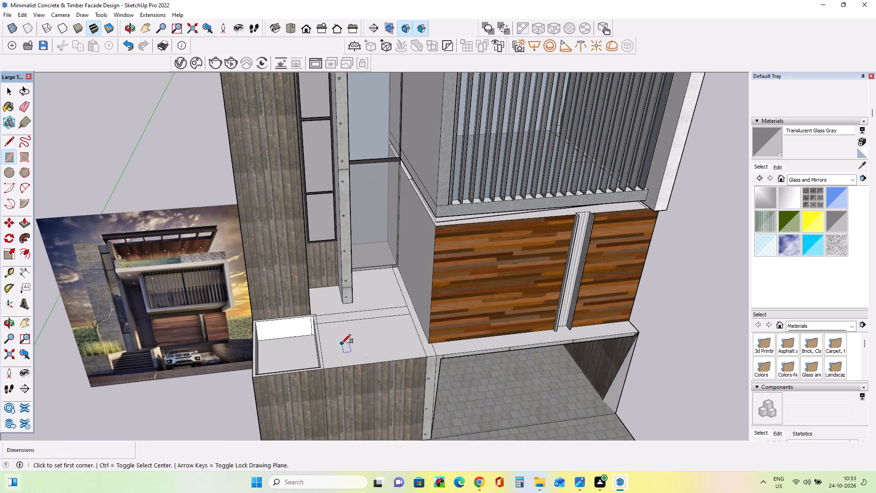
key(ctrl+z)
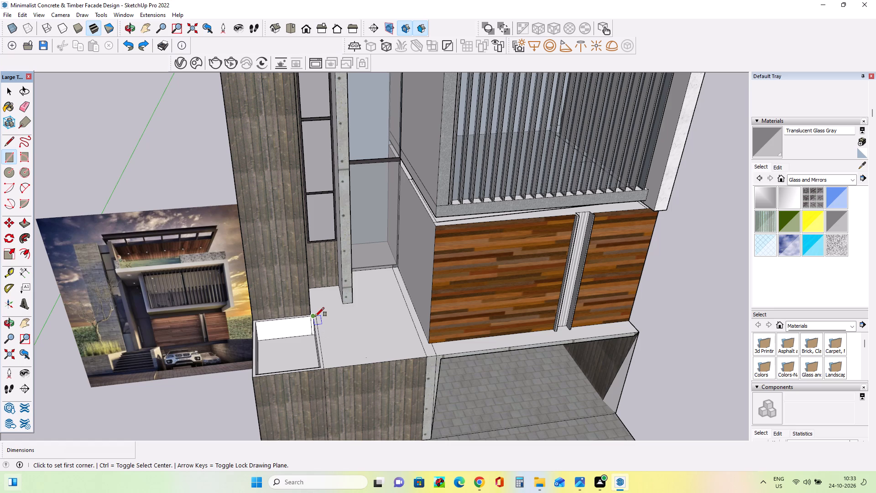
Draw three adjoining tread rectangles across the terrace beside the planter, each about 5' 10 1/2" wide, with depths of about 11", 1' 5 1/4" and 1' 5 3/16".
click(318, 315)
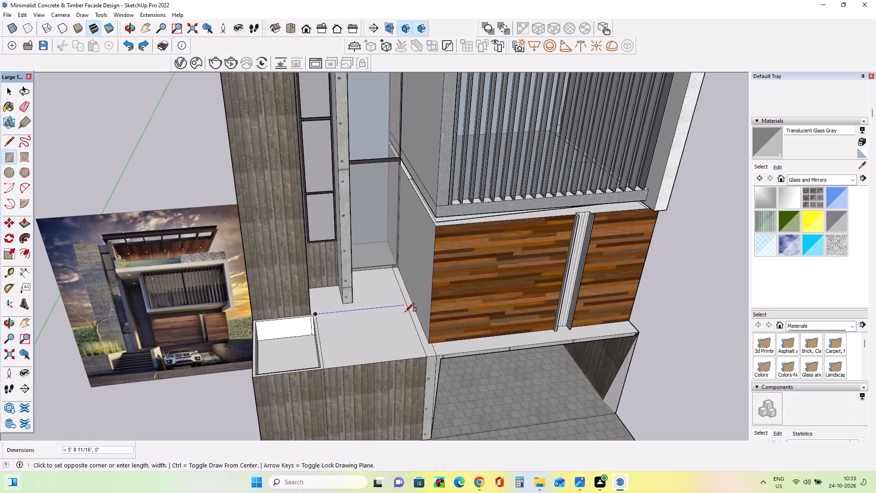
click(408, 314)
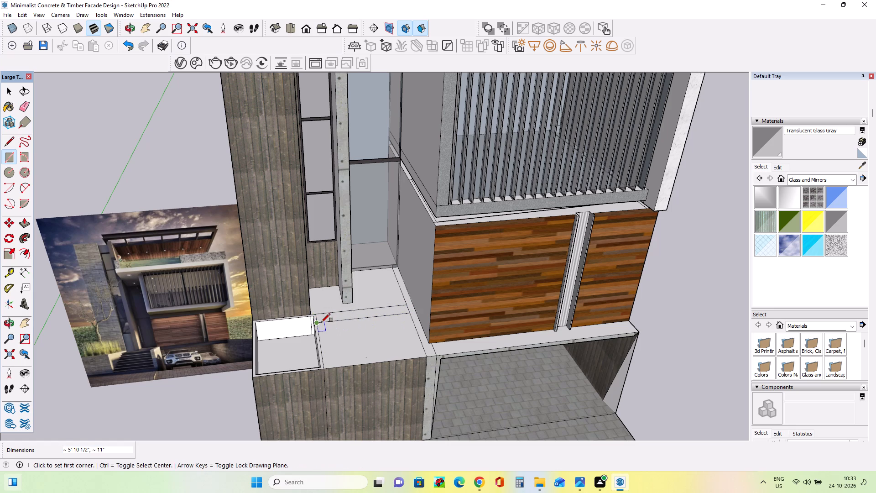
click(320, 323)
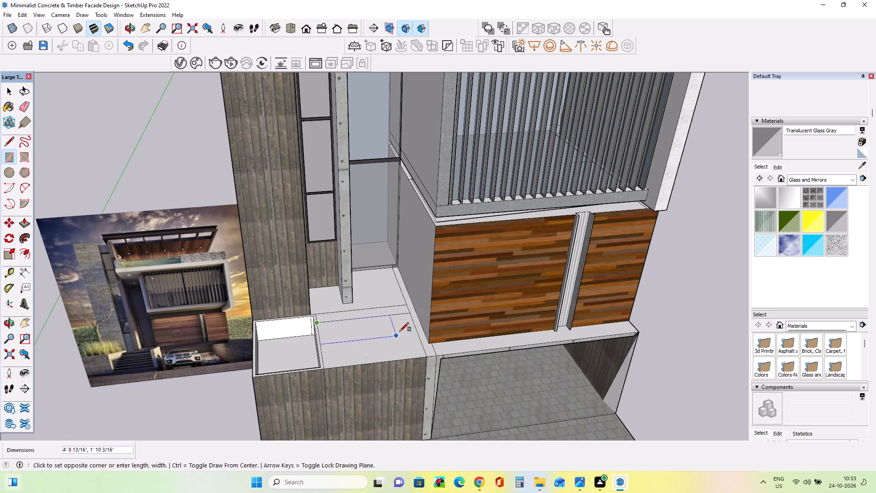
click(415, 327)
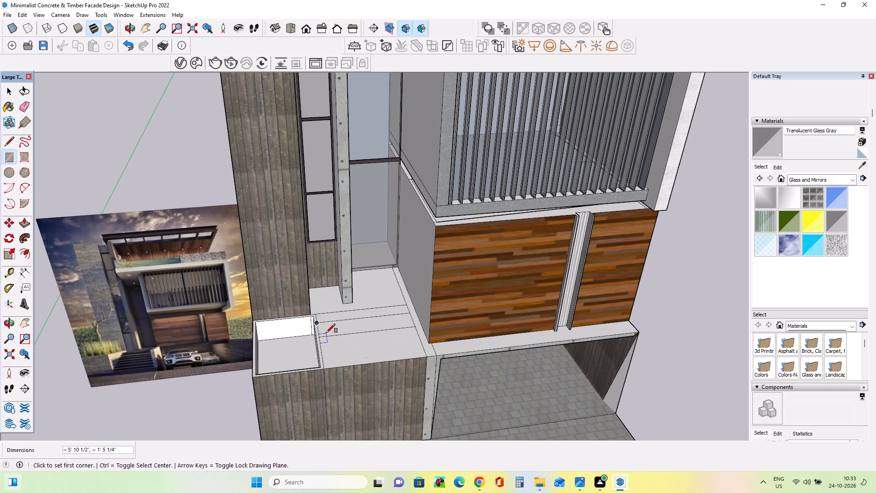
click(323, 338)
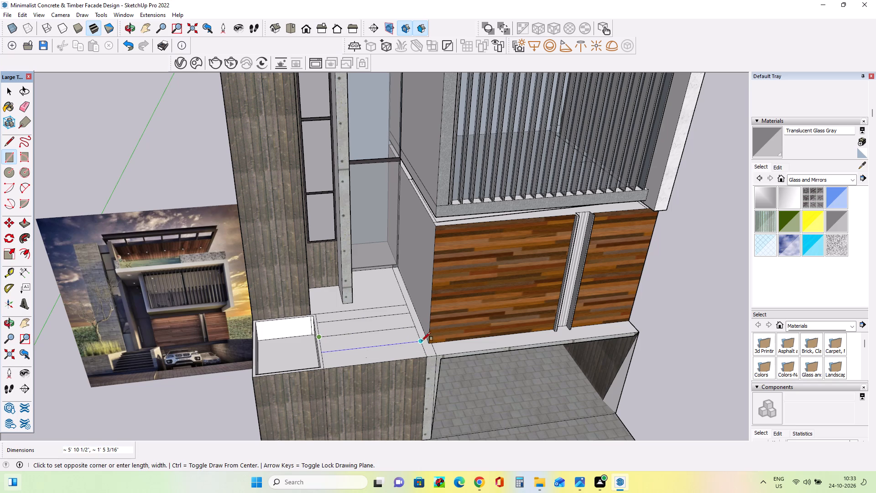
click(419, 340)
Push the four terrace strips down from front to back by 5' 9 3/4", 4' 3/4", 2' 7 1/16" and 1' 6 1/8" to form entrance stairs.
middle_drag(419, 356, 407, 343)
scroll(393, 334, down, 3)
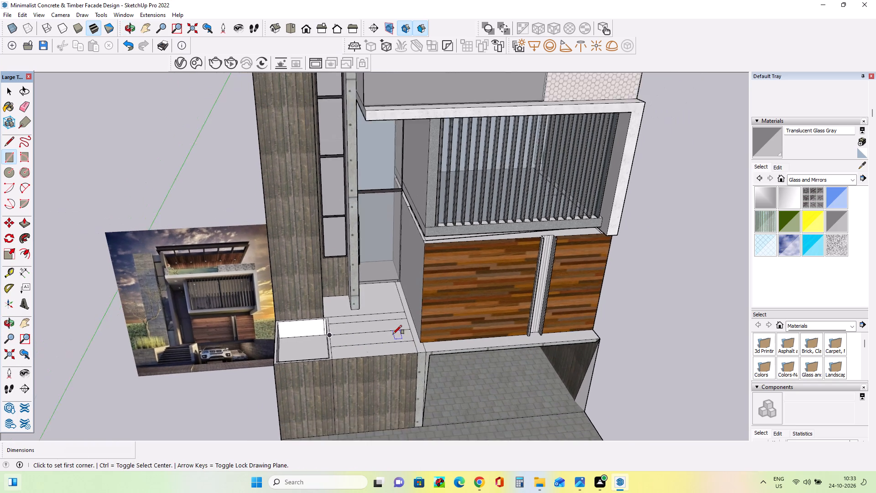
middle_drag(391, 340, 391, 345)
middle_drag(353, 363, 356, 378)
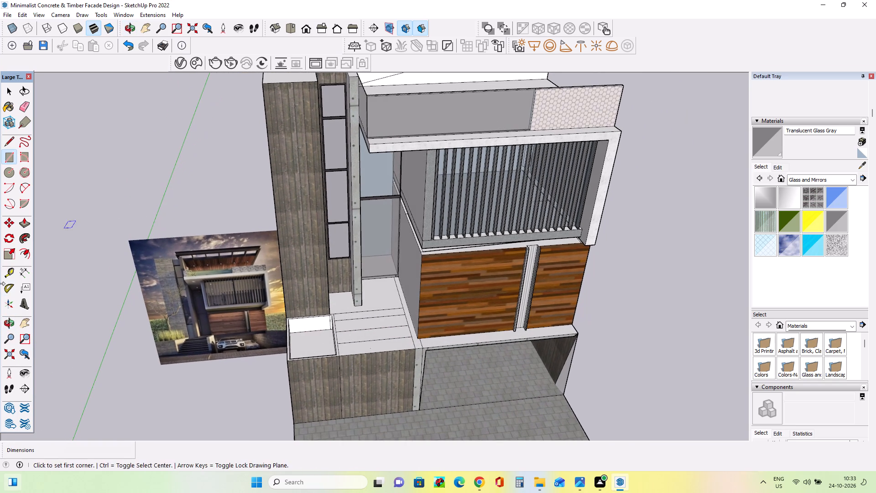
click(24, 218)
drag(361, 347, 366, 401)
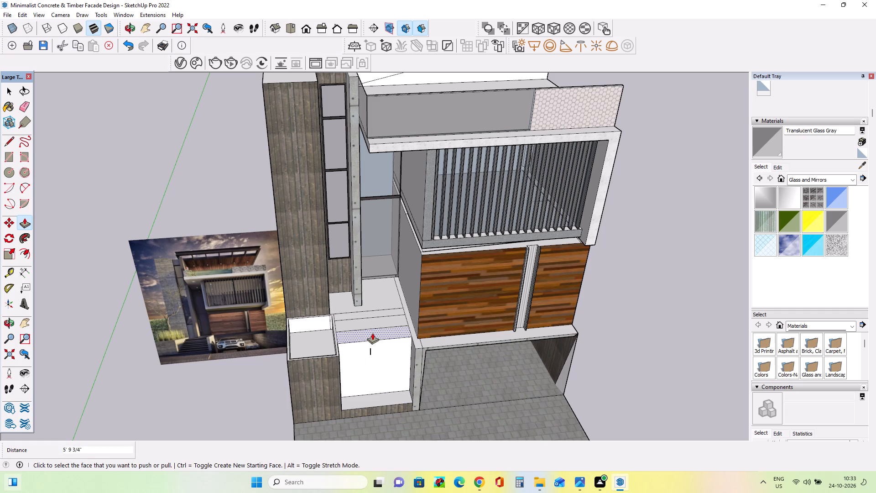
drag(372, 333, 376, 371)
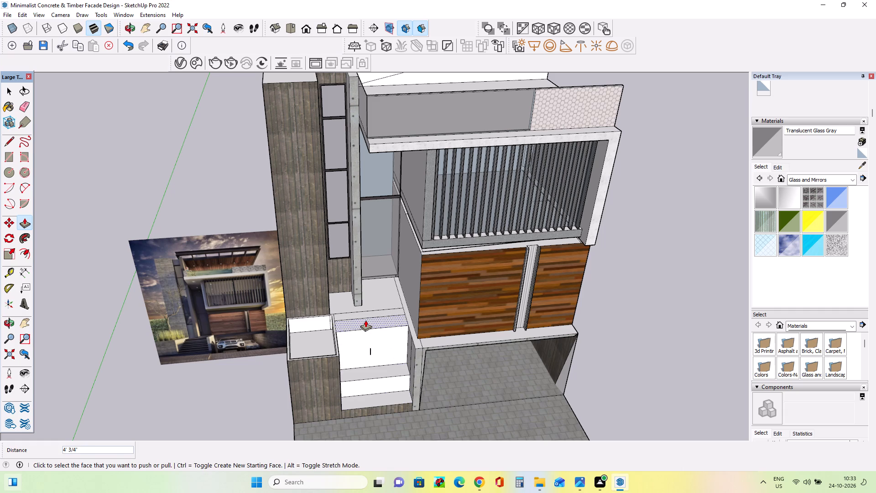
drag(365, 320, 369, 344)
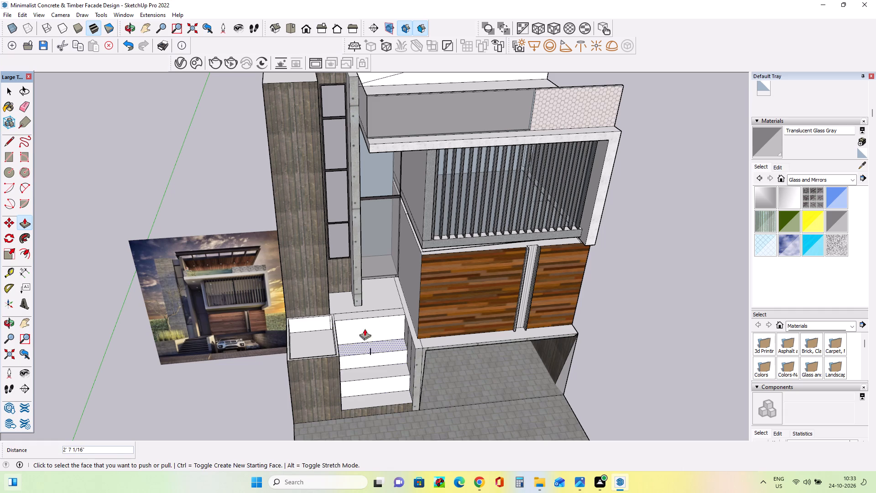
drag(361, 312, 364, 326)
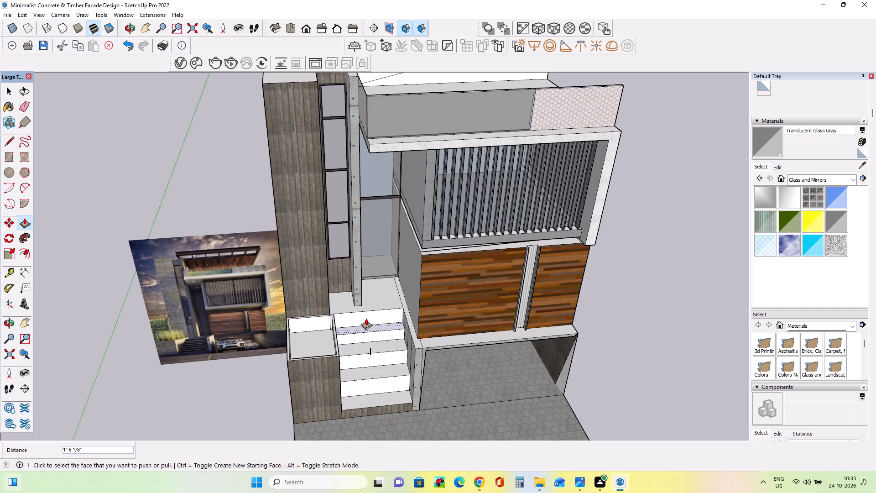
Erase a stray edge on the side wall between the entrance stairs and the garage.
middle_drag(354, 315, 307, 276)
scroll(362, 343, up, 3)
middle_drag(381, 383, 417, 376)
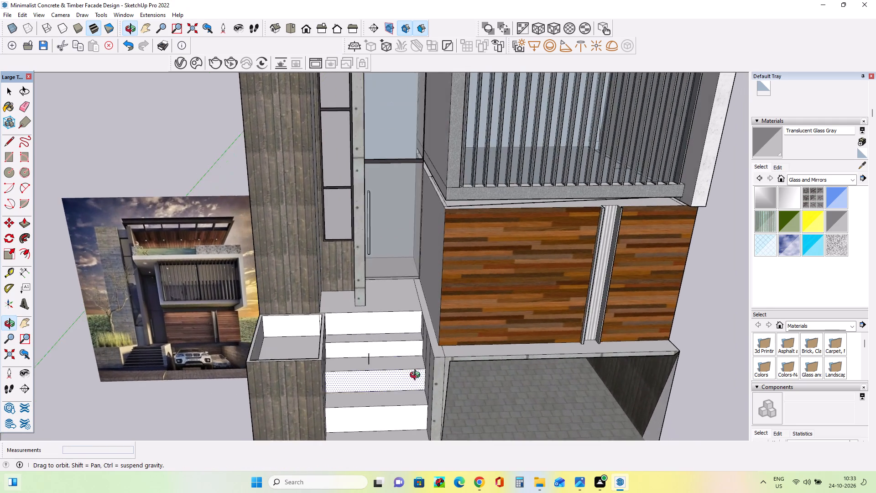
middle_drag(417, 376, 460, 238)
click(26, 105)
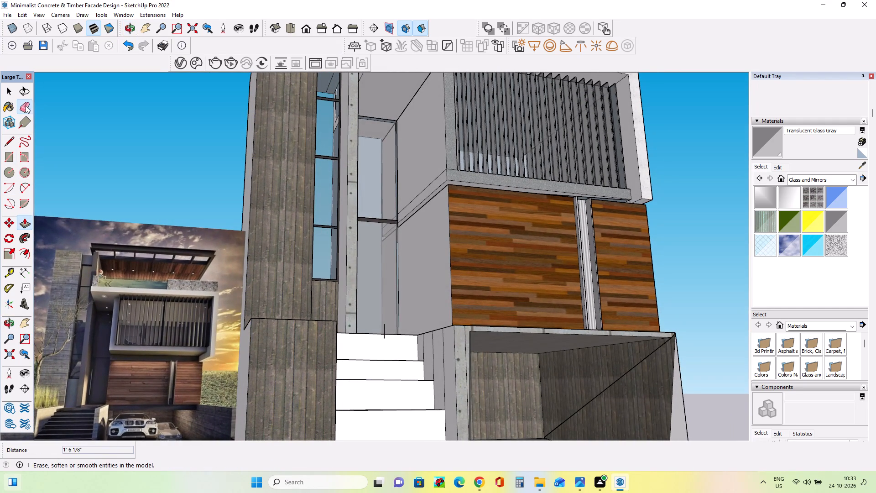
middle_drag(308, 349, 449, 393)
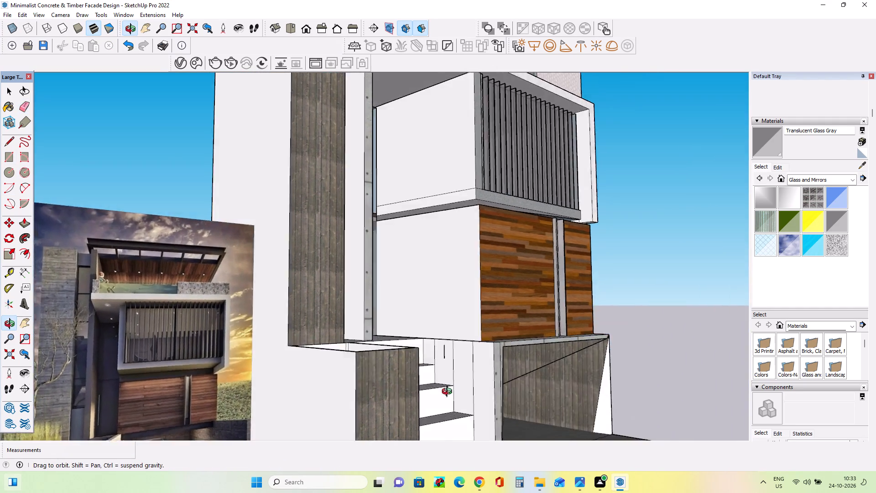
middle_drag(449, 393, 535, 406)
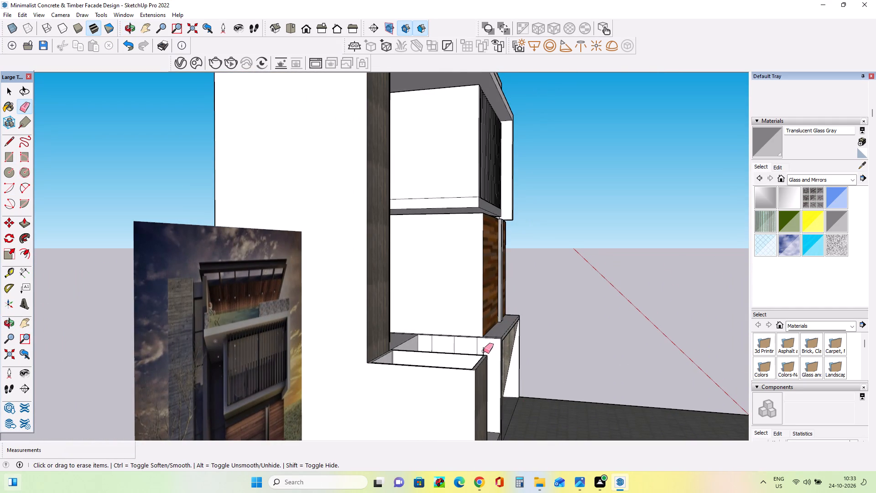
click(484, 351)
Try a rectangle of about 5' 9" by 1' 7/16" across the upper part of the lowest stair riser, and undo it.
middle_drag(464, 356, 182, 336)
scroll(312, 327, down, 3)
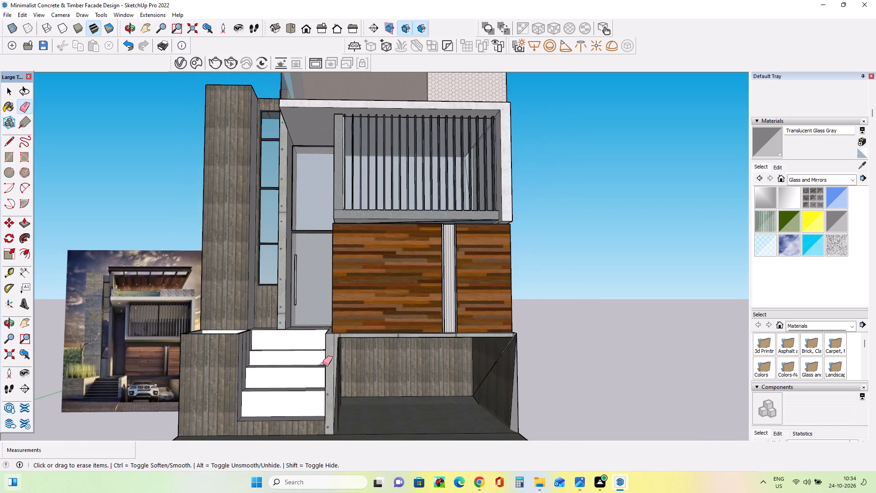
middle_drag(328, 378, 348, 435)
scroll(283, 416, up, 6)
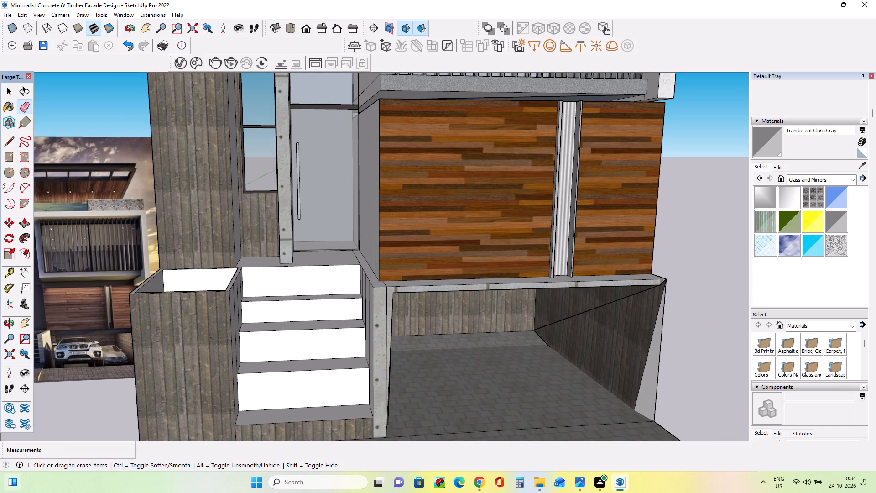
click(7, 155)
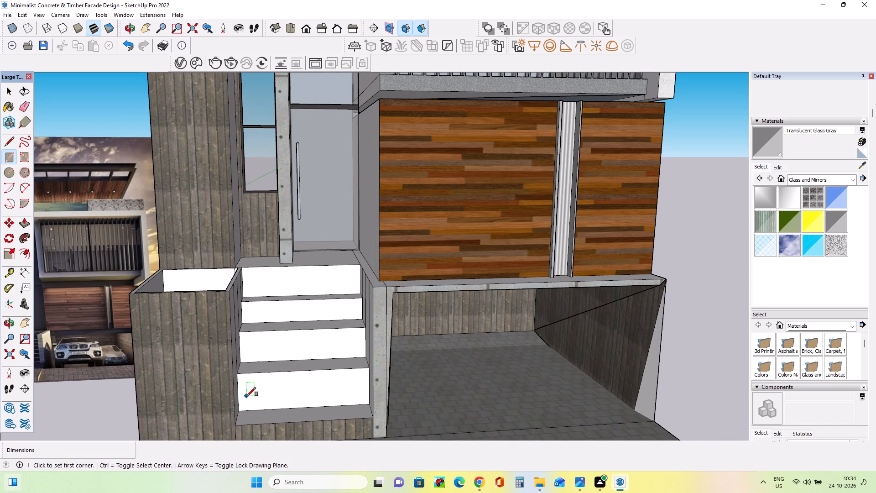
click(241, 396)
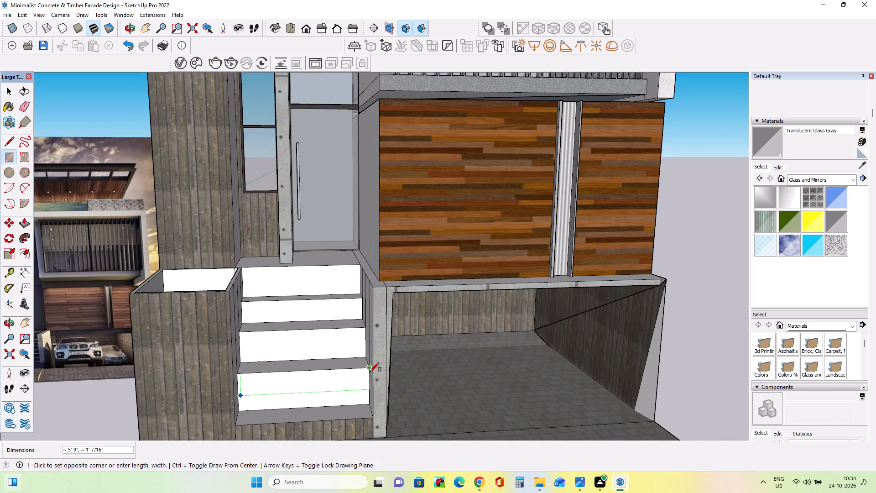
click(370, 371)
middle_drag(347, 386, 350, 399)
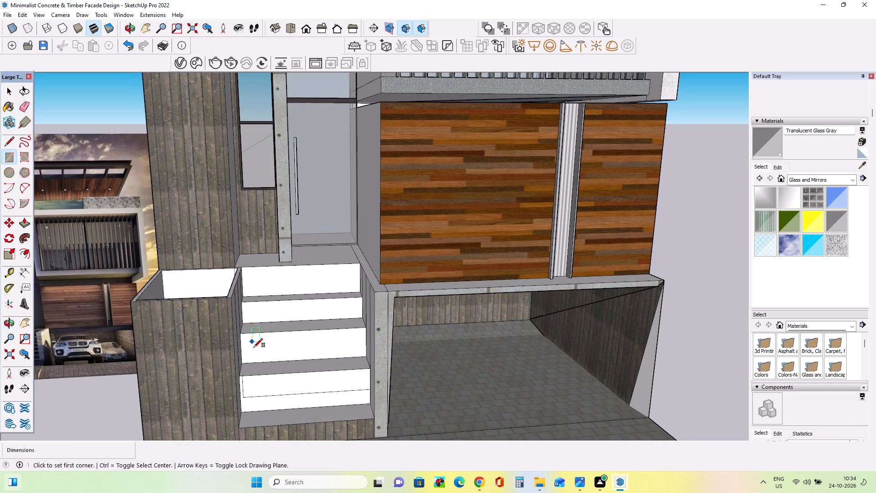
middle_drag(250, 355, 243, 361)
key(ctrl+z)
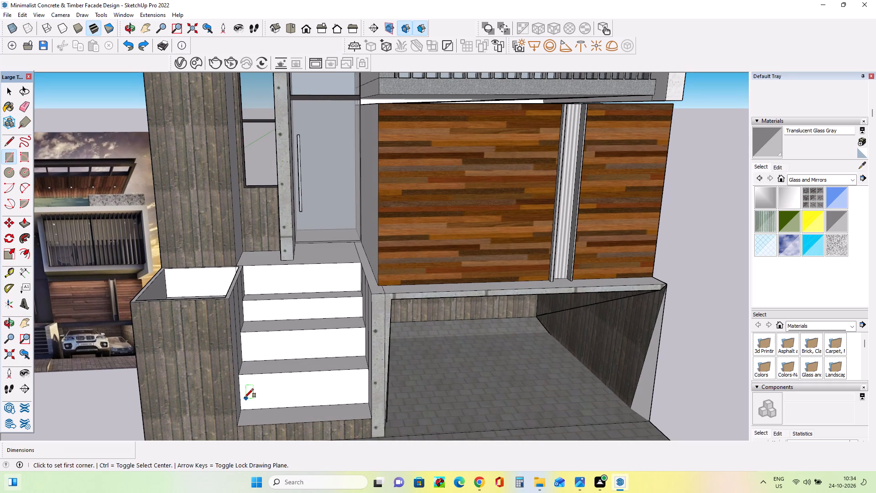
Split the lowest, second-lowest and top stair risers with full-width rectangles across their upper halves, the lowest 10 1/2" and the top 9 1/16" high.
click(240, 398)
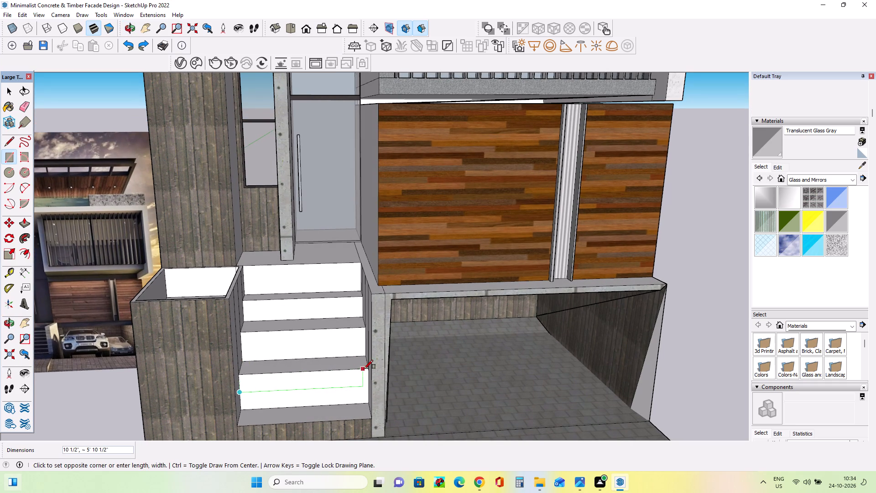
click(365, 369)
click(243, 346)
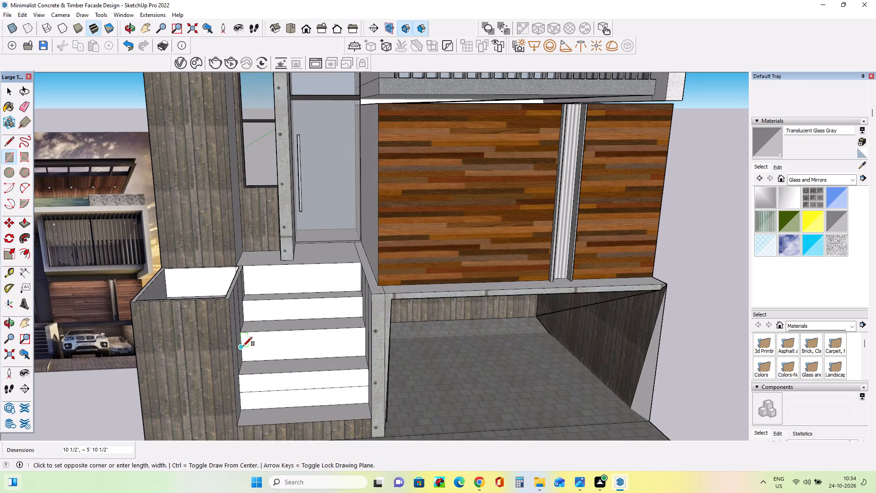
click(364, 330)
middle_drag(366, 387, 377, 406)
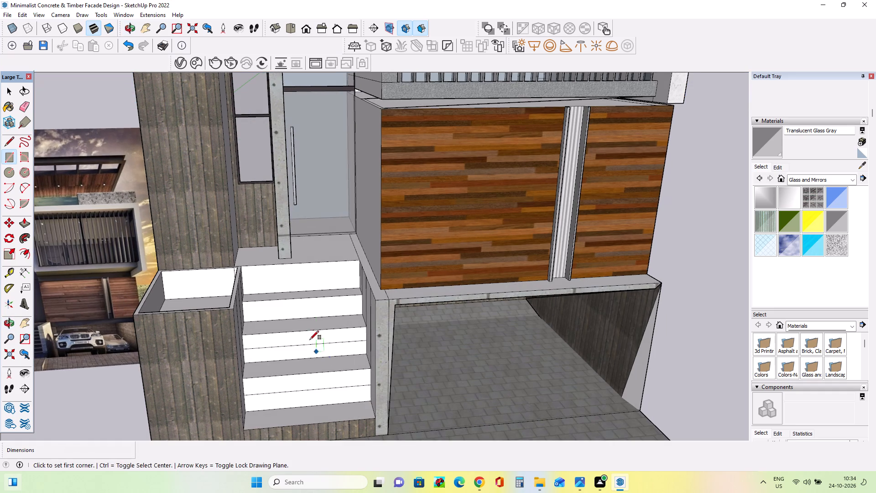
middle_drag(308, 337, 297, 332)
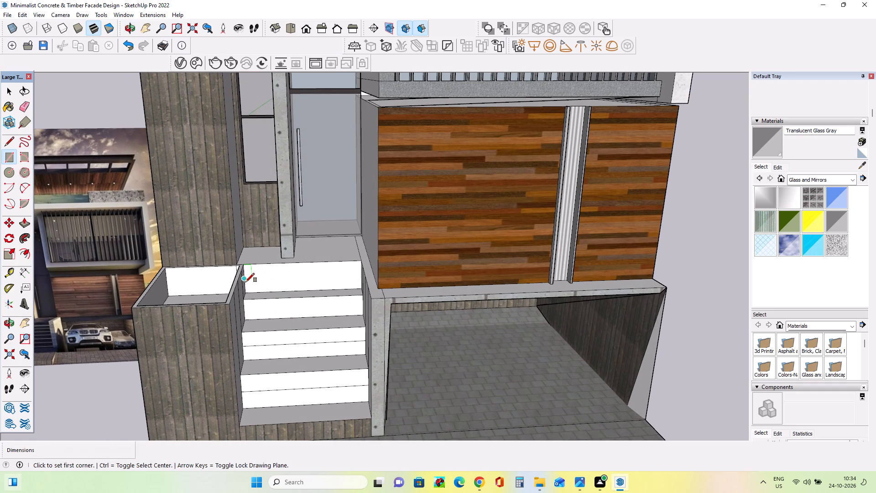
click(245, 282)
click(359, 262)
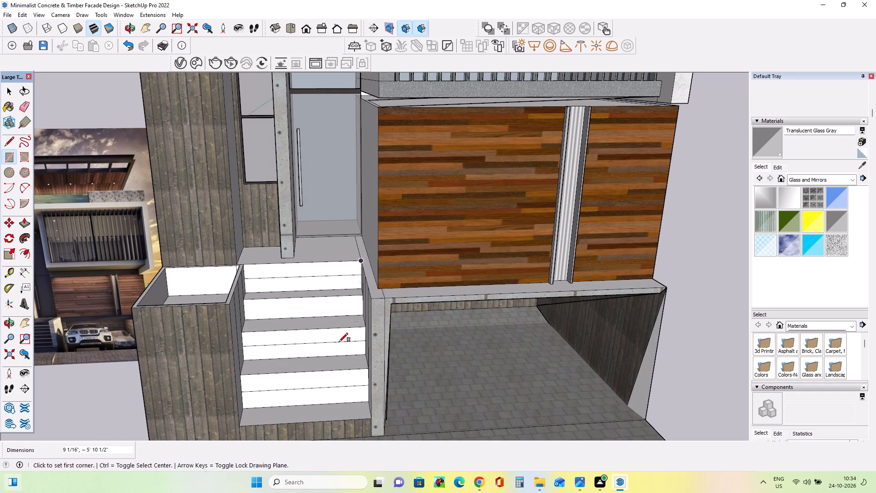
Push the upper halves of the two lowest risers back by about 5 7/8" and 8 1/2" to form two extra treads.
middle_drag(337, 349, 344, 350)
middle_click(290, 361)
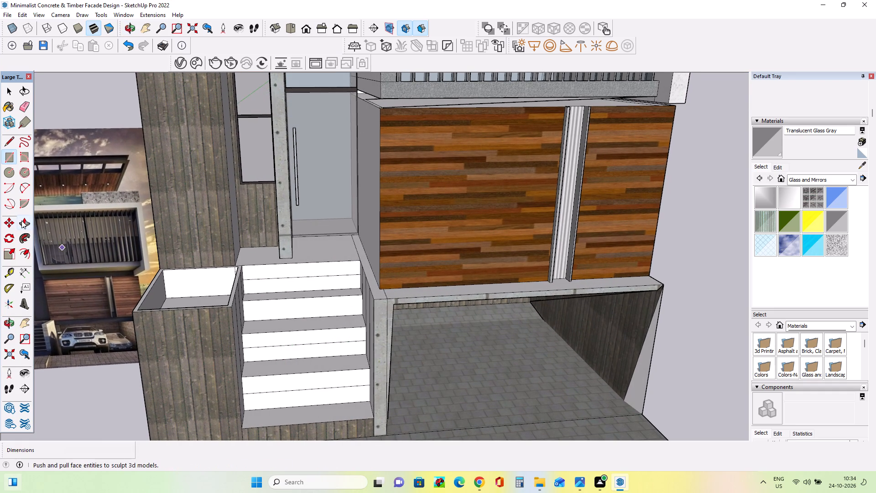
click(22, 220)
drag(319, 382, 320, 372)
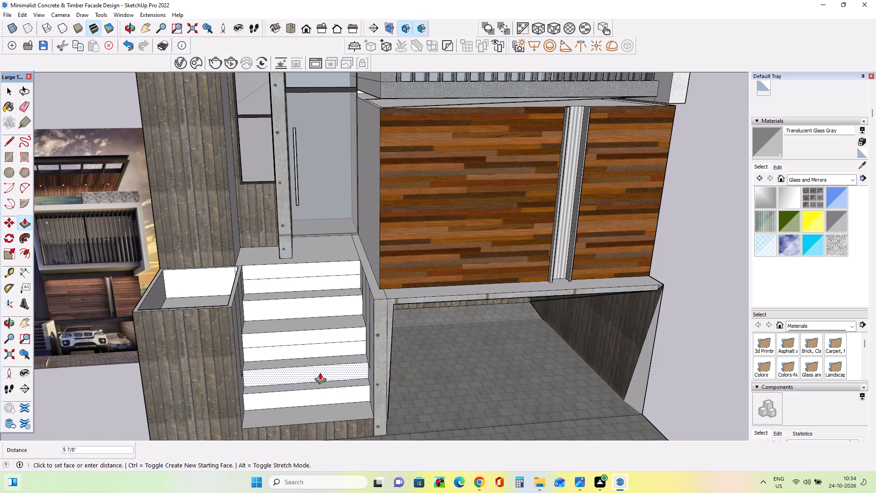
drag(320, 372, 320, 372)
drag(317, 332, 318, 325)
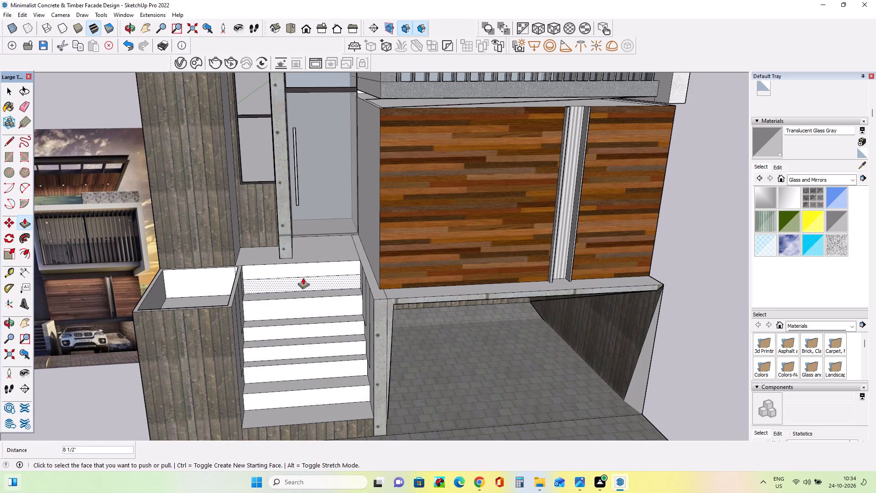
Form an extra top step by lowering the highest tread 4 1/2", pulling out the top riser's lower half and lowering its new tread 3 1/4".
drag(298, 293, 299, 300)
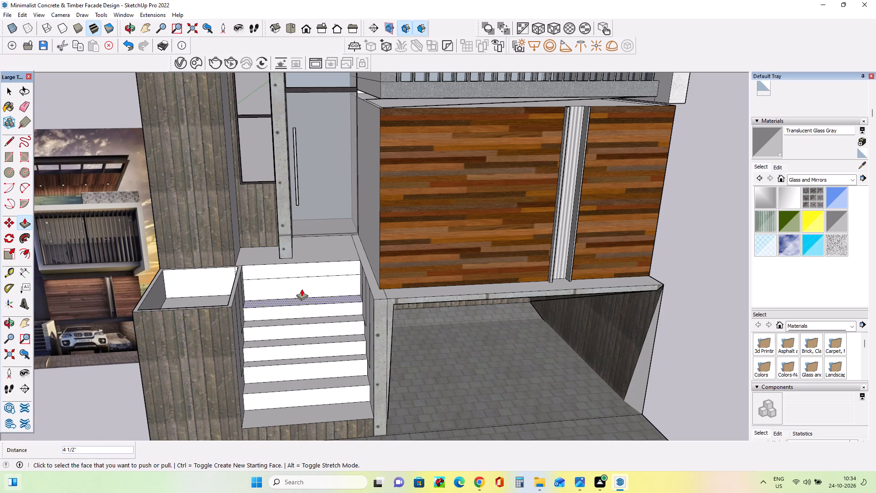
drag(302, 287, 303, 291)
middle_drag(312, 285, 324, 323)
drag(311, 275, 313, 280)
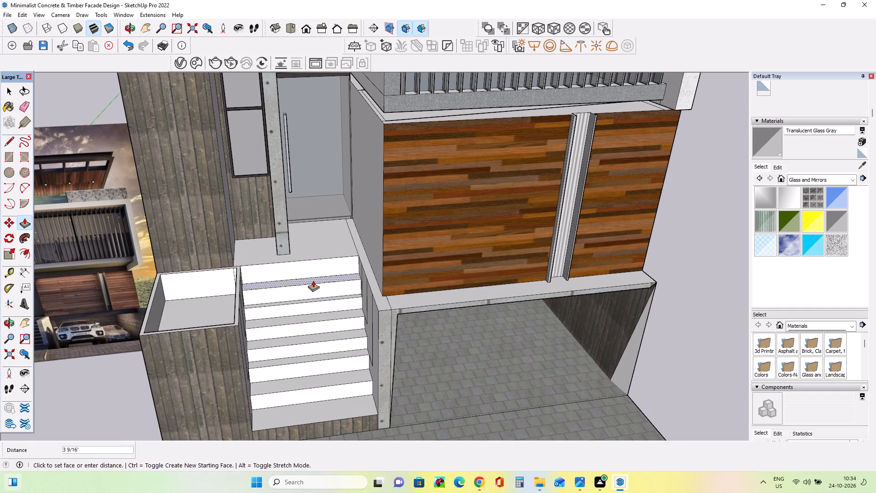
drag(313, 280, 313, 280)
Pull the six risers below the top one forward, bottom to top, by about 4 7/8", 6 3/8", 6 13/16", 7 13/16", 3 7/8" and 3 7/16".
middle_drag(316, 413, 299, 384)
scroll(279, 378, down, 3)
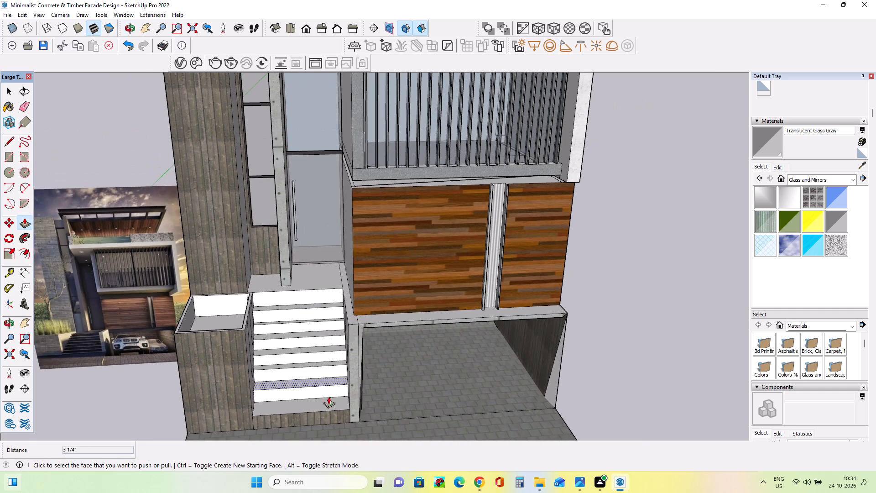
middle_drag(328, 397, 321, 397)
scroll(307, 382, up, 2)
drag(305, 391, 304, 395)
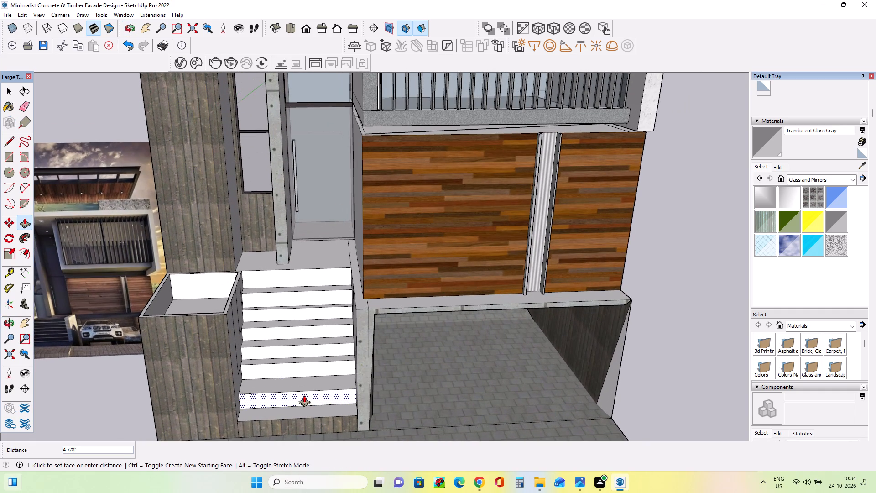
drag(304, 395, 305, 395)
drag(305, 363, 306, 369)
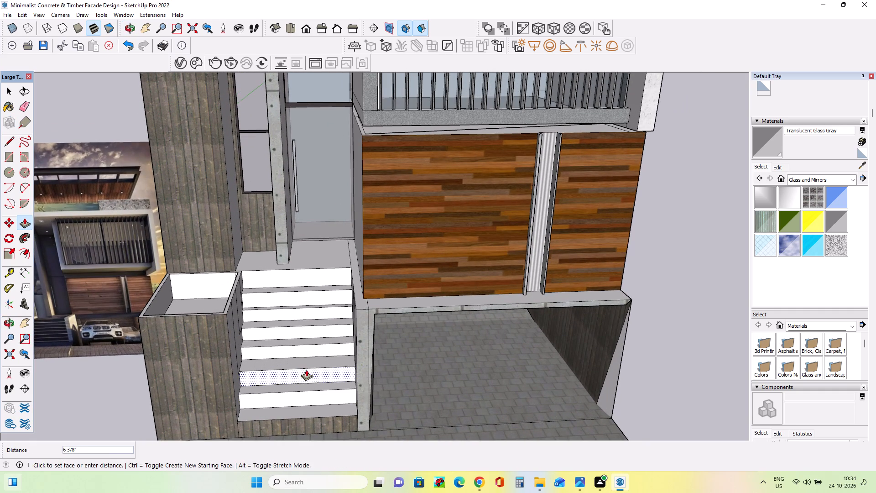
drag(306, 369, 308, 368)
drag(304, 346, 304, 352)
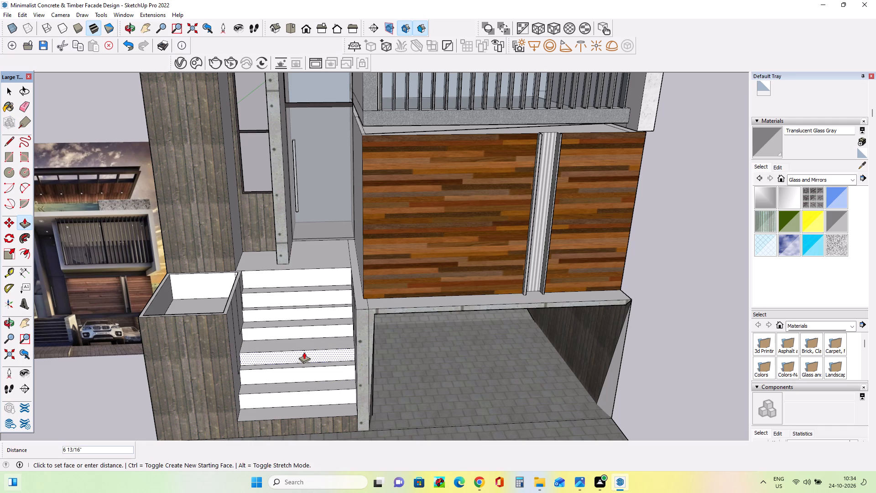
drag(304, 352, 304, 351)
drag(305, 332, 305, 336)
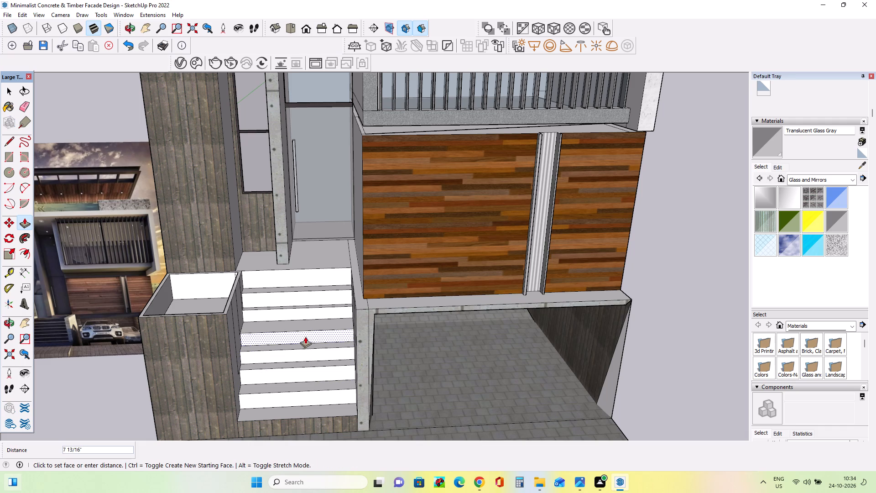
drag(305, 336, 306, 336)
click(307, 315)
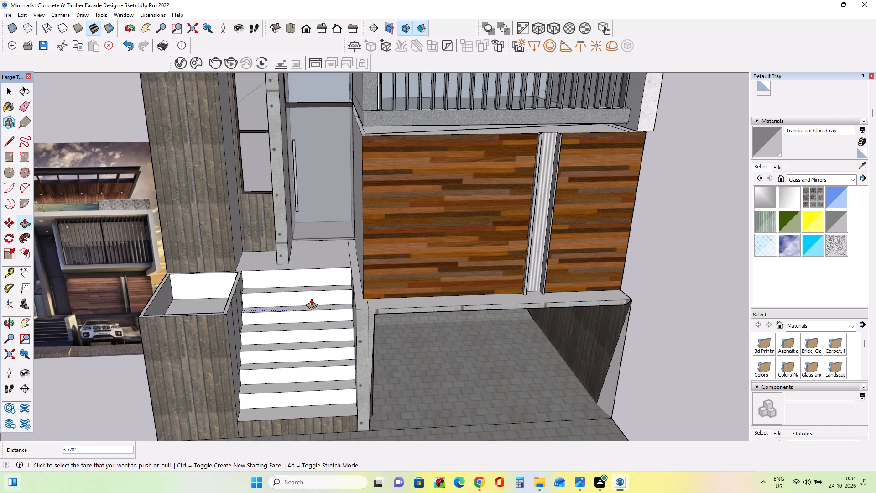
click(311, 298)
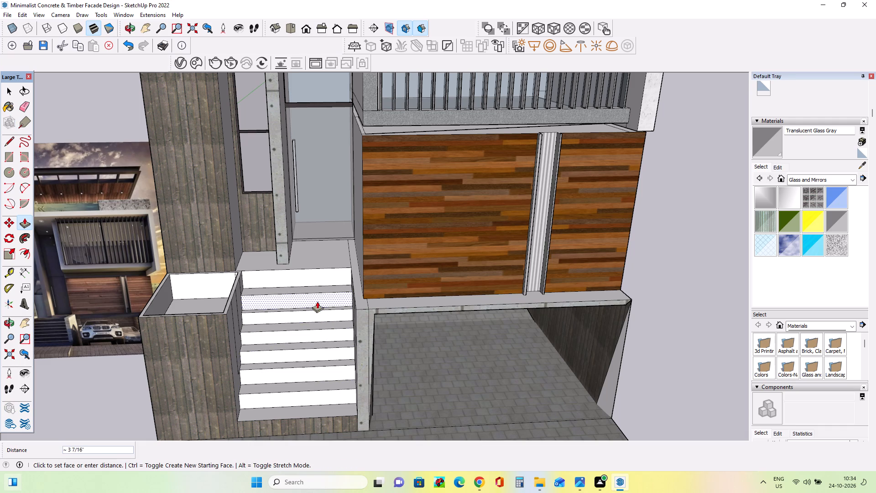
click(317, 301)
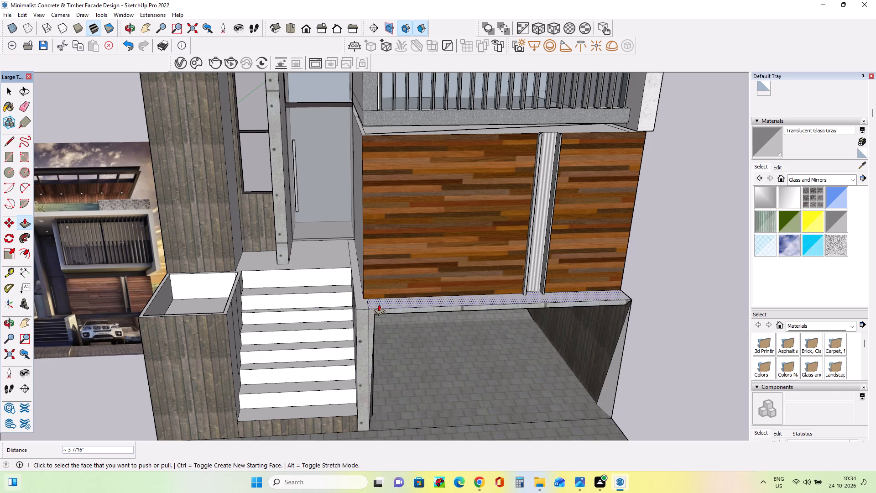
Examine the stairs, side wall and garage opening in the reference image and compare them with the modelled facade.
scroll(375, 367, down, 2)
middle_drag(378, 381, 377, 333)
scroll(377, 333, down, 1)
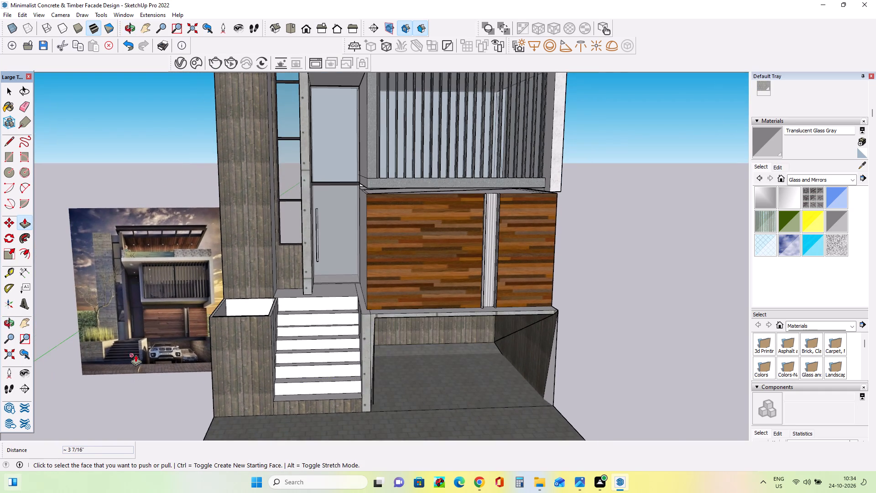
scroll(136, 346, up, 17)
scroll(131, 358, down, 1)
scroll(131, 358, up, 9)
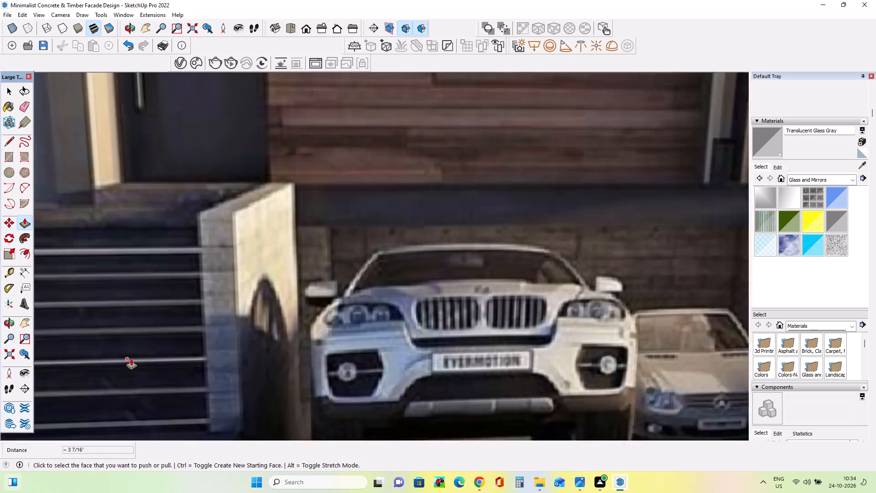
scroll(131, 358, up, 1)
scroll(131, 358, down, 4)
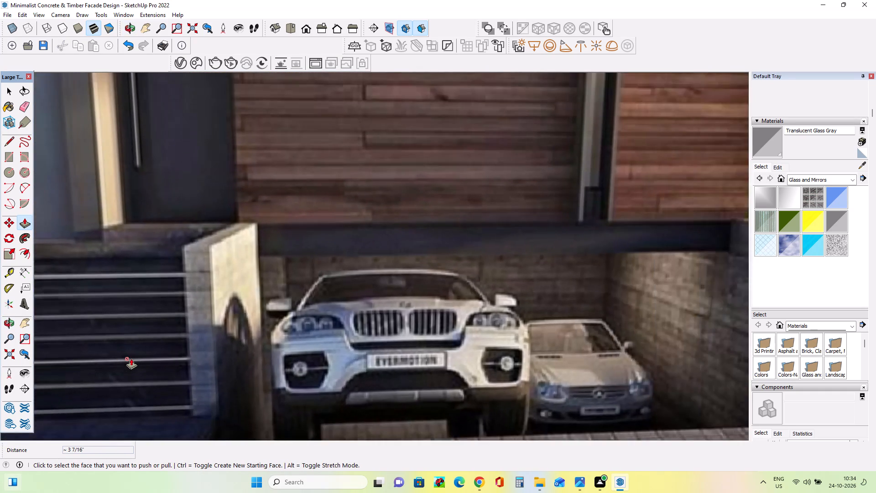
scroll(131, 358, down, 20)
scroll(132, 396, down, 2)
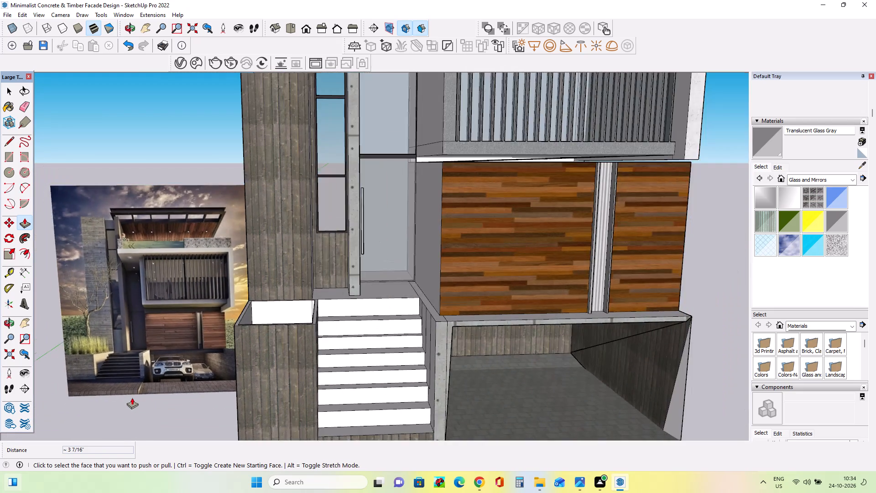
scroll(132, 398, down, 5)
middle_drag(381, 405, 382, 393)
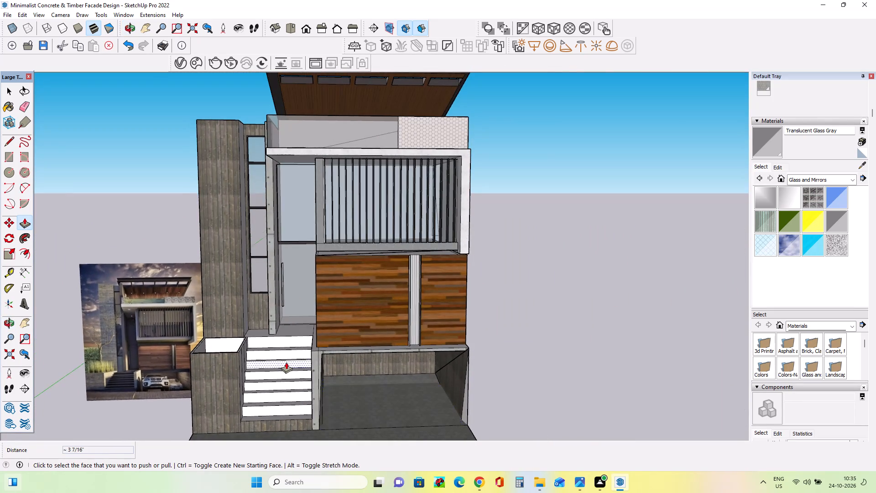
scroll(286, 362, down, 3)
middle_drag(329, 373, 345, 386)
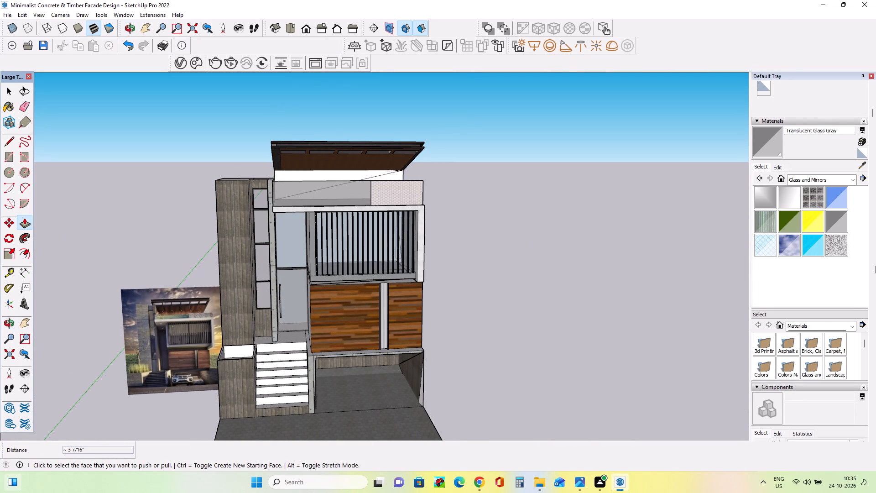
Paint the seven white risers of the entrance stairs with Asphalt New from the Asphalt and Concrete materials.
click(824, 182)
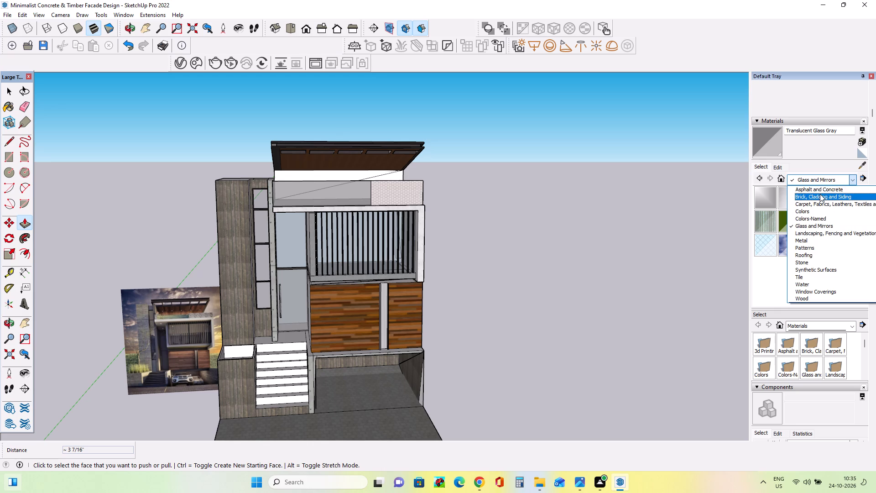
click(818, 184)
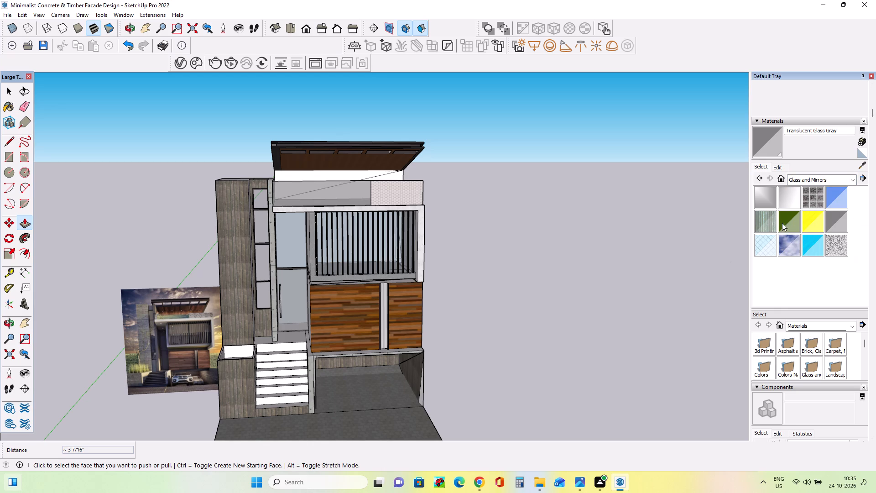
click(817, 180)
scroll(813, 216, up, 2)
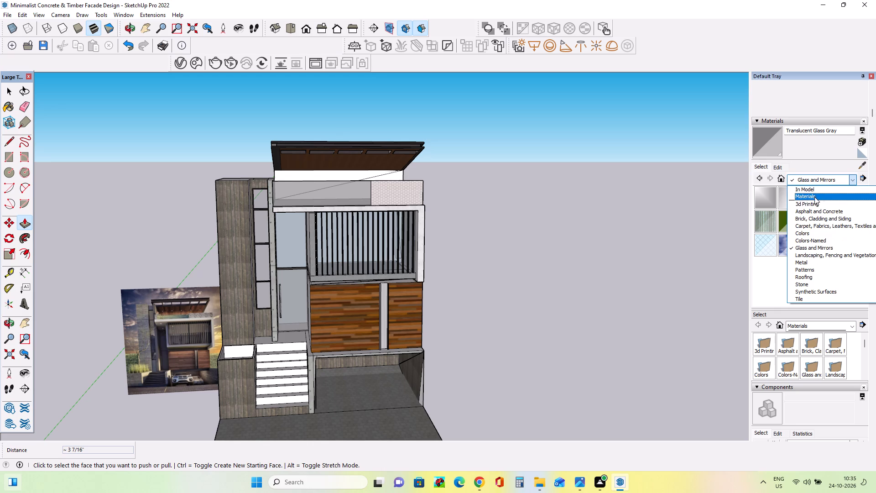
click(819, 210)
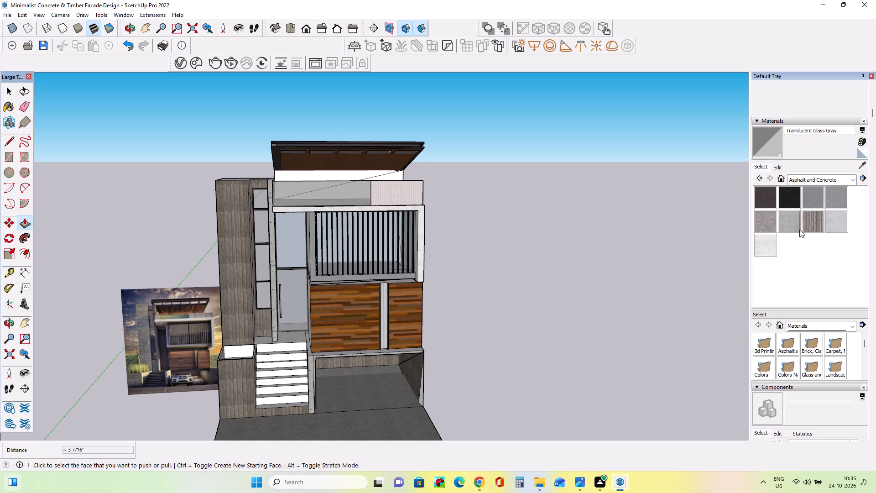
click(769, 203)
scroll(270, 404, up, 8)
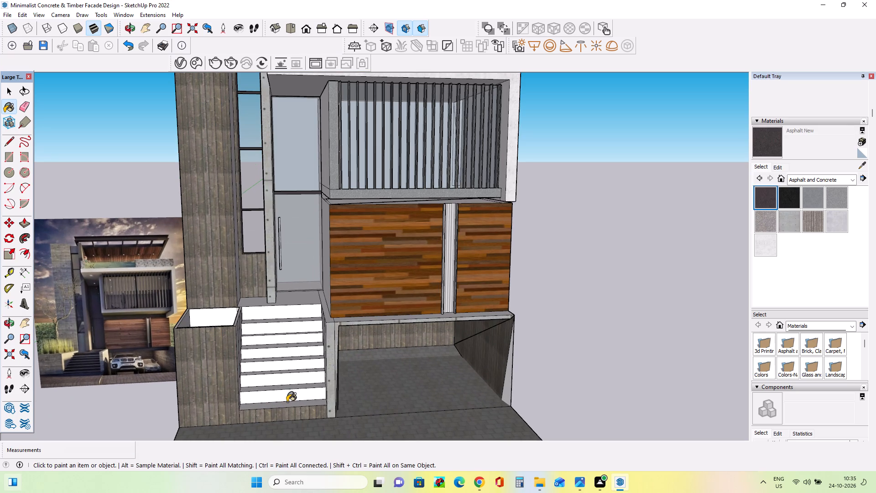
click(287, 402)
click(293, 400)
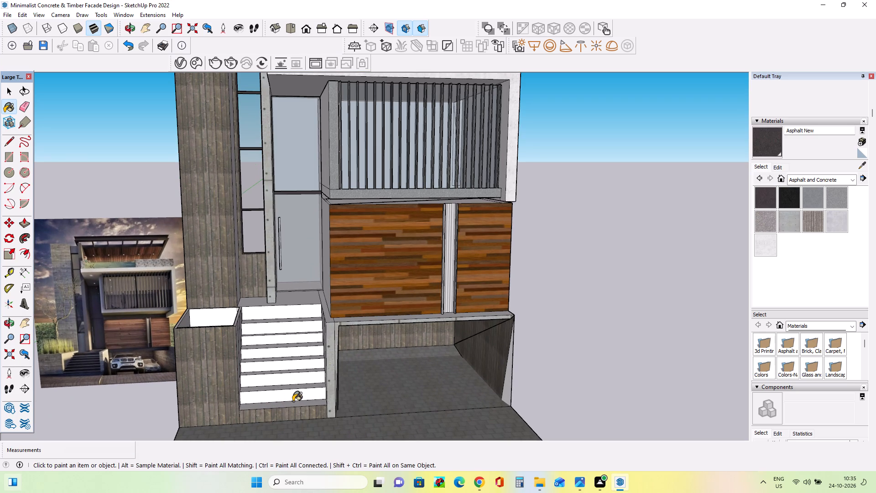
click(295, 396)
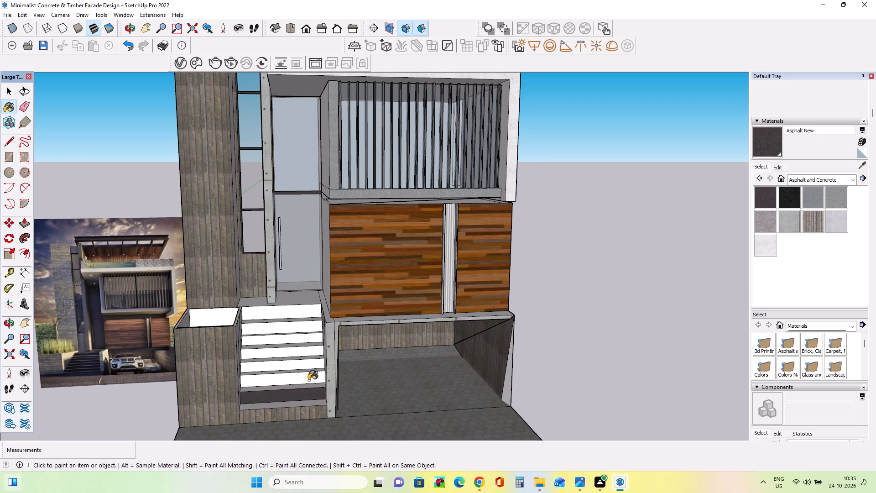
click(308, 380)
click(307, 362)
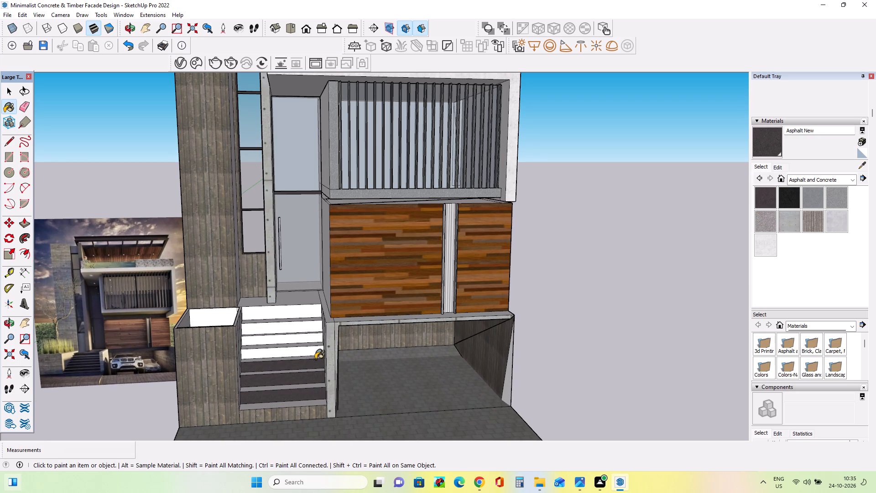
right_click(310, 355)
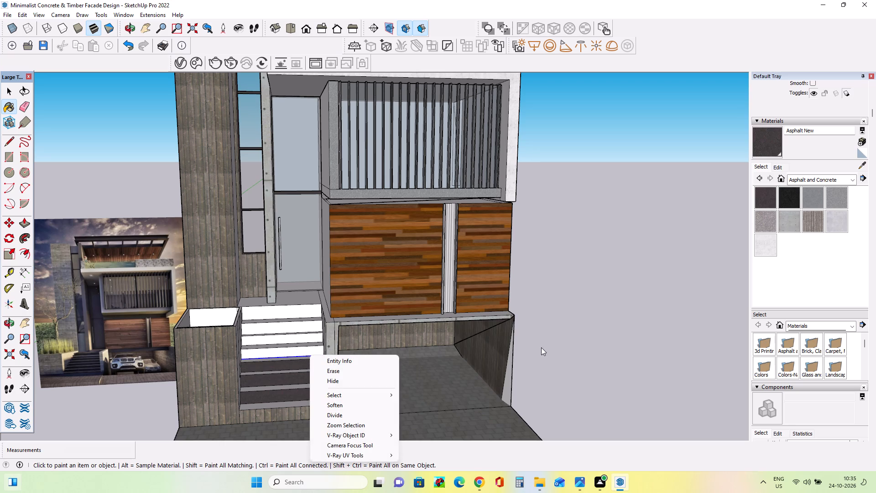
click(544, 347)
click(285, 353)
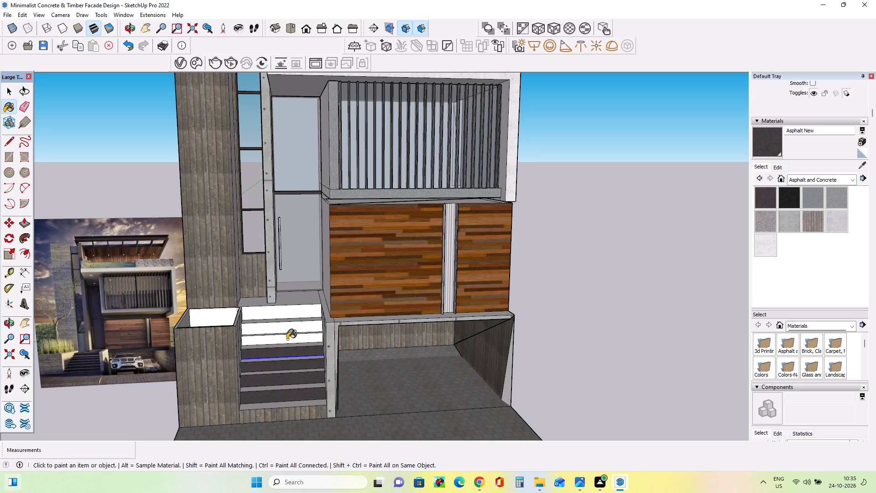
click(288, 338)
click(292, 326)
click(297, 308)
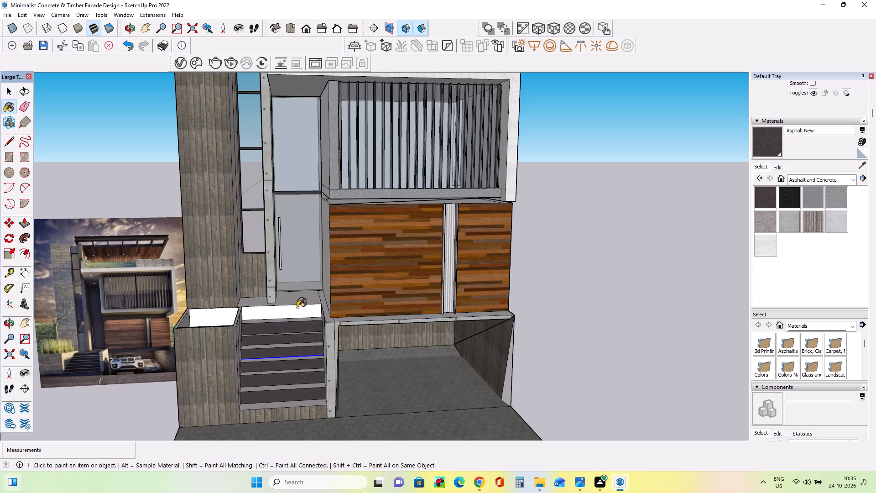
middle_drag(317, 315, 294, 284)
scroll(248, 370, down, 2)
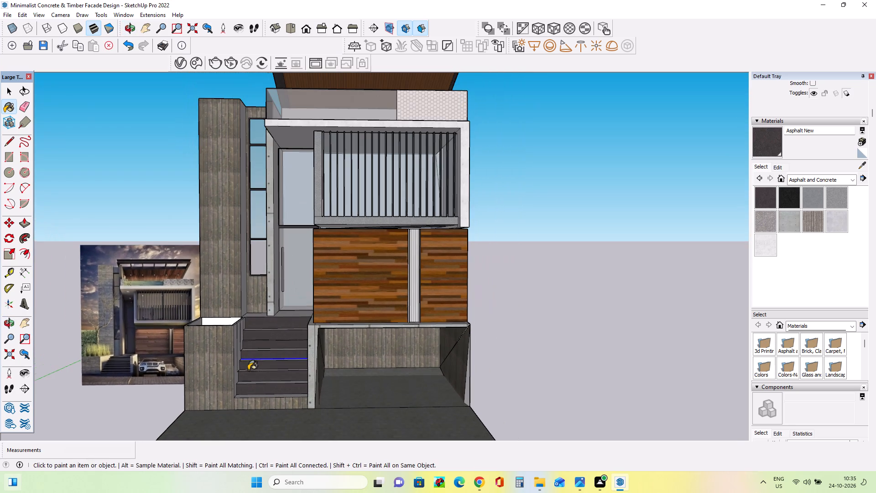
click(5, 86)
double_click(114, 128)
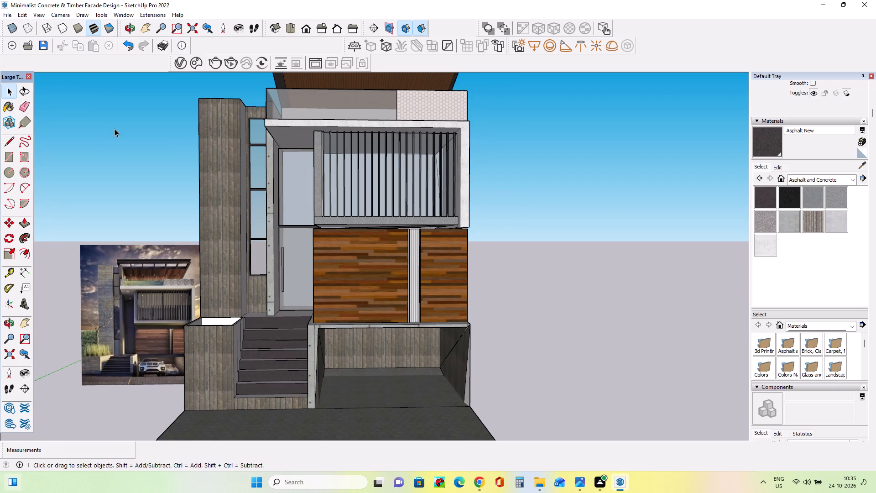
Erase the leftover vertical lines on the wall along the garage side of the stairs.
middle_drag(167, 270, 162, 256)
scroll(162, 256, down, 3)
middle_drag(355, 312, 370, 331)
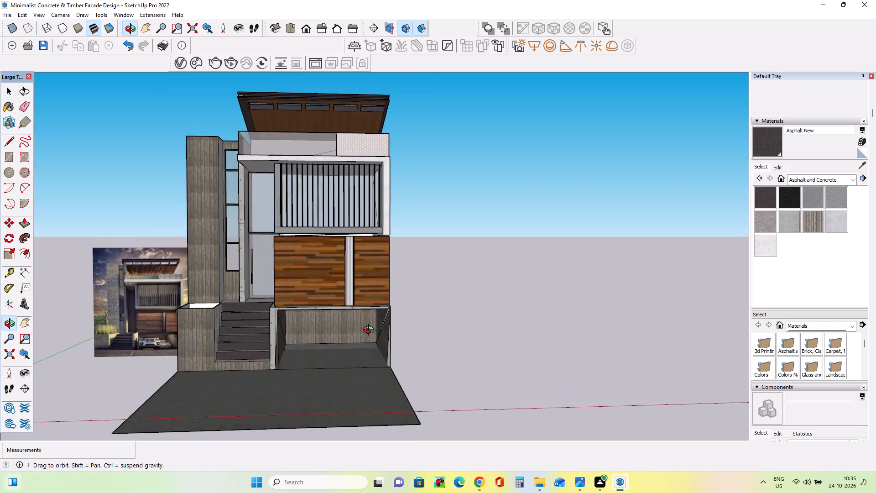
middle_drag(370, 331, 373, 341)
scroll(251, 303, up, 3)
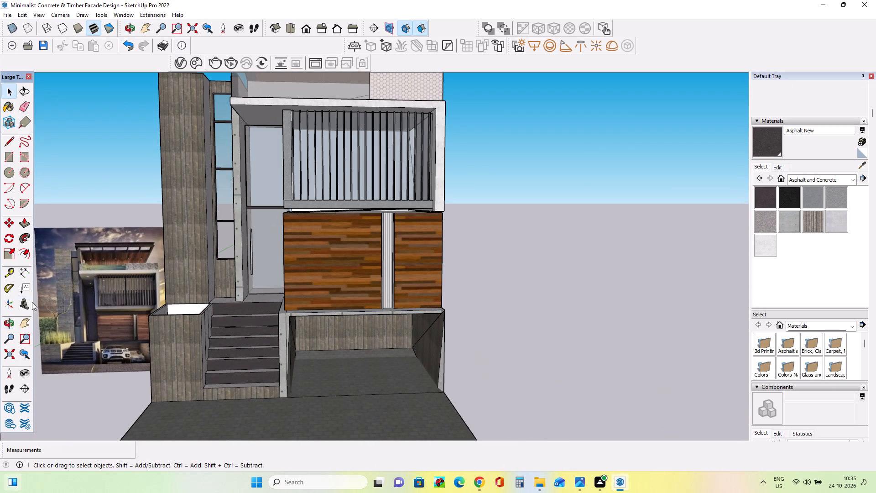
middle_drag(89, 347, 139, 336)
middle_drag(209, 335, 272, 348)
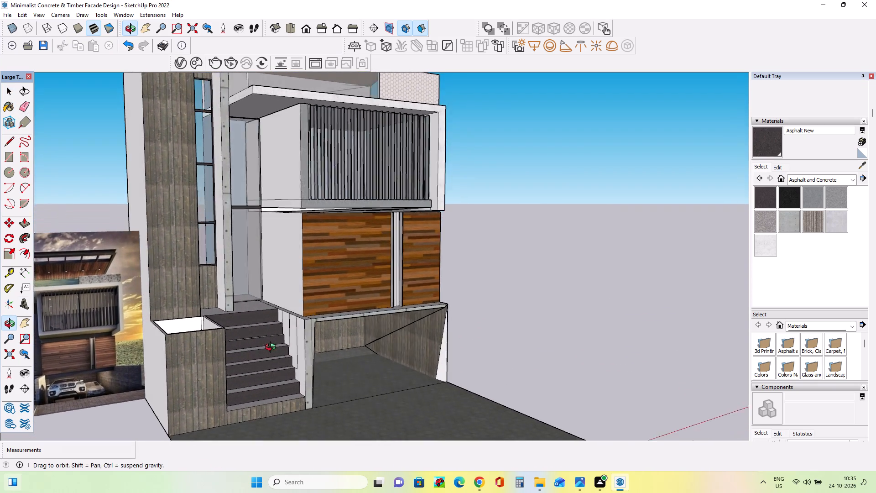
middle_drag(272, 348, 301, 374)
click(23, 104)
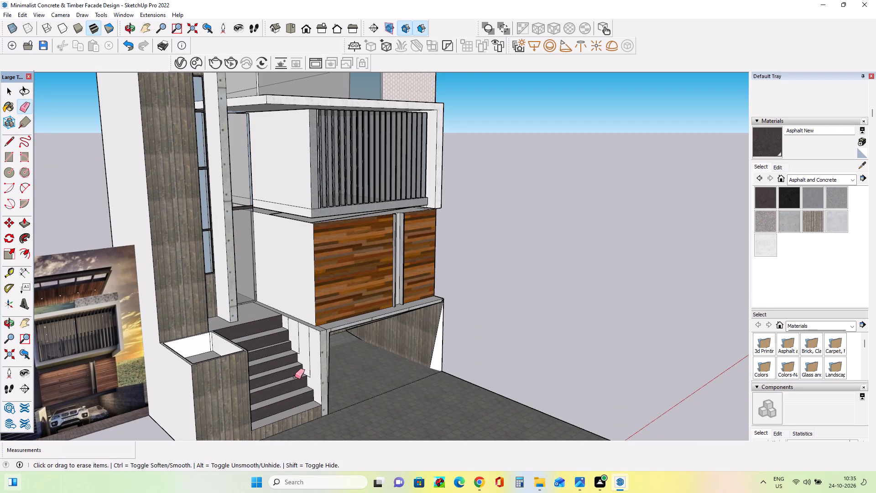
drag(287, 320, 317, 347)
Erase the leftover vertical lines and a stray edge stub on the planter wall beside the stairs, undoing any accidental erasure.
middle_drag(299, 383, 38, 396)
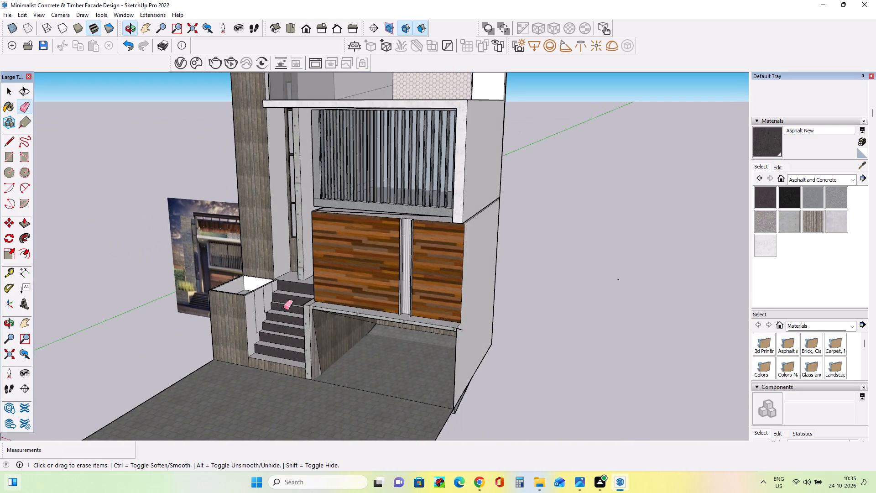
drag(276, 286, 252, 309)
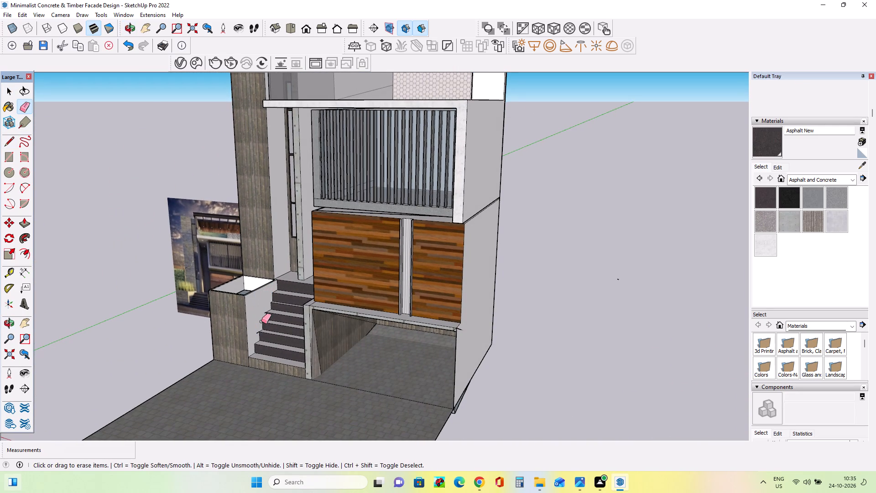
click(258, 330)
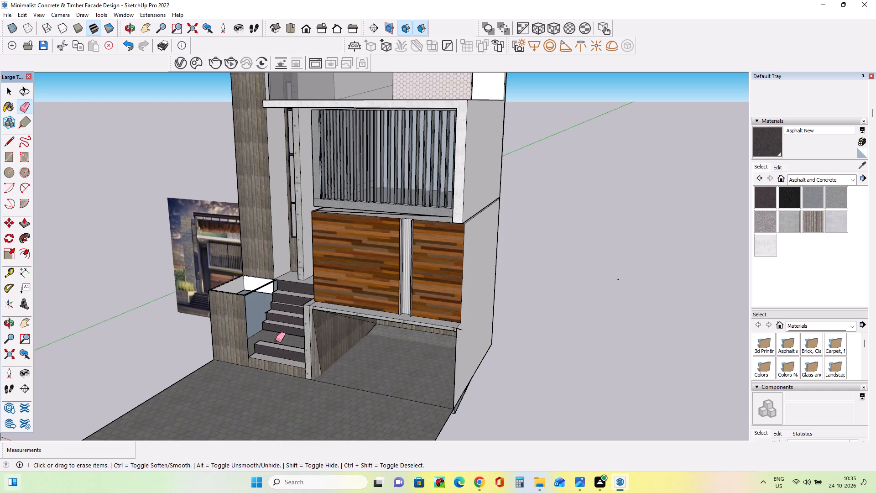
click(276, 340)
key(ctrl+z)
scroll(260, 342, up, 11)
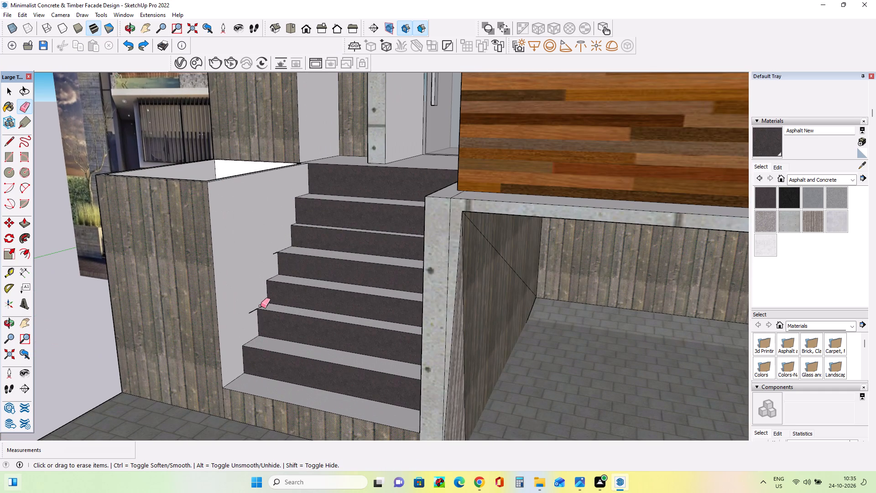
click(251, 311)
Examine the whole facade and painted stairs and compare them with the reference image.
scroll(258, 335, down, 8)
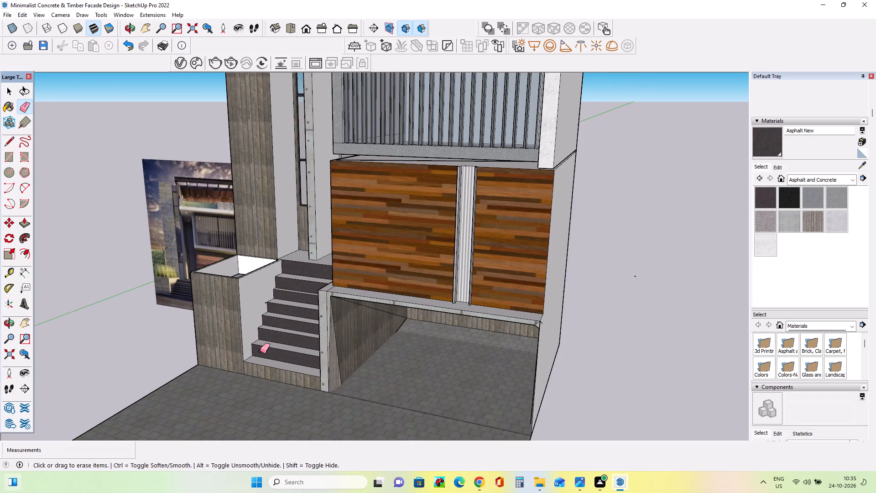
scroll(260, 351, down, 8)
middle_drag(299, 361, 421, 329)
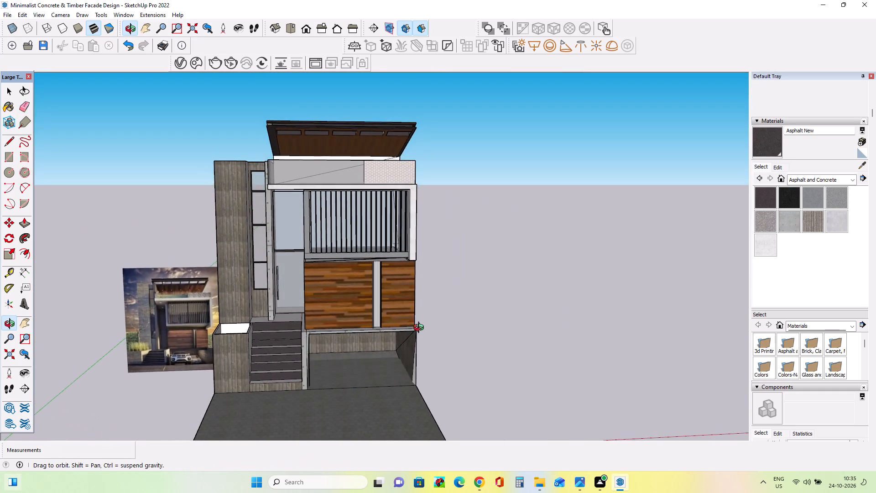
middle_drag(421, 329, 421, 329)
scroll(435, 352, down, 3)
scroll(384, 392, up, 7)
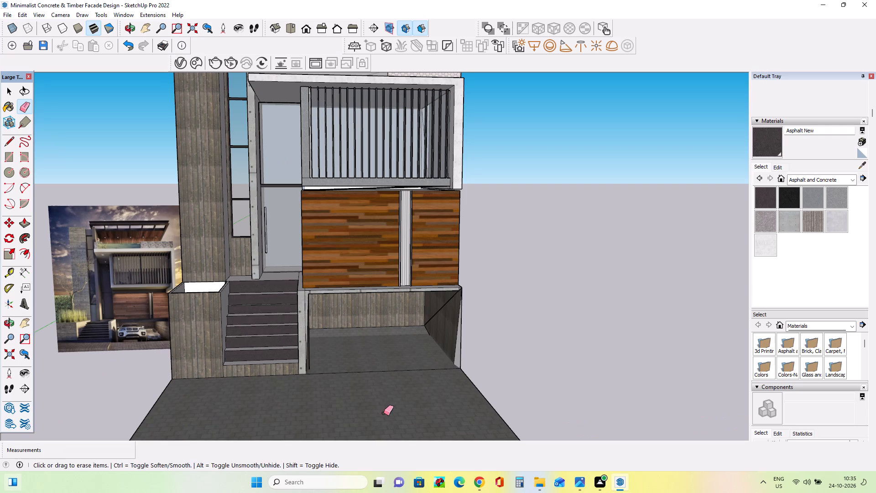
middle_drag(384, 412, 374, 380)
scroll(374, 382, down, 2)
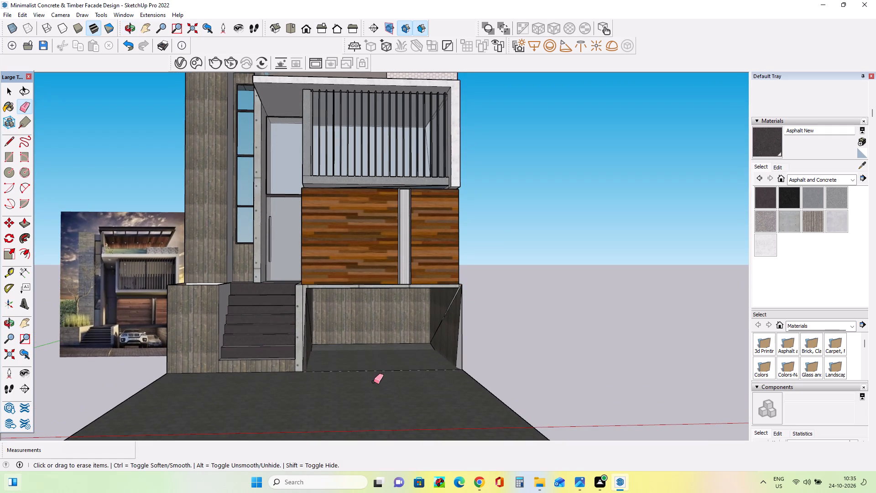
scroll(374, 382, down, 3)
scroll(301, 321, up, 3)
scroll(294, 350, down, 2)
scroll(166, 291, up, 6)
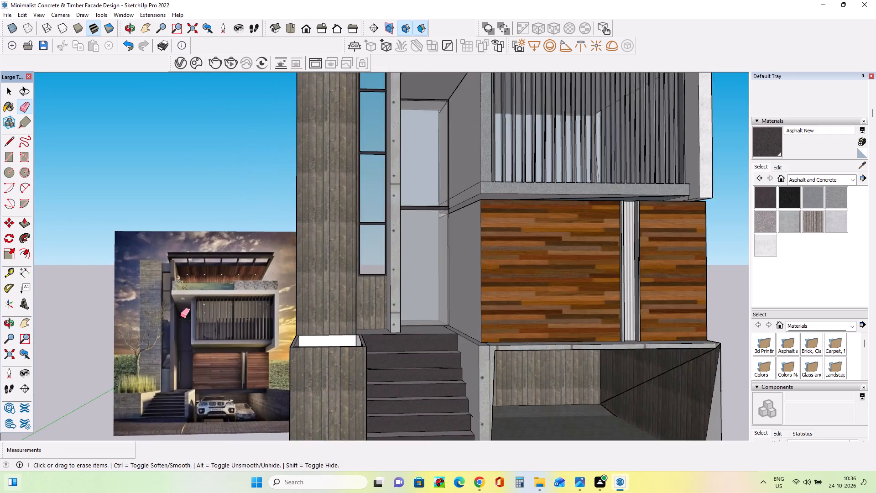
scroll(180, 316, up, 4)
scroll(104, 337, down, 2)
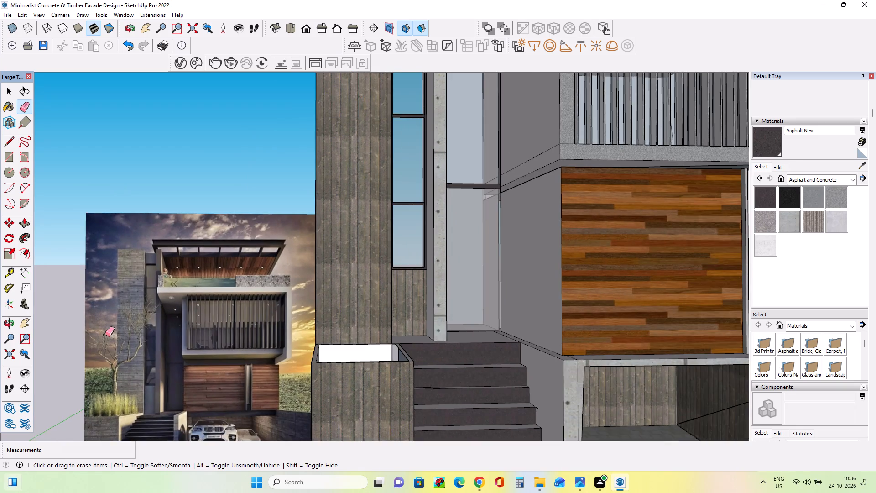
scroll(105, 335, down, 9)
middle_drag(349, 326, 349, 331)
scroll(292, 377, up, 1)
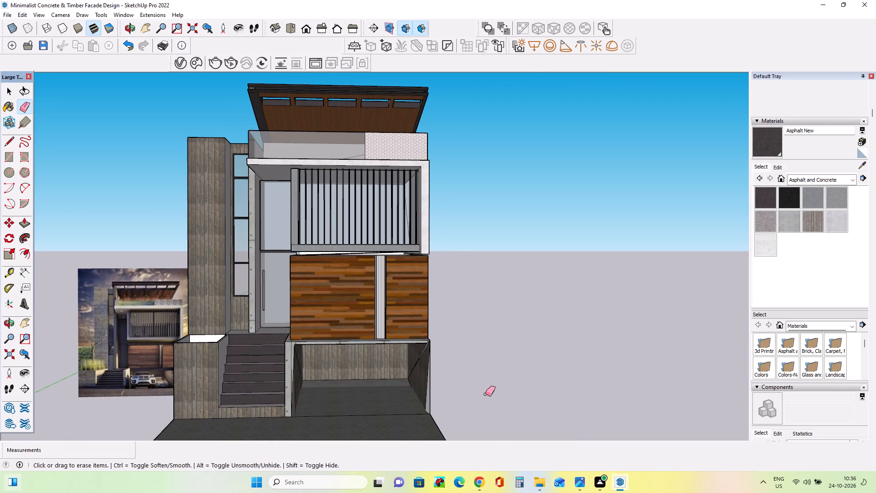
middle_drag(486, 393, 478, 393)
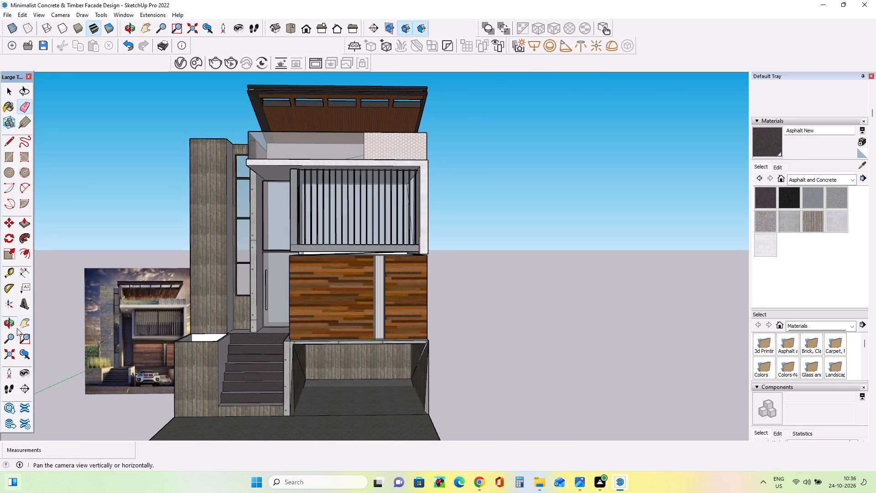
click(16, 325)
click(34, 329)
click(25, 324)
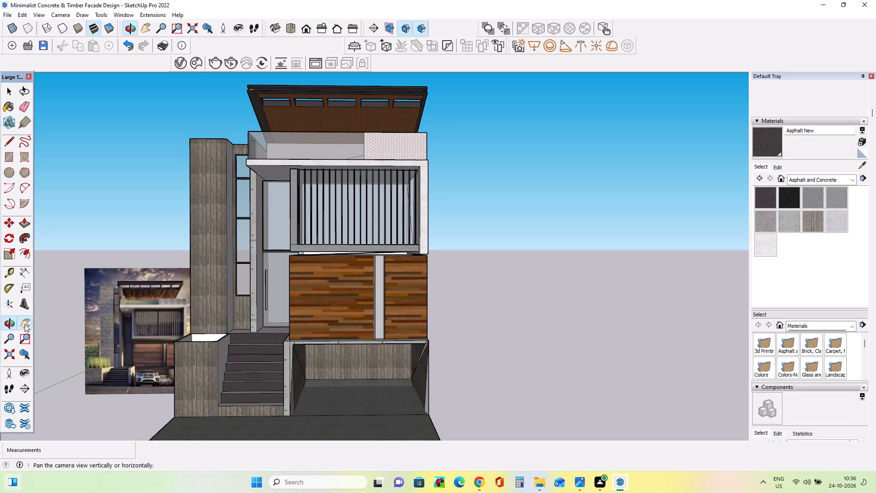
drag(183, 308, 264, 308)
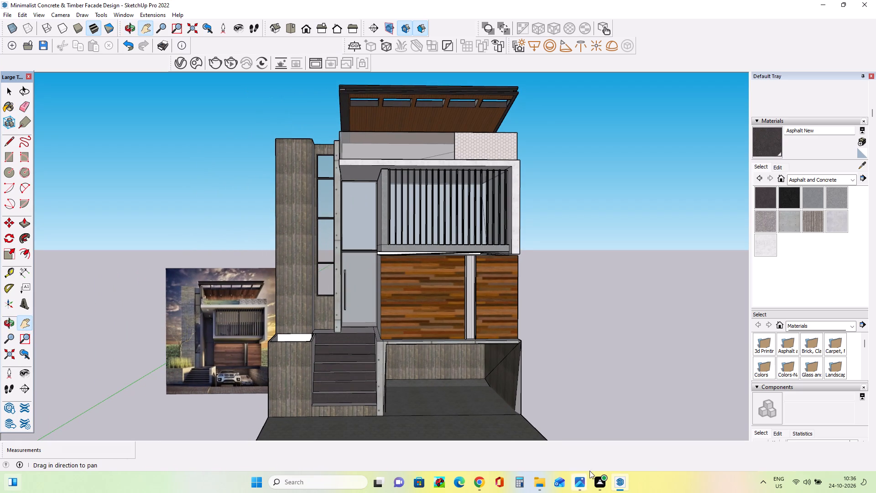
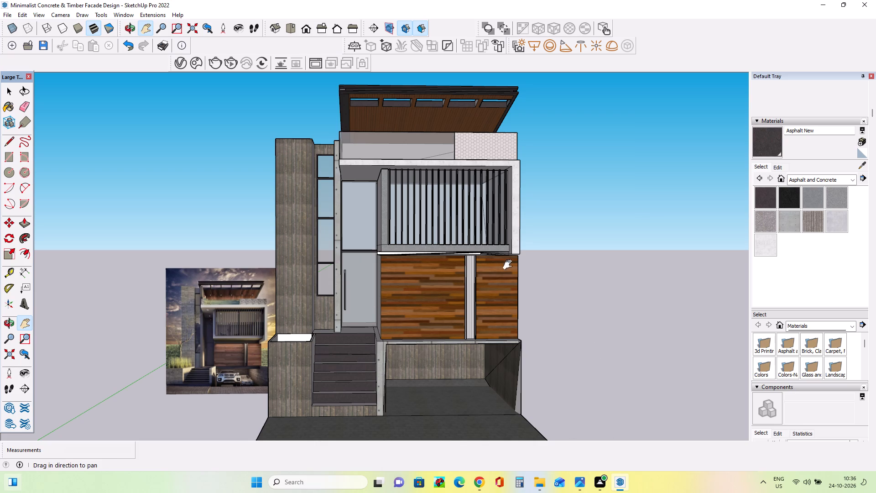
Switch to Chrome and open the 3D Warehouse website in a new tab through a Google search for "3d warehouse".
click(483, 483)
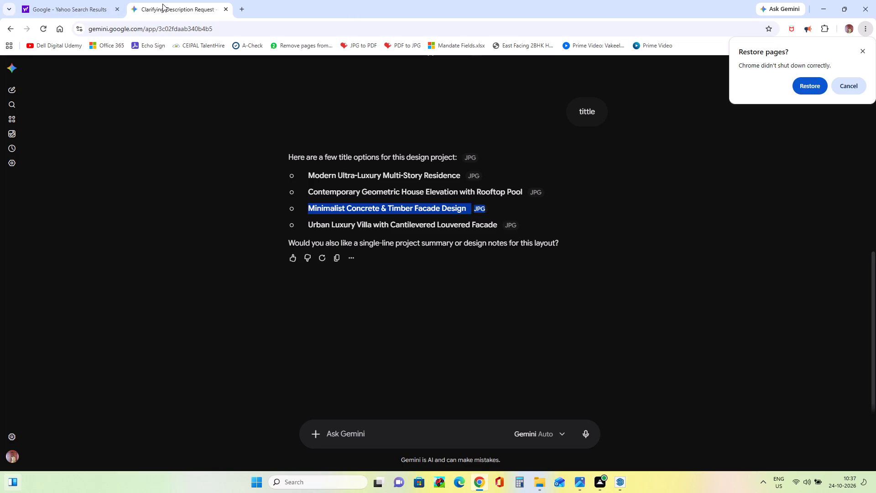
click(245, 8)
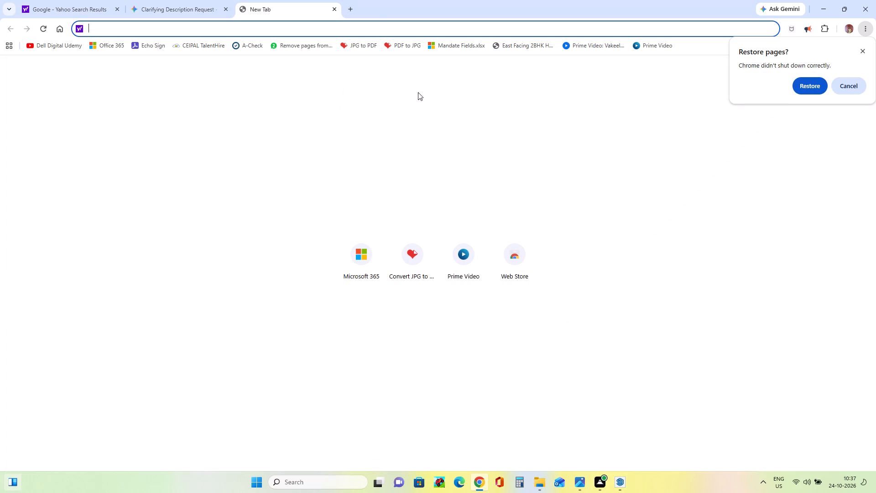
click(184, 26)
key(g)
text(OO)
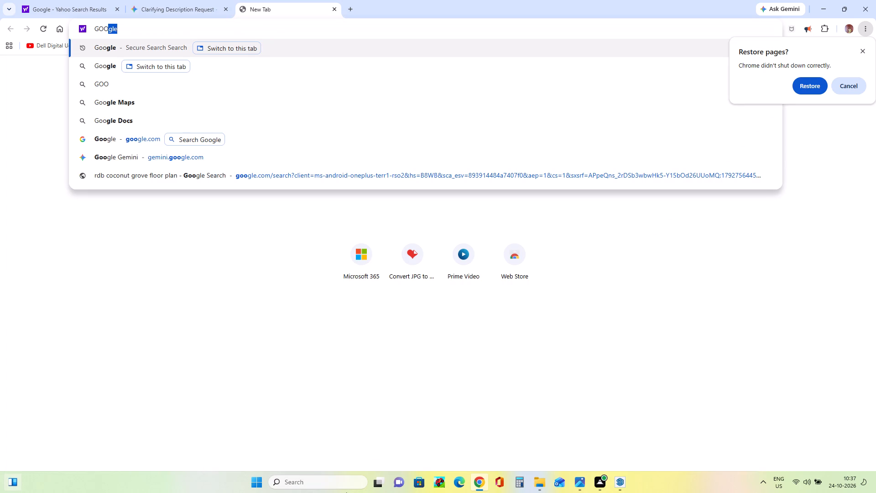
click(108, 70)
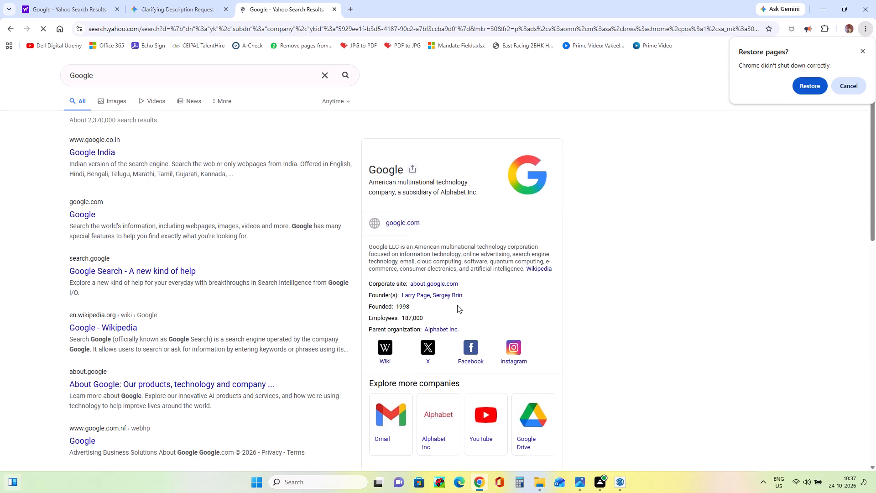
click(81, 217)
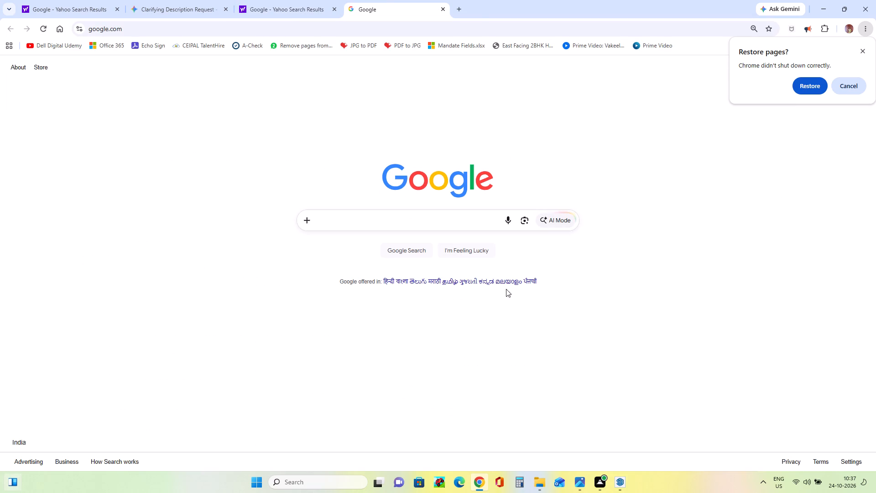
click(344, 224)
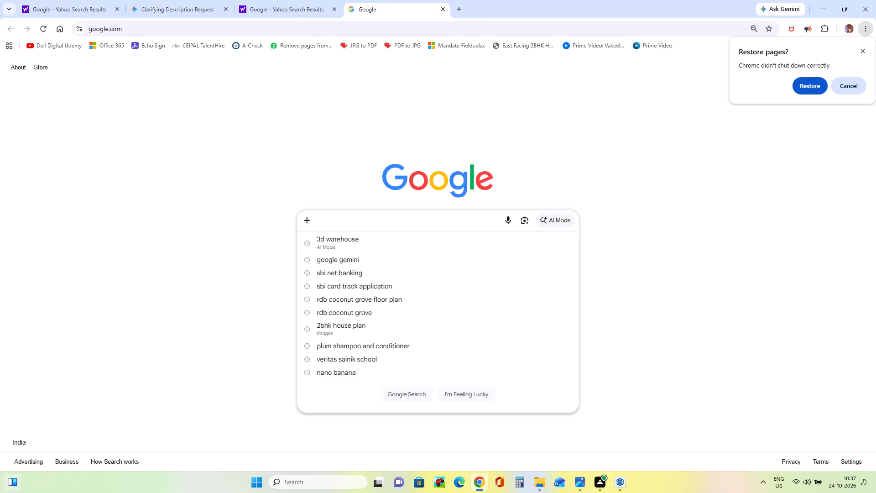
key(g)
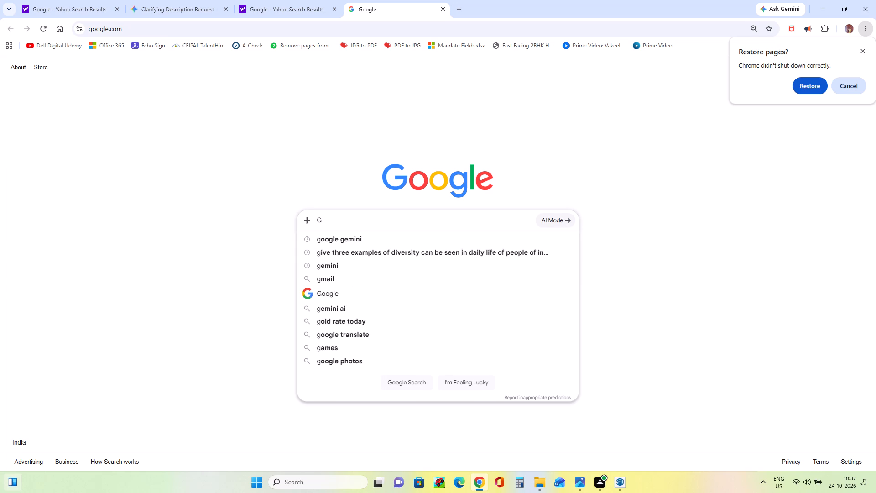
key(BackSpace)
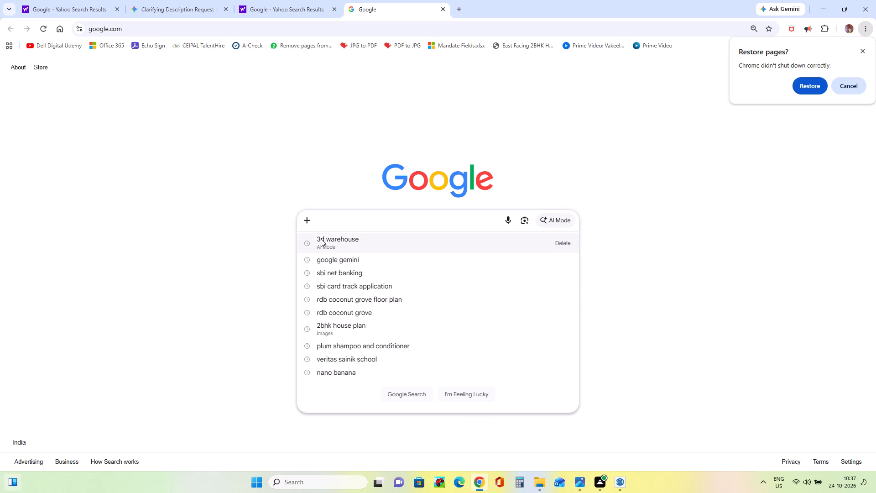
click(331, 240)
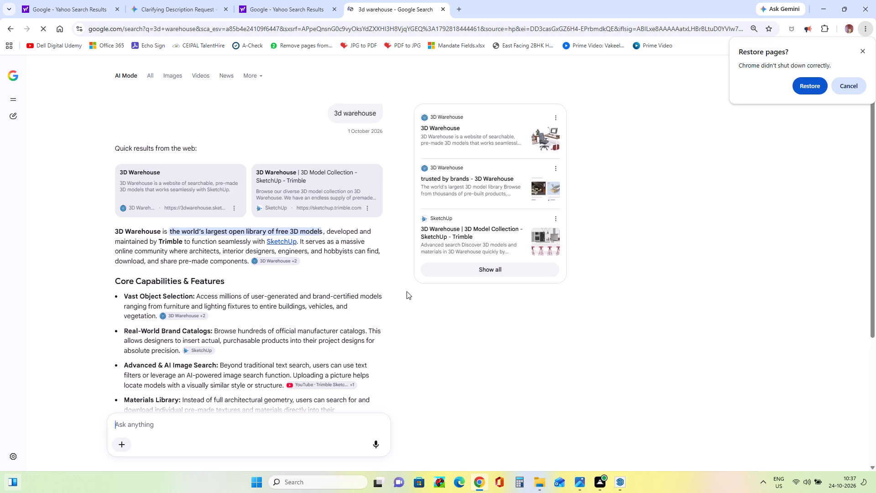
click(151, 172)
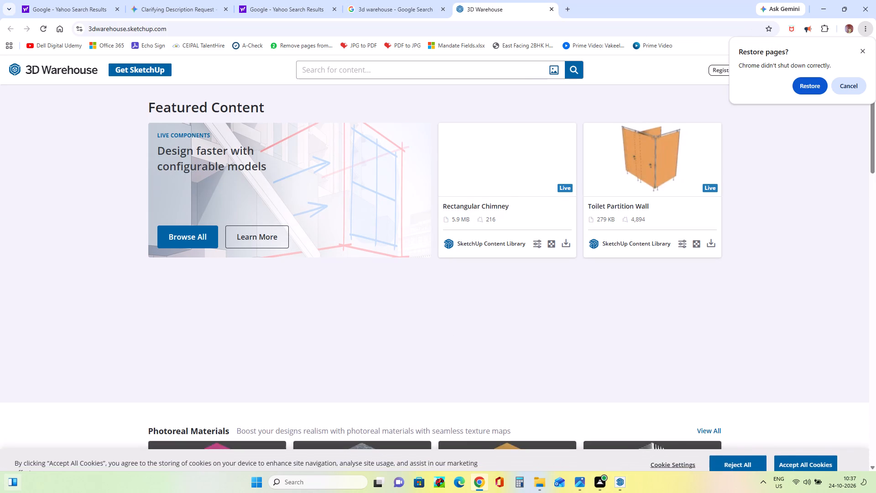
Search 3D Warehouse for PLANTS.
scroll(551, 349, down, 6)
scroll(526, 257, up, 3)
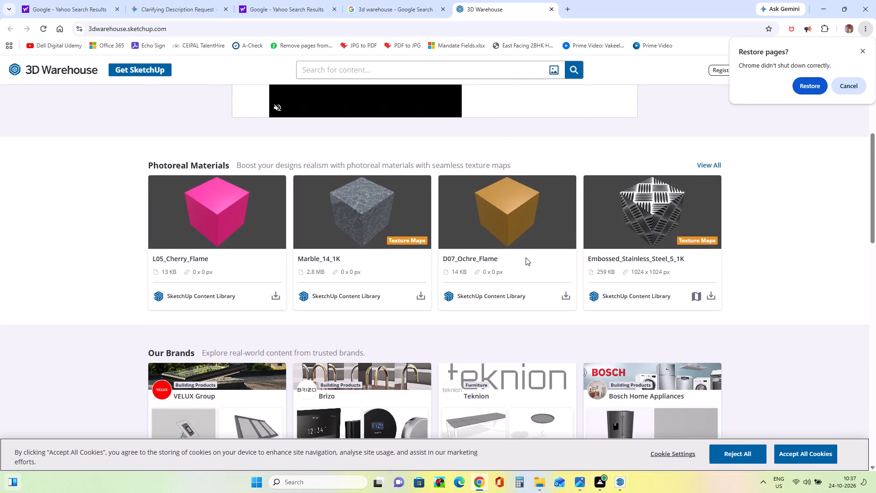
click(406, 63)
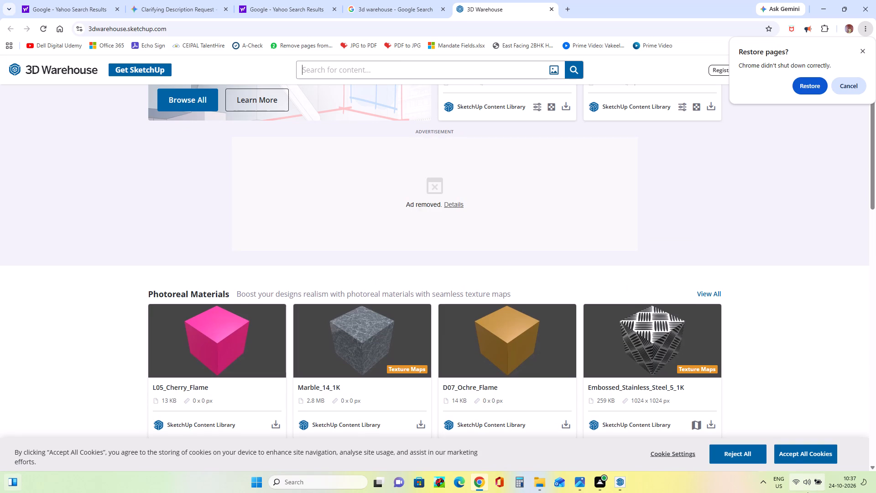
text(PLANTS)
key(Return)
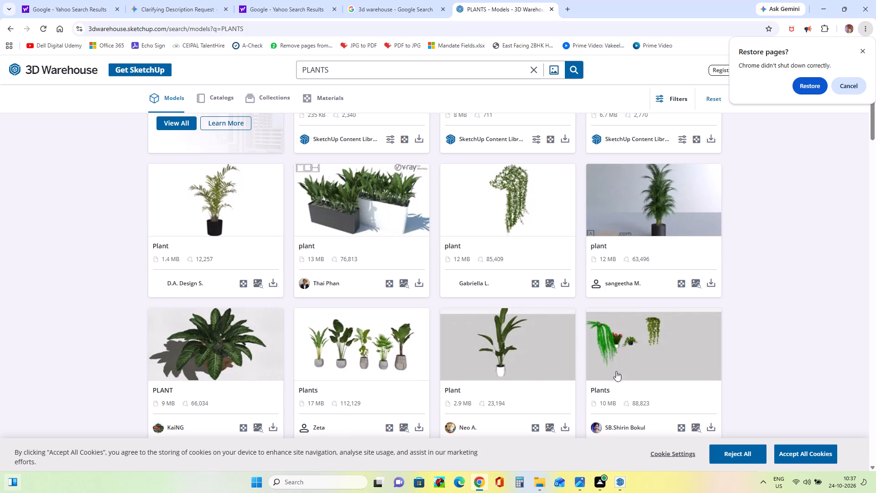
Look through the plant model results for a small plant that suits the planter beside the entrance stairs.
scroll(418, 334, down, 5)
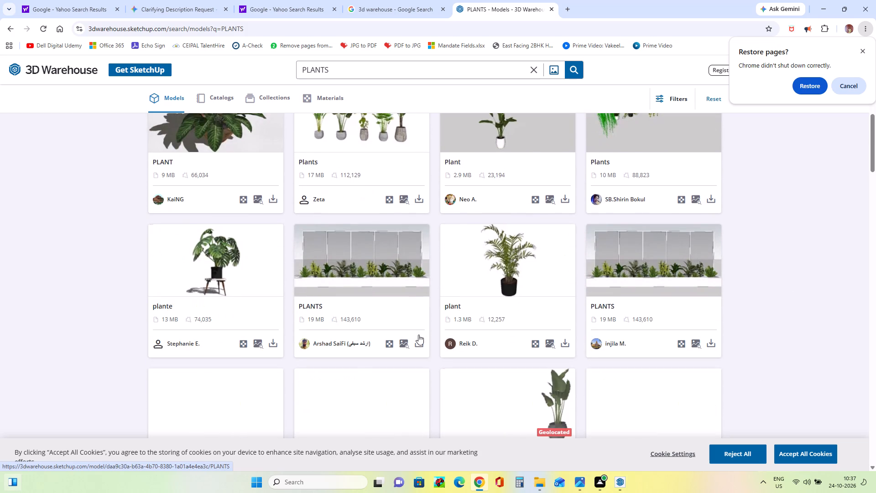
scroll(418, 335, down, 2)
scroll(468, 352, down, 2)
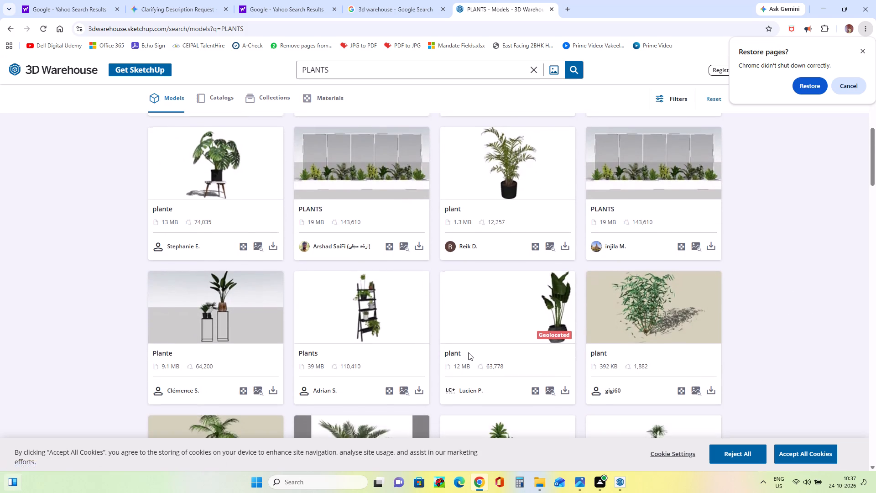
scroll(468, 352, down, 1)
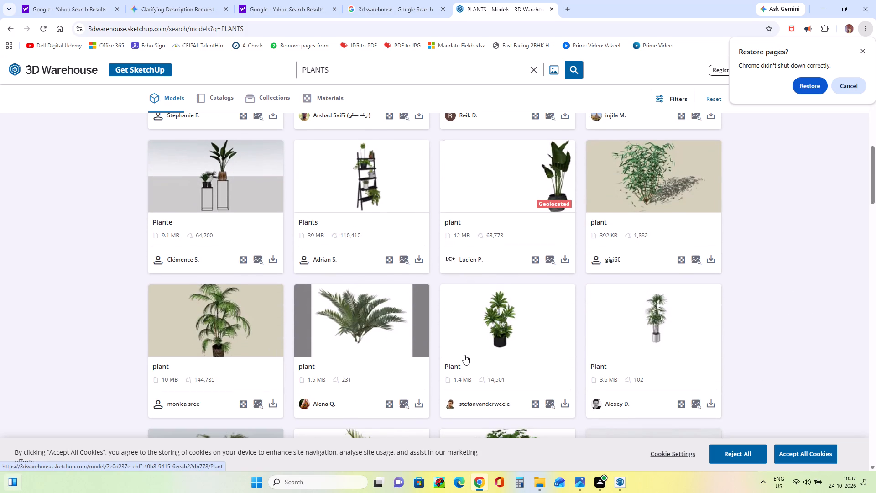
scroll(463, 356, down, 5)
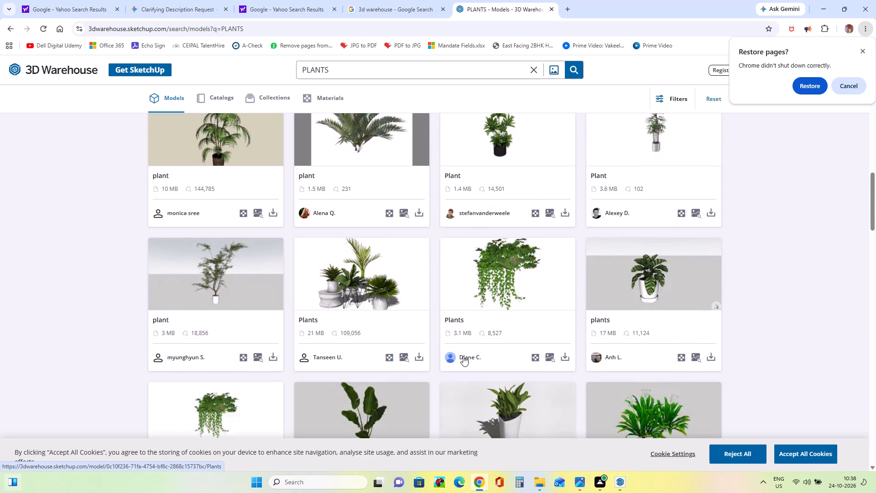
scroll(463, 356, down, 4)
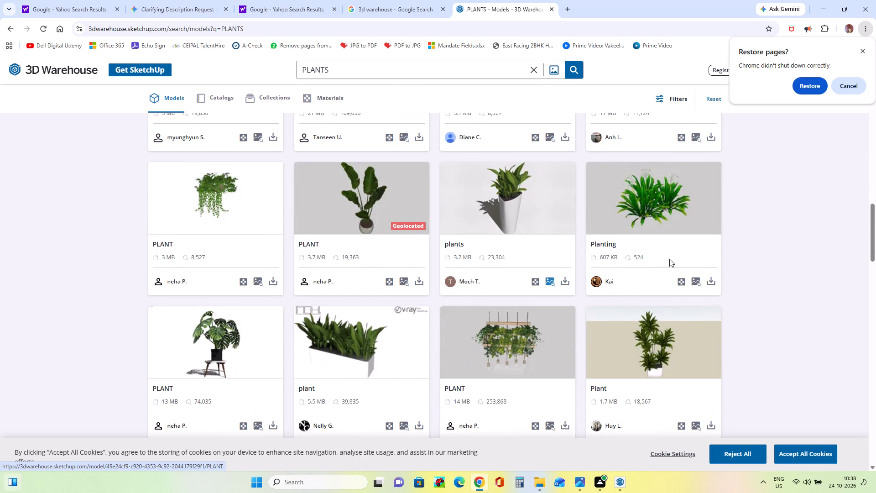
scroll(571, 310, down, 6)
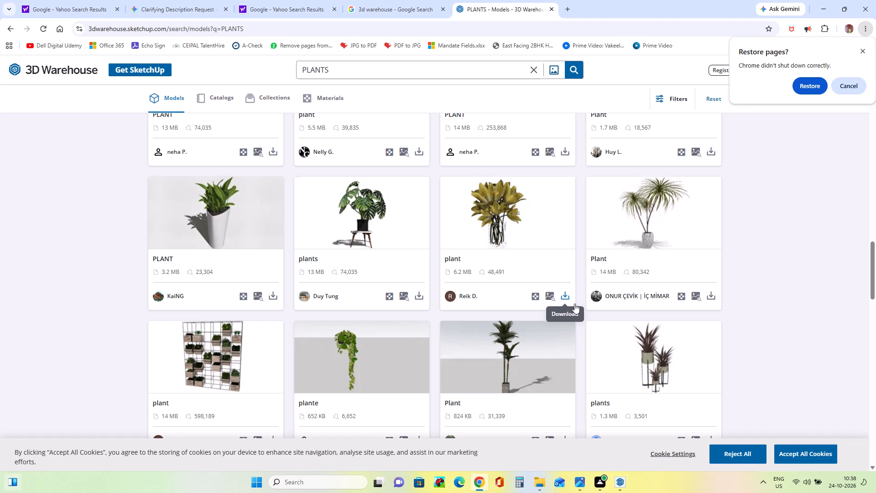
scroll(574, 304, down, 4)
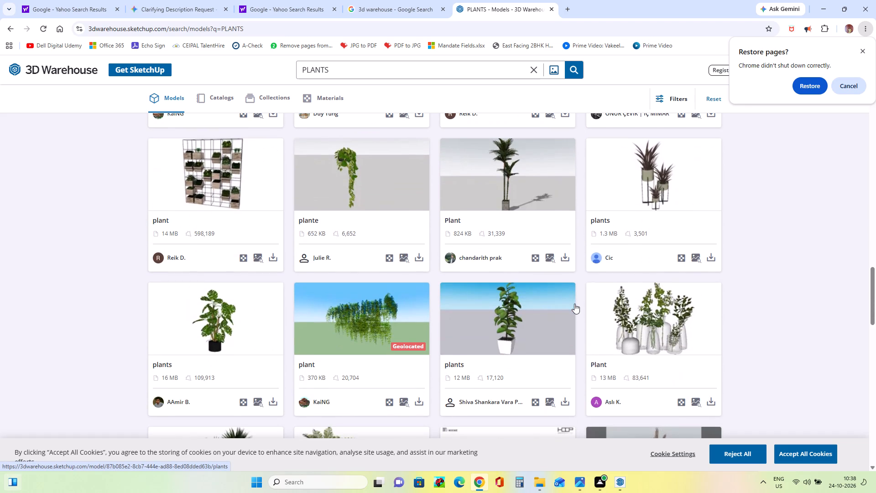
scroll(574, 304, down, 4)
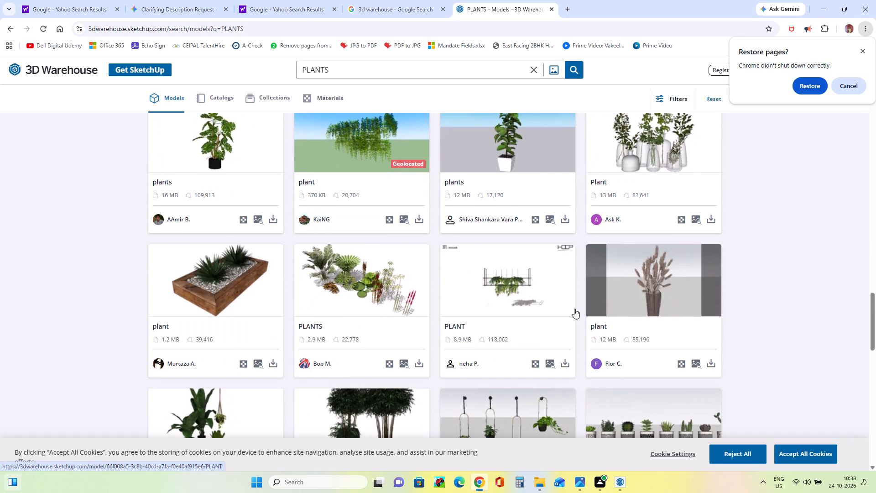
scroll(574, 309, down, 7)
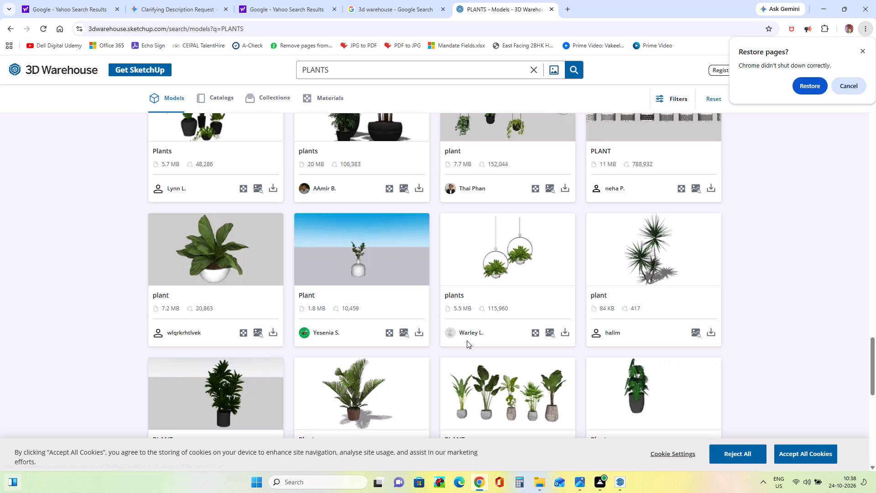
Download the 84 KB spiky-leaved plant model from the search results.
click(712, 335)
click(720, 351)
Return to SketchUp, import the plant+06 model from the Downloads folder and place it in the planter box beside the entrance stairs.
click(823, 11)
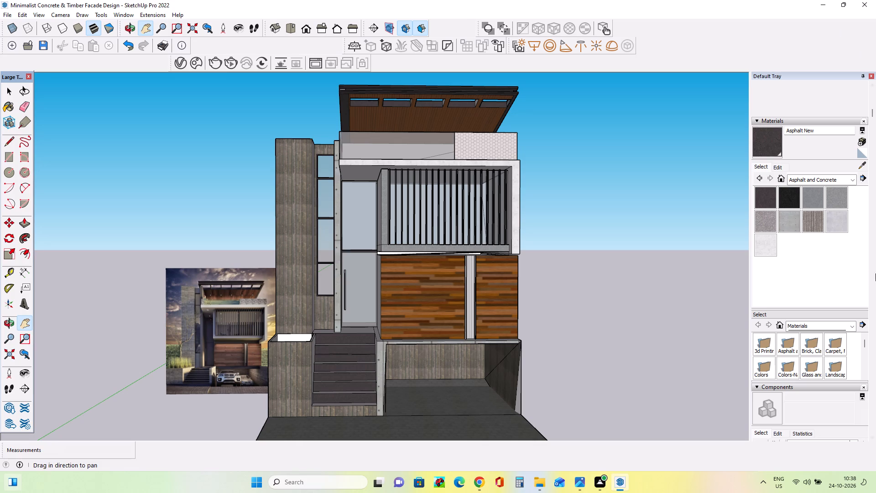
click(5, 11)
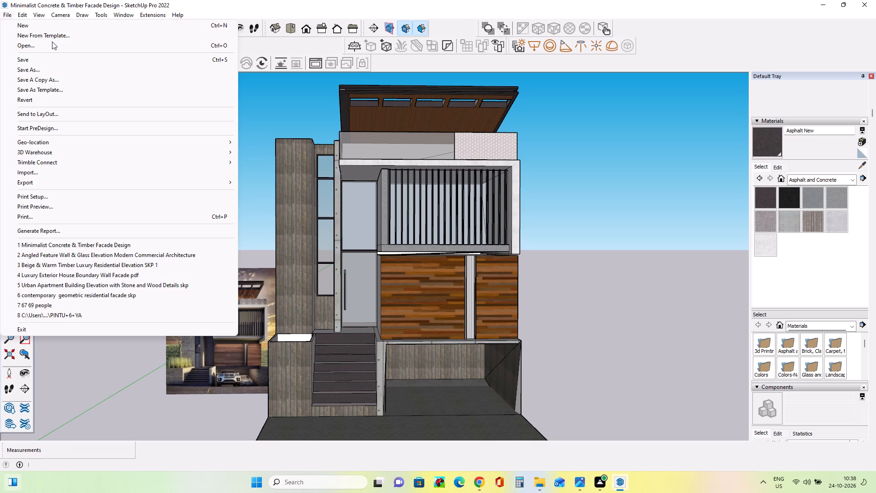
click(44, 171)
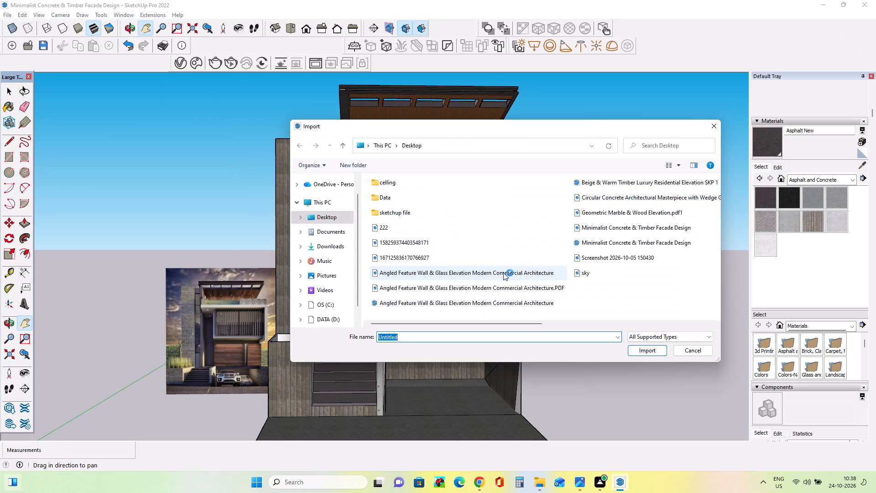
scroll(322, 309, down, 2)
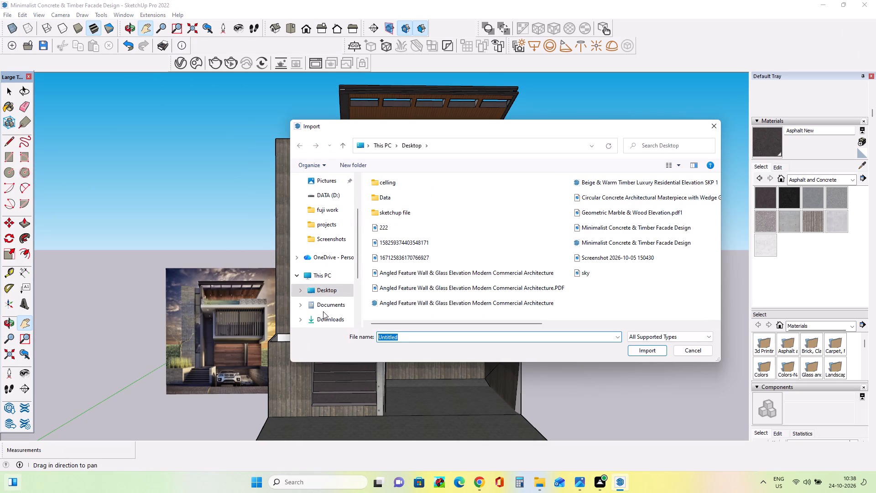
click(337, 318)
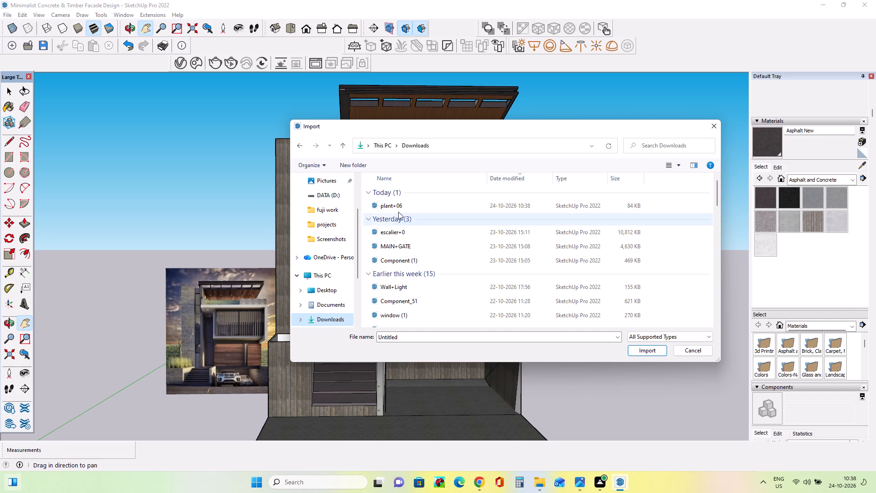
click(398, 208)
click(654, 347)
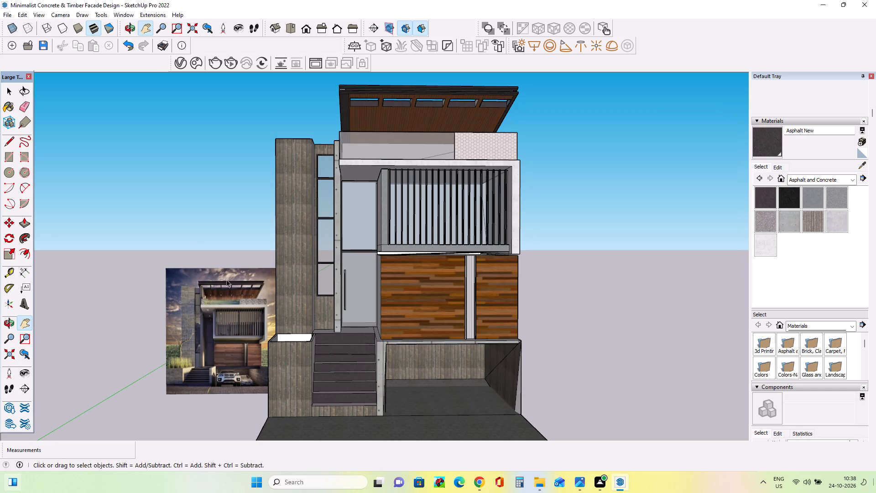
click(511, 269)
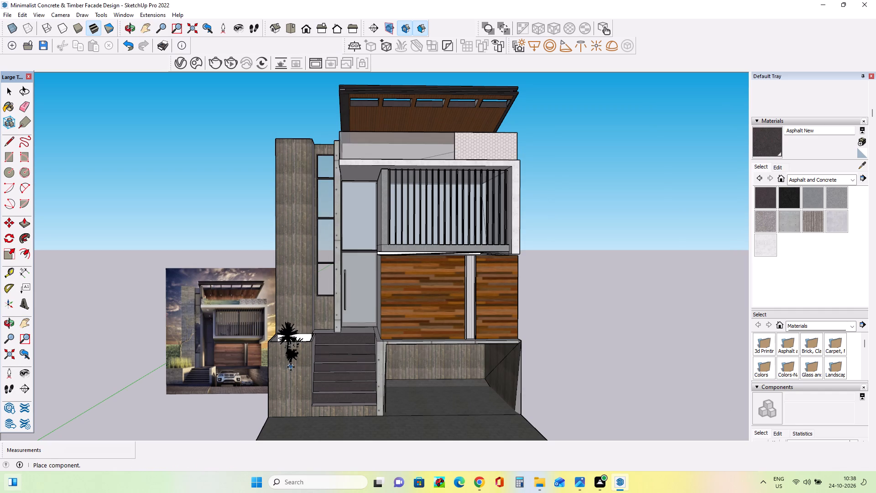
middle_drag(296, 356, 329, 459)
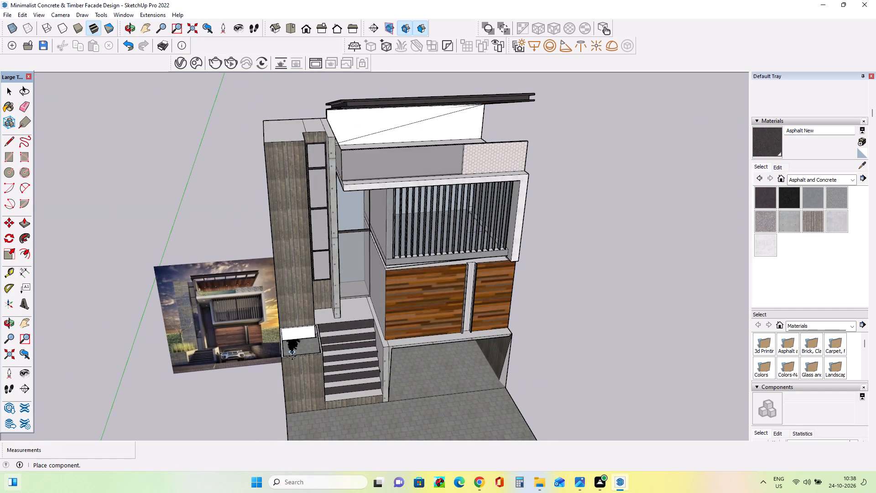
click(295, 357)
Move the imported spiky plant across so that it stands over the planter box beside the entrance stairs.
middle_drag(300, 357, 298, 283)
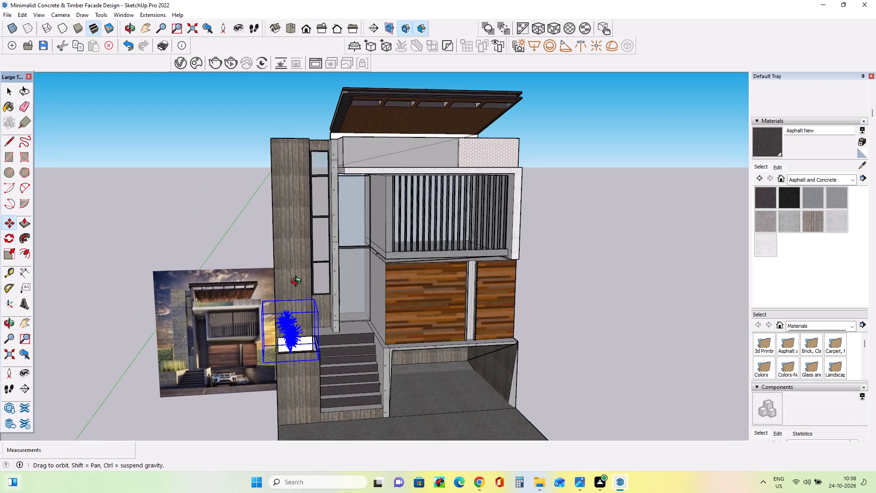
middle_drag(309, 347, 495, 441)
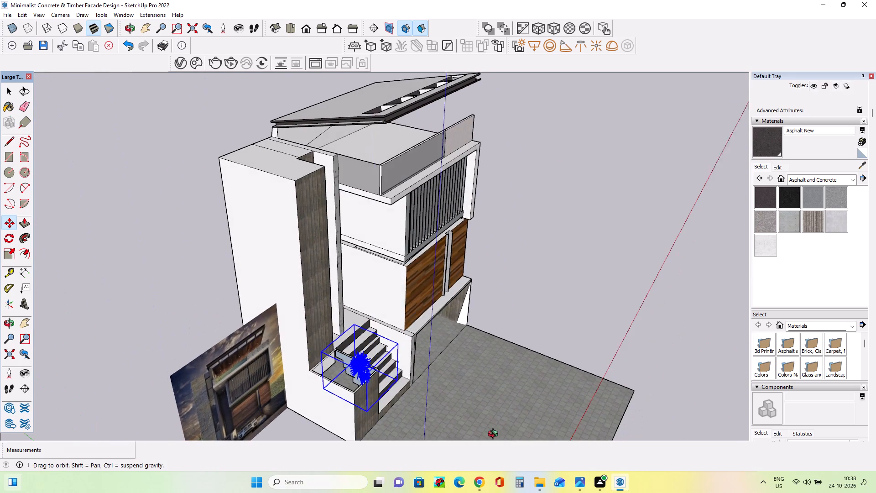
click(4, 222)
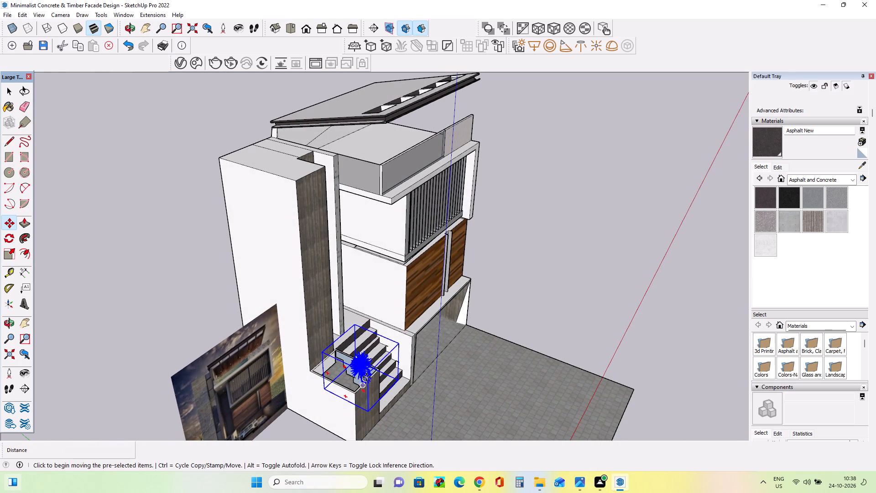
drag(368, 376, 356, 378)
scroll(355, 391, up, 11)
middle_drag(348, 401, 438, 394)
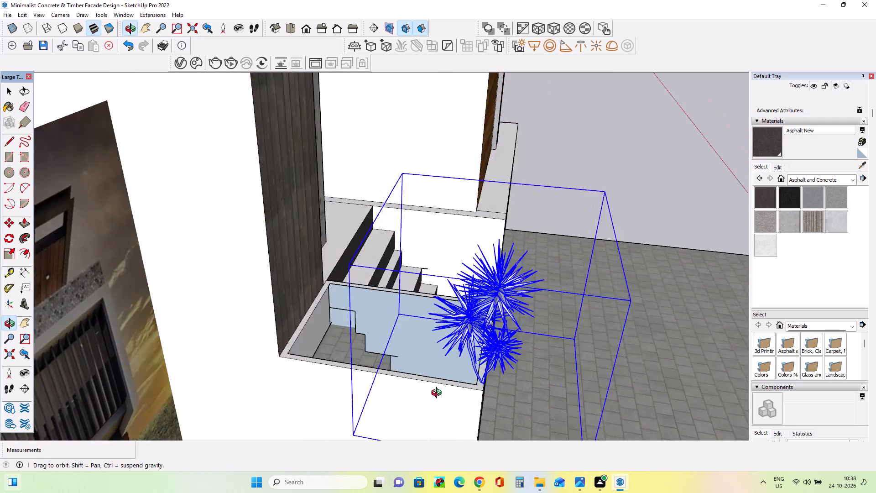
middle_drag(438, 394, 442, 390)
middle_drag(502, 390, 436, 409)
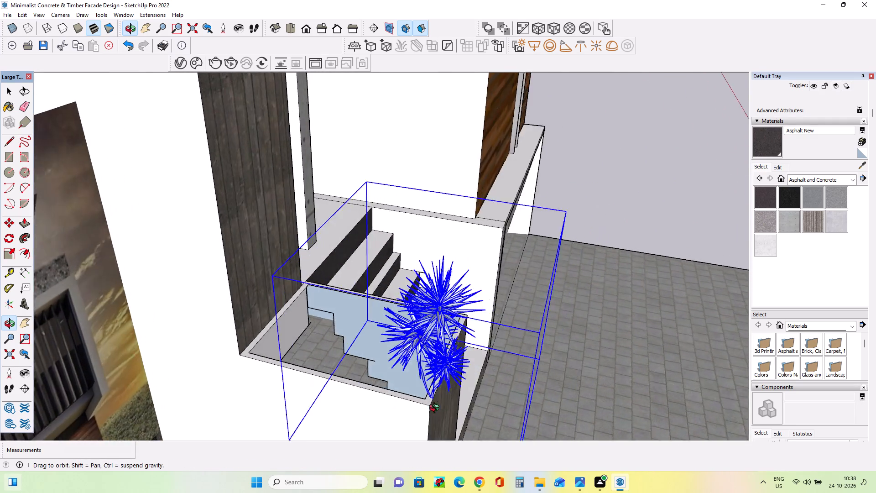
middle_drag(436, 409, 277, 383)
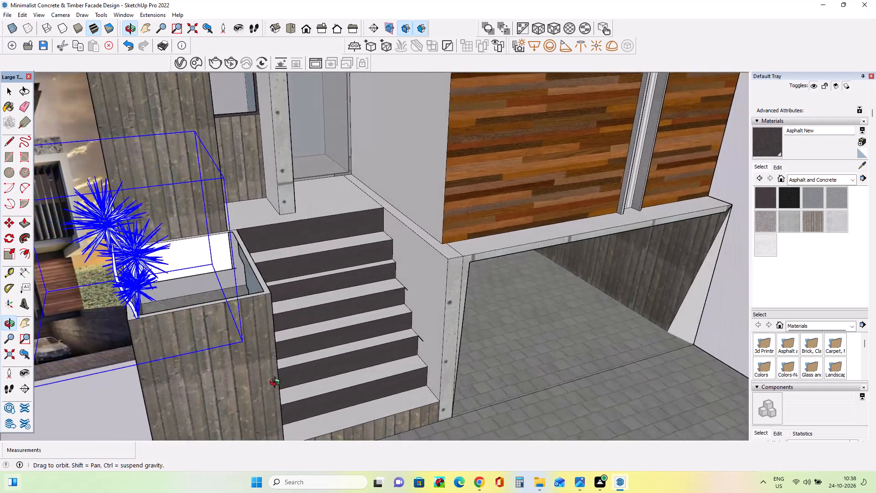
middle_drag(277, 383, 176, 399)
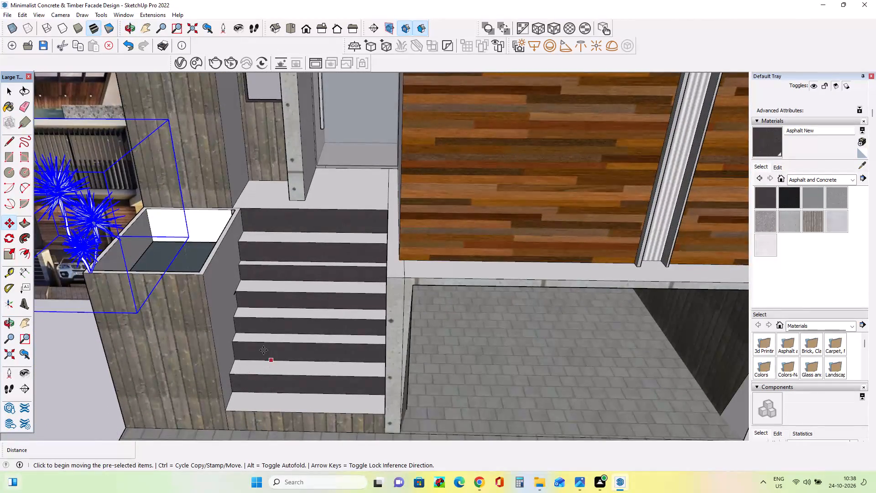
scroll(266, 342, down, 3)
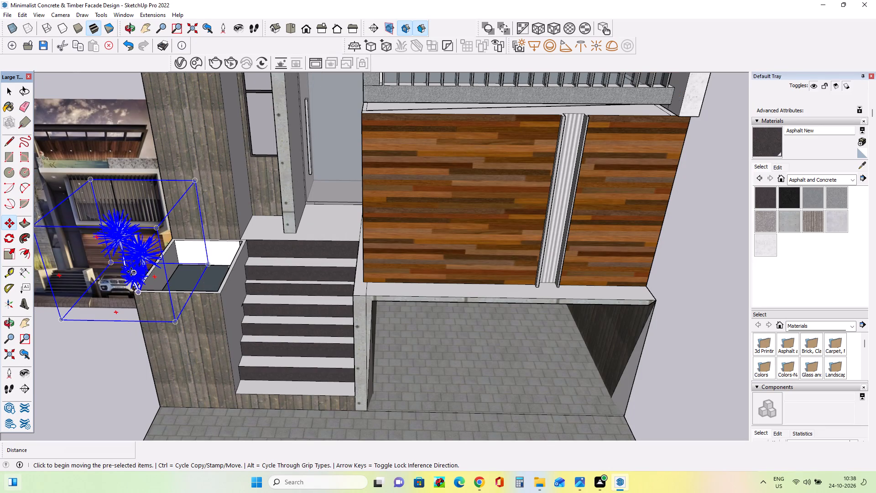
drag(130, 271, 197, 267)
middle_drag(119, 327, 501, 282)
drag(441, 315, 438, 316)
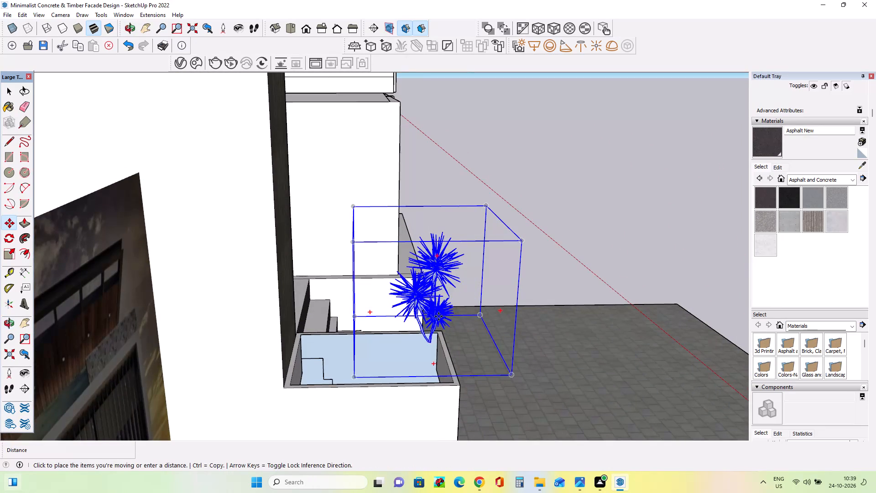
drag(438, 316, 419, 339)
Adjust the plant's position from several sides so its stems line up with the planter opening.
middle_drag(509, 363, 305, 345)
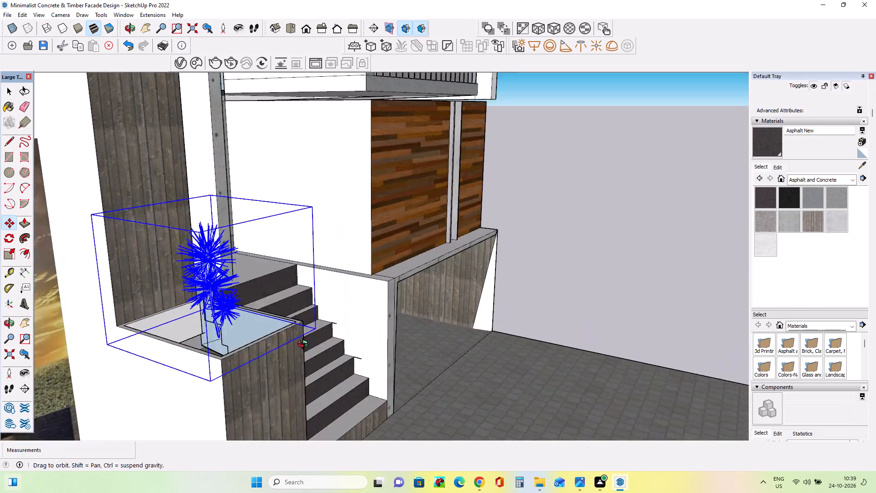
middle_drag(305, 345, 287, 345)
drag(144, 251, 159, 280)
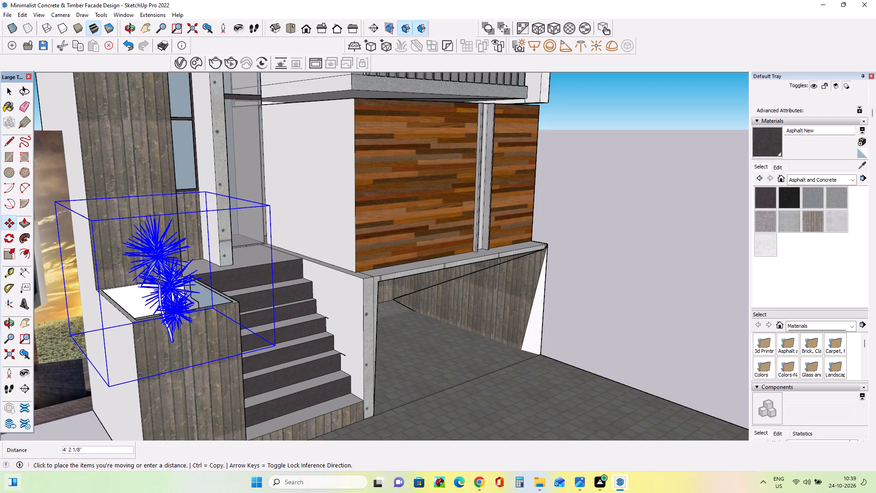
drag(159, 280, 171, 299)
middle_drag(454, 393, 139, 415)
drag(79, 226, 238, 250)
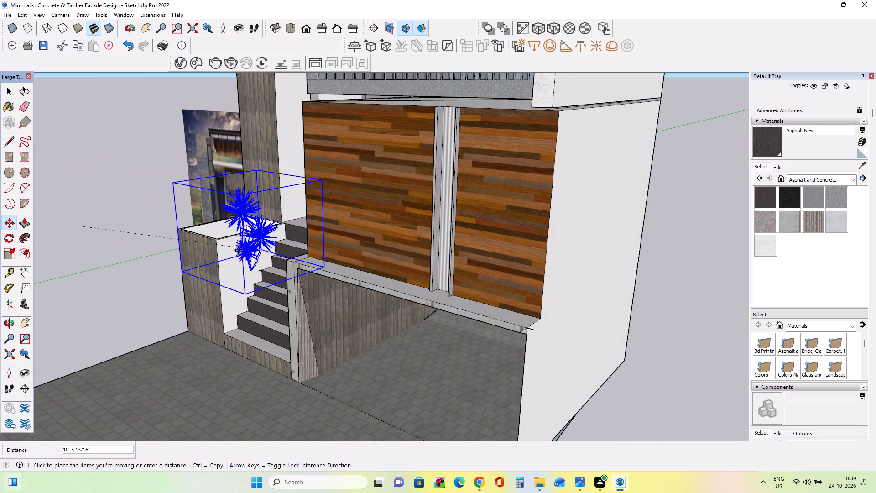
drag(238, 250, 227, 279)
middle_drag(154, 335, 490, 306)
drag(516, 268, 167, 295)
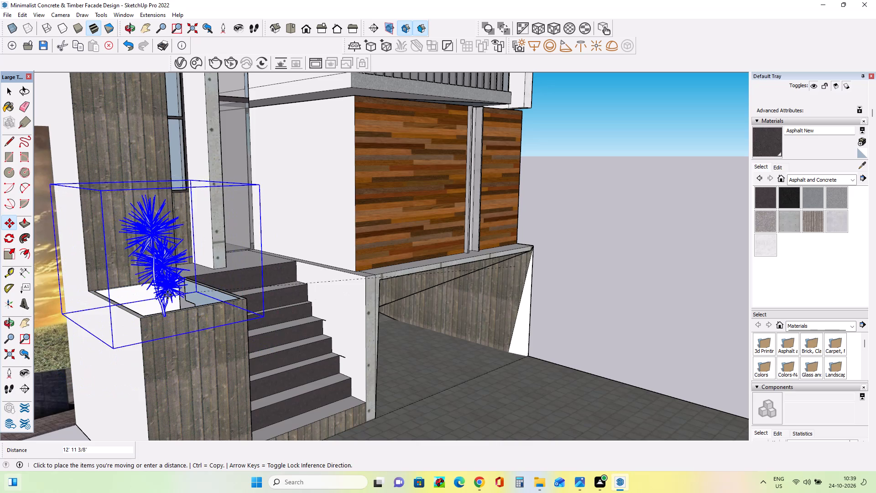
drag(167, 295, 167, 273)
Shift the plant within the planter box to keep its base between the planter walls.
scroll(338, 386, down, 4)
scroll(273, 378, down, 3)
middle_drag(214, 358, 263, 327)
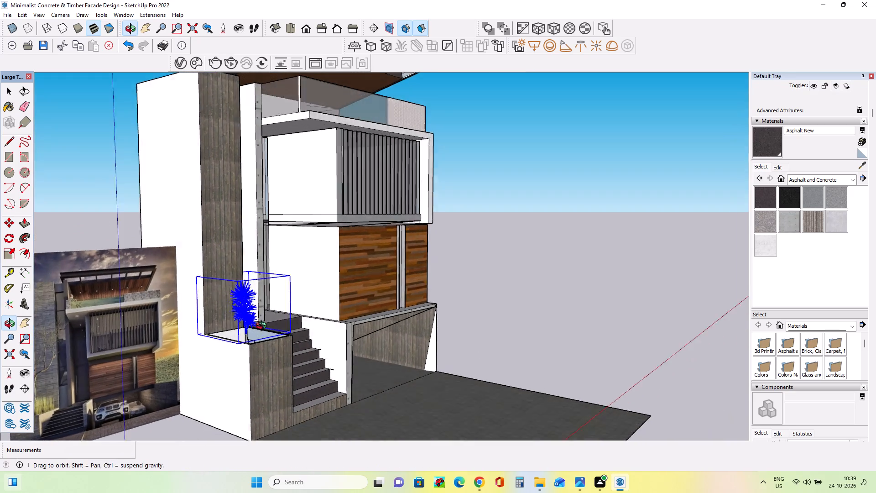
middle_drag(263, 327, 298, 319)
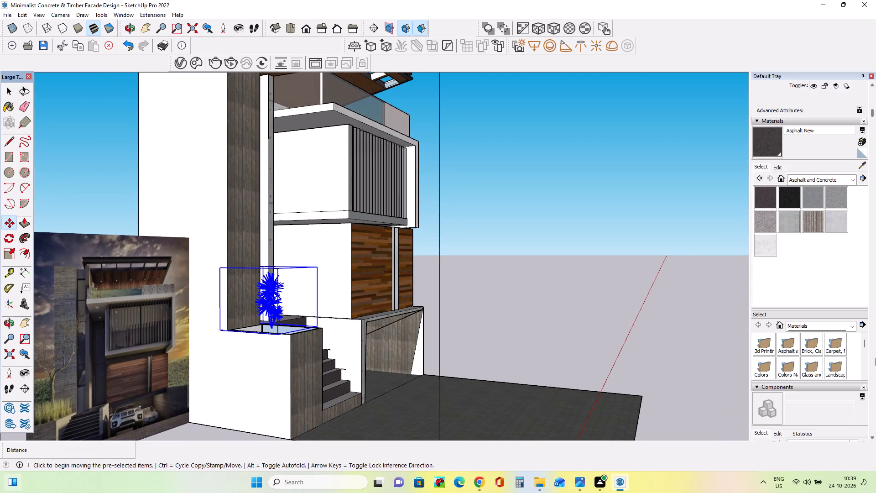
key(Down)
drag(267, 286, 271, 299)
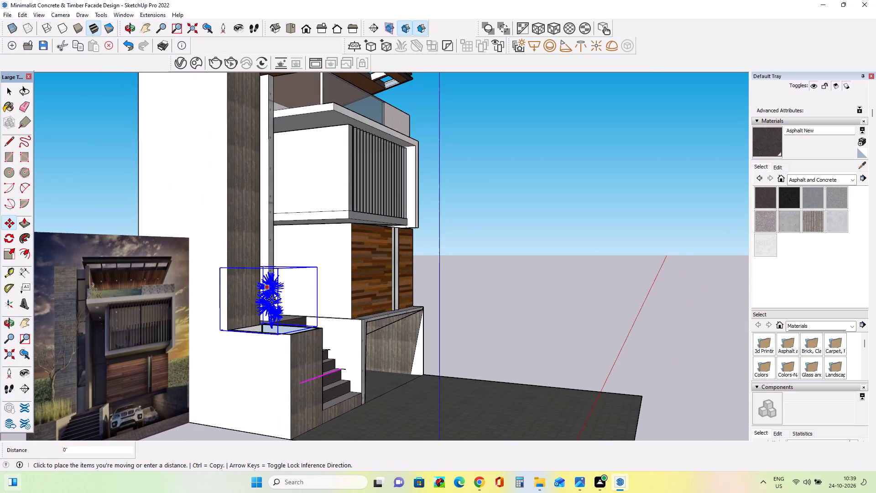
drag(271, 299, 279, 320)
drag(315, 299, 279, 301)
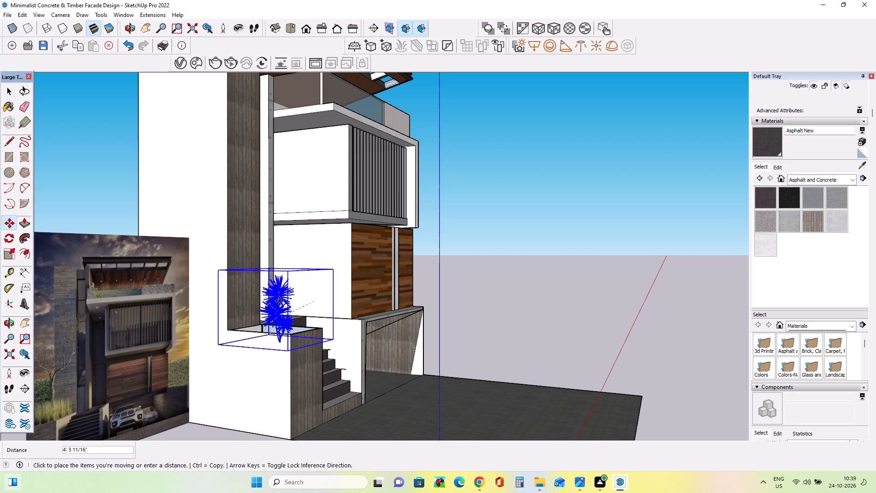
drag(279, 301, 273, 305)
Lower the plant about 1' 8" so its base sits inside the planter box.
middle_drag(308, 350, 219, 394)
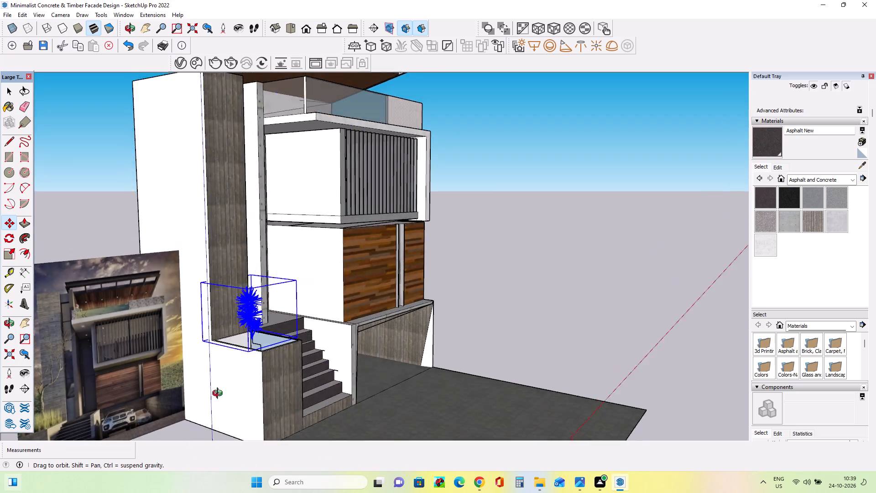
middle_drag(219, 394, 39, 414)
scroll(147, 317, up, 8)
drag(355, 207, 357, 209)
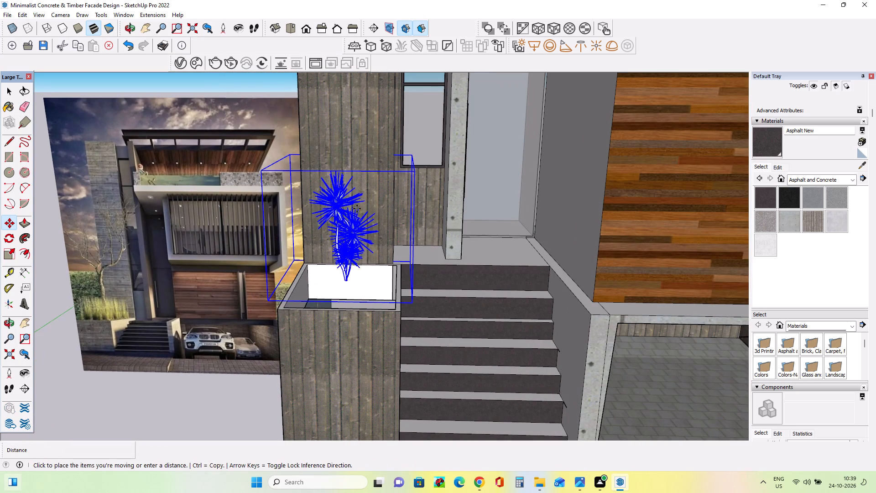
drag(357, 209, 366, 272)
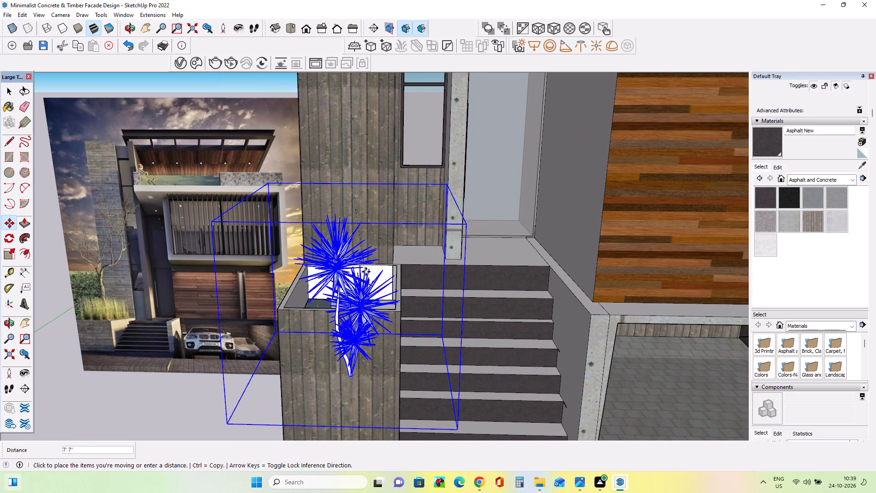
drag(366, 272, 358, 256)
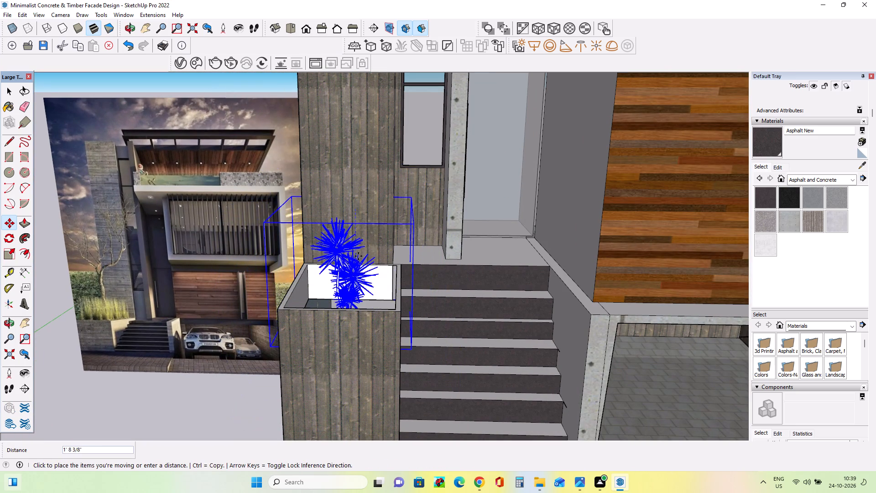
drag(358, 256, 359, 257)
Copy the plant about 1' 5" within the planter, toward the side away from the stairs.
middle_drag(292, 353, 451, 379)
middle_drag(422, 381, 360, 393)
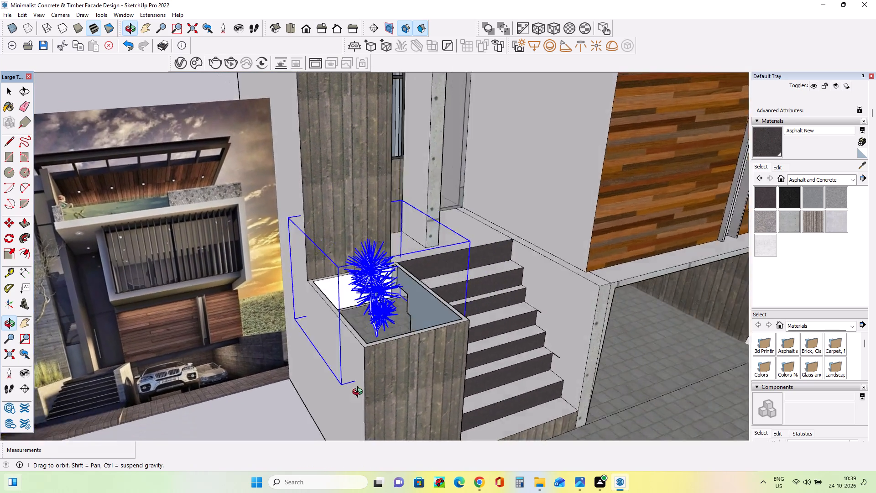
middle_drag(360, 393, 259, 371)
middle_drag(389, 338, 405, 367)
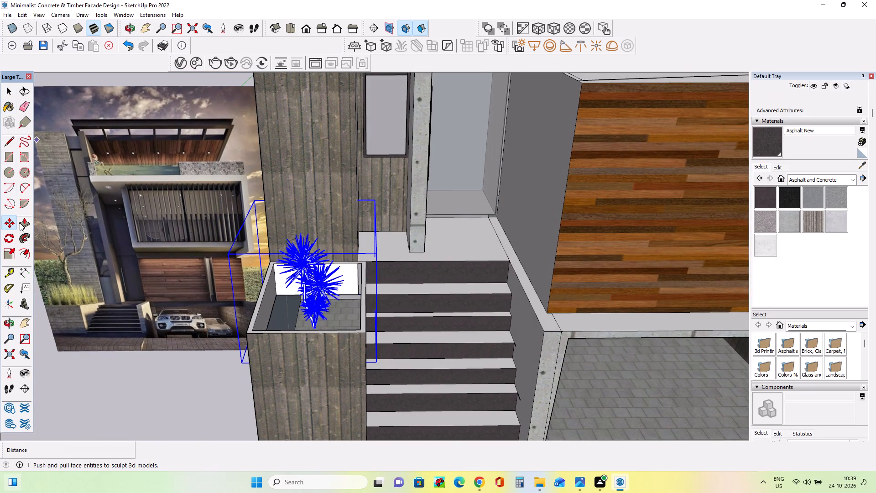
click(7, 223)
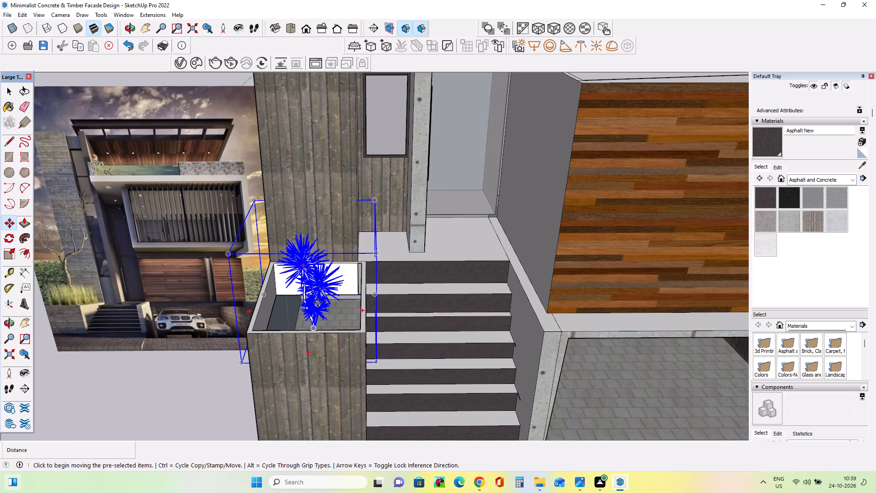
click(318, 302)
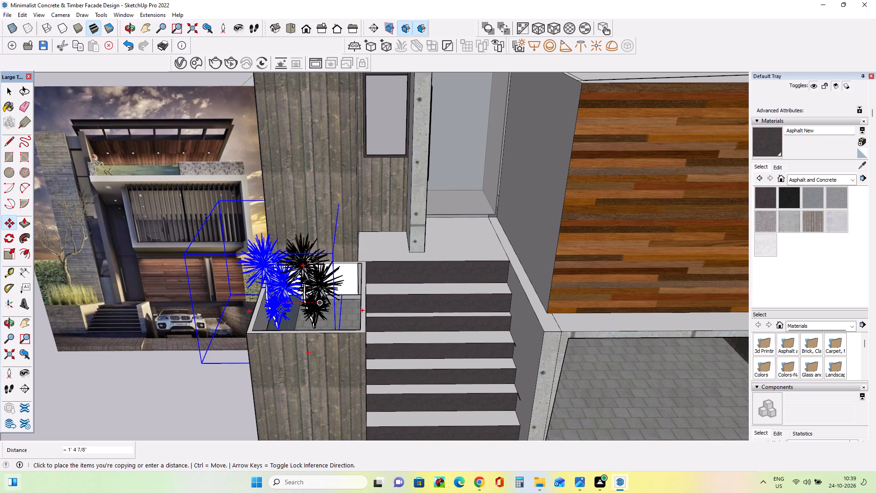
click(281, 309)
Place another copy of the plant about 2' away, toward the front of the planter.
middle_drag(313, 318, 432, 286)
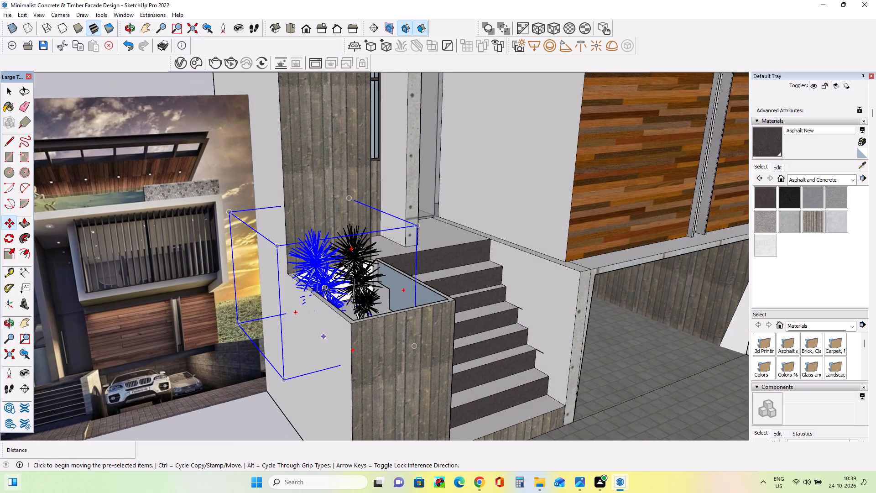
drag(326, 290, 381, 298)
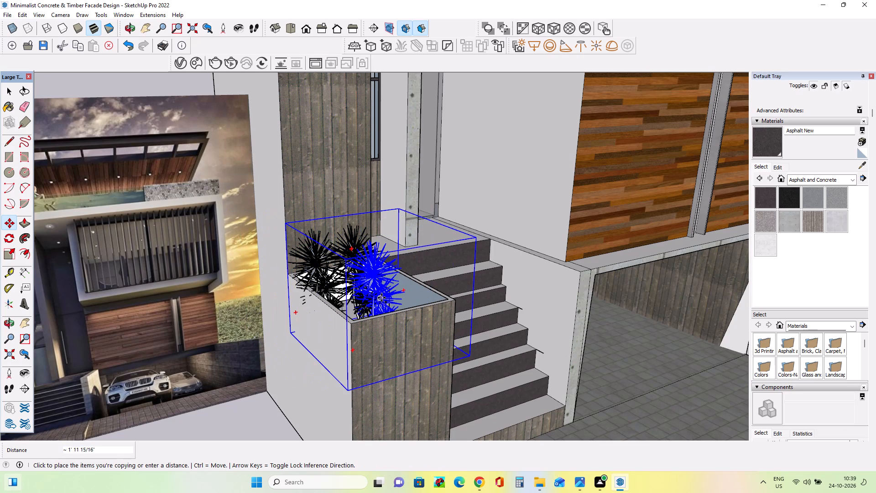
drag(381, 298, 381, 298)
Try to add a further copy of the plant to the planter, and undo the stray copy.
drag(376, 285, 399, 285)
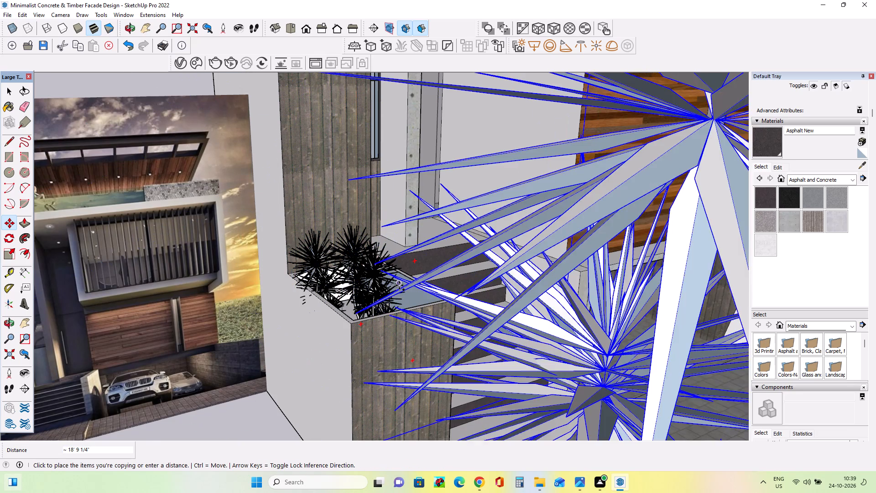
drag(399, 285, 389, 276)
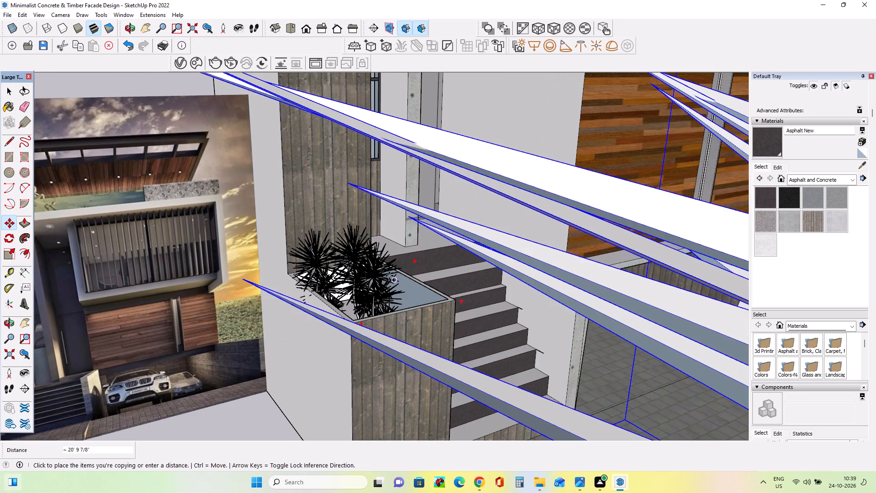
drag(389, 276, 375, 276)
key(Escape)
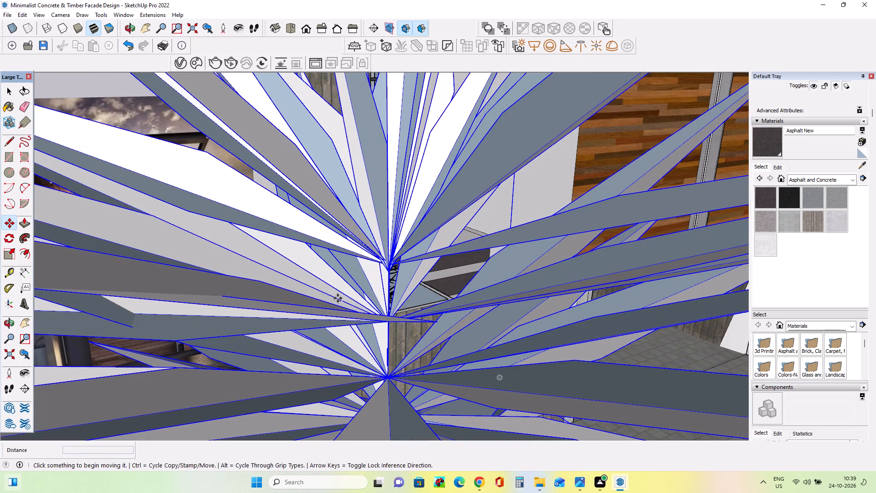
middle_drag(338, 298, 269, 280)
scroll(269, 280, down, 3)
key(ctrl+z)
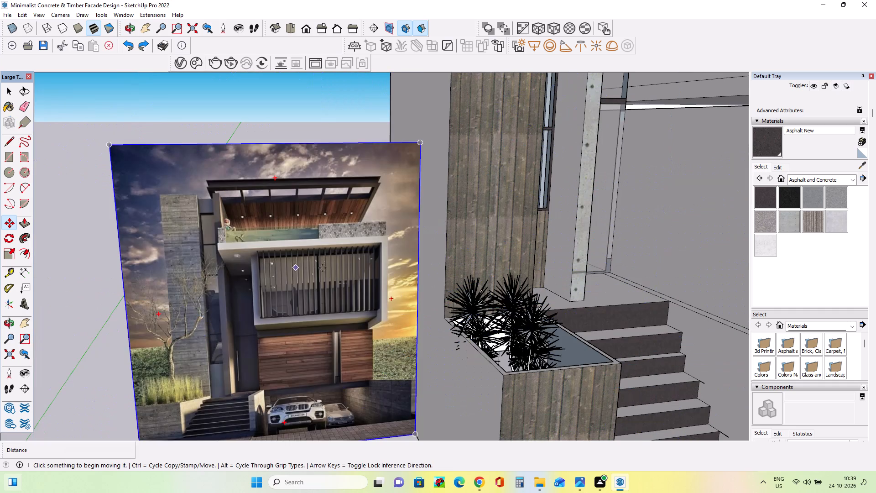
Copy the plant about 1' toward the planter's outer front corner, on the side away from the stairs.
scroll(539, 331, up, 6)
middle_drag(509, 338, 318, 324)
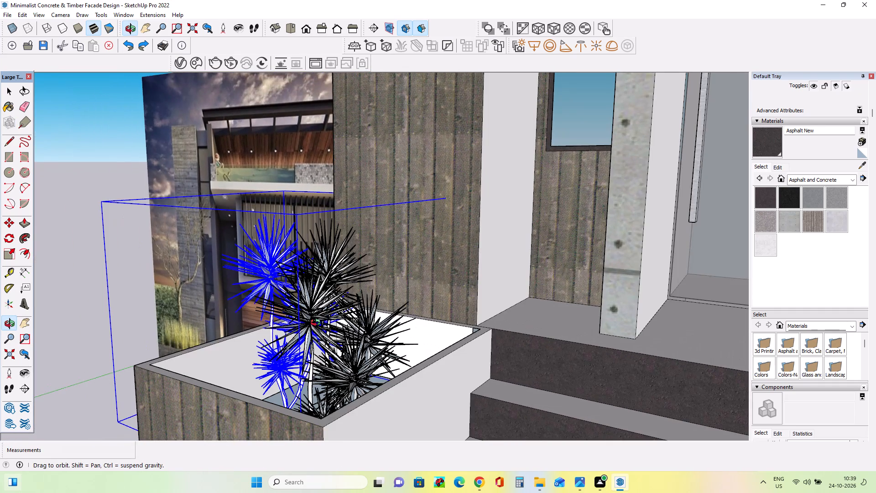
middle_drag(318, 324, 324, 330)
click(269, 292)
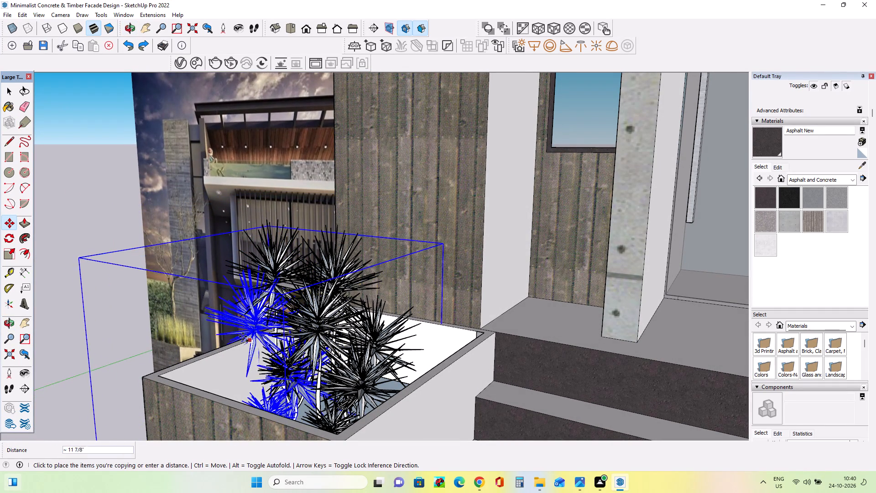
click(248, 337)
middle_drag(265, 362, 339, 353)
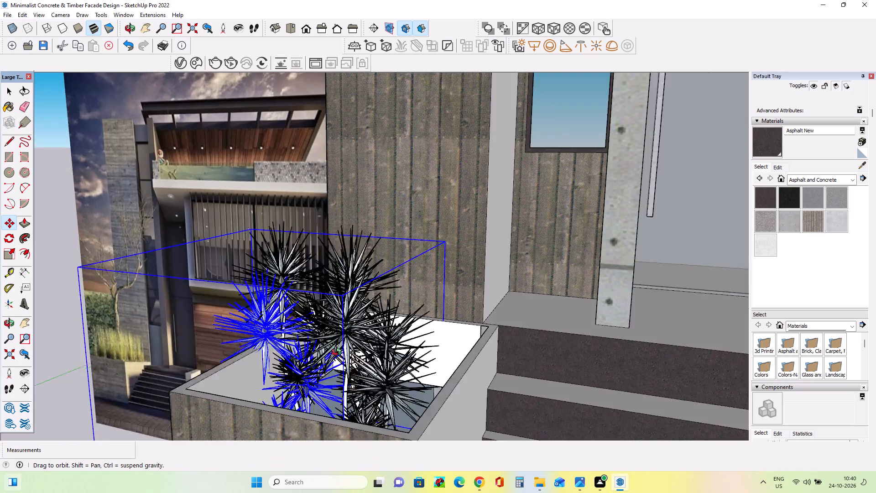
middle_drag(339, 353, 564, 354)
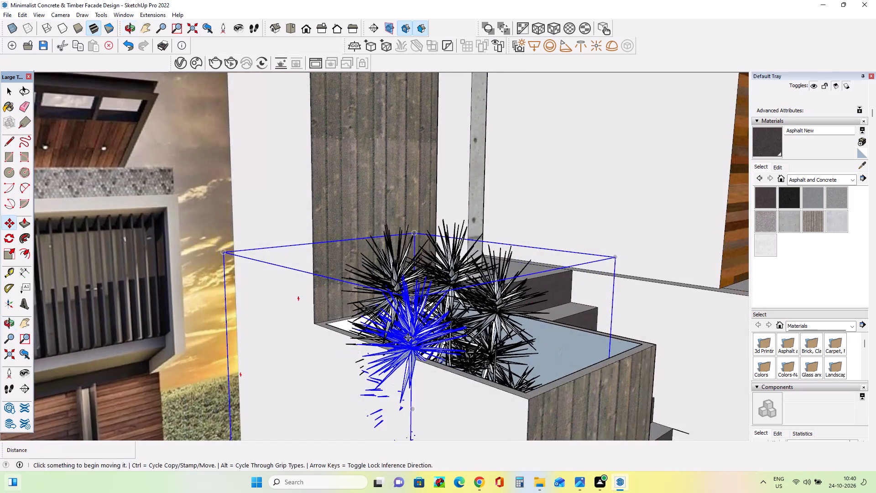
Move the newest plant copy about 2' across the planter toward the stairs, and again about 2' toward the planter's front.
drag(408, 337, 510, 318)
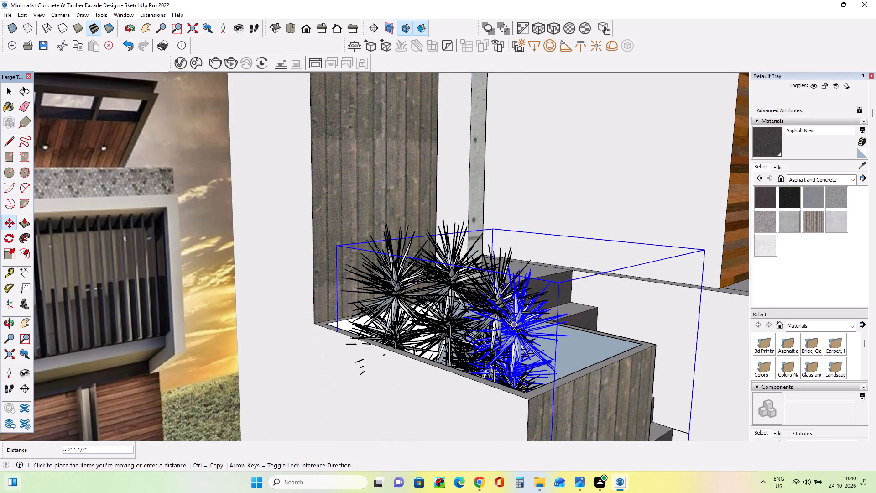
drag(510, 318, 516, 323)
middle_click(498, 342)
middle_drag(498, 344, 469, 344)
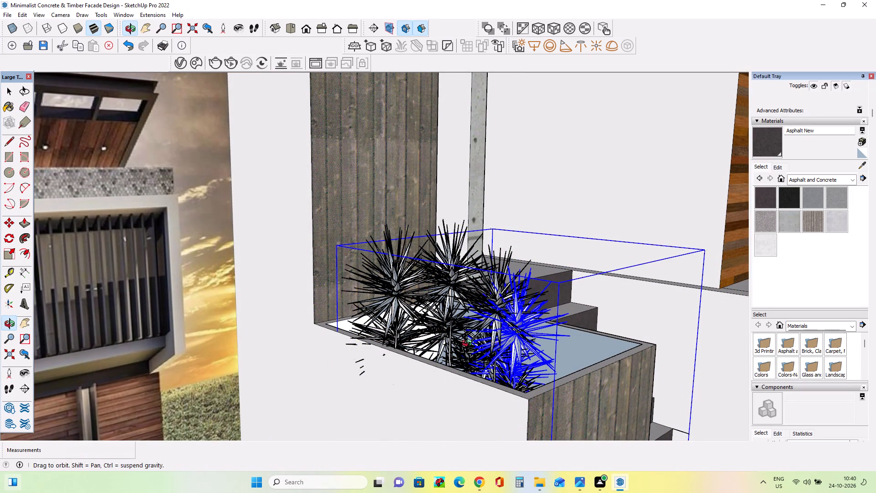
middle_drag(469, 344, 118, 397)
scroll(141, 315, up, 4)
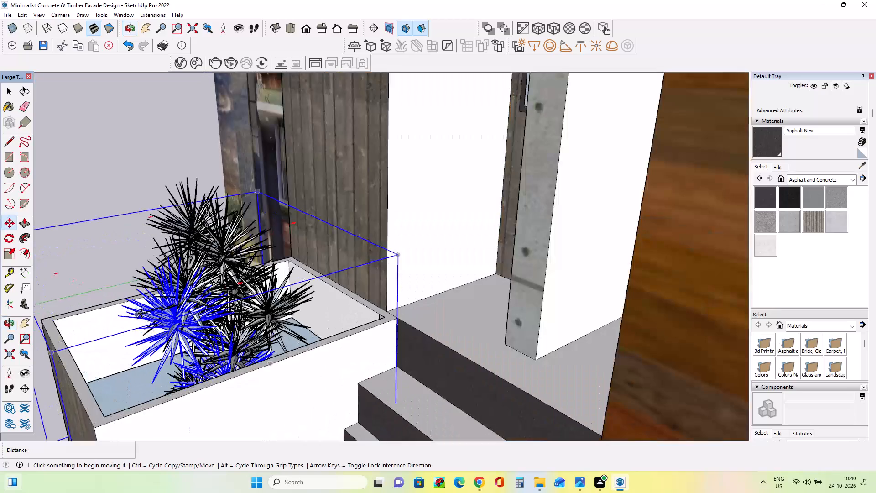
scroll(141, 313, up, 5)
drag(182, 344, 101, 333)
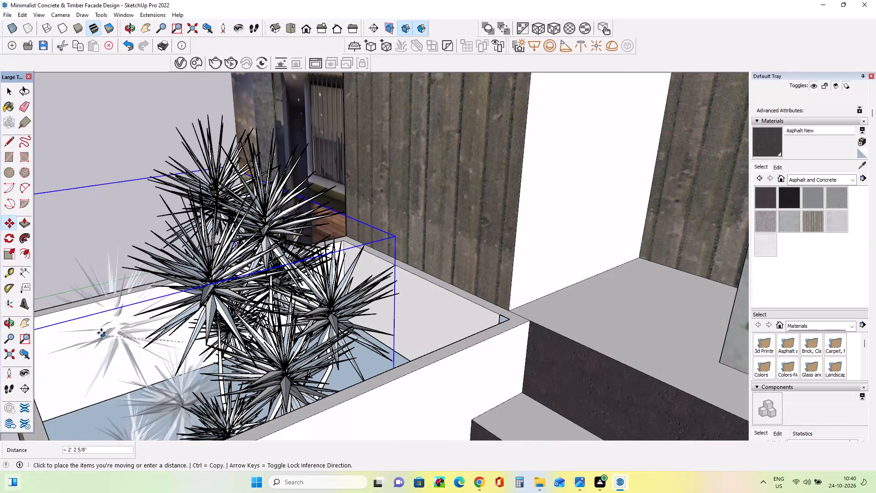
drag(101, 333, 116, 366)
scroll(135, 335, down, 4)
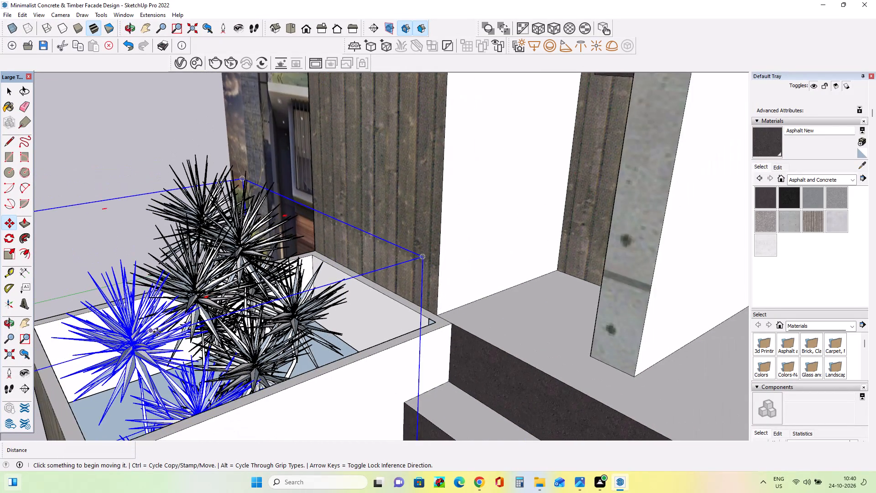
scroll(157, 331, down, 3)
Copy that plant about 2' along the planter's front edge, toward the side away from the stairs.
middle_drag(161, 333, 415, 261)
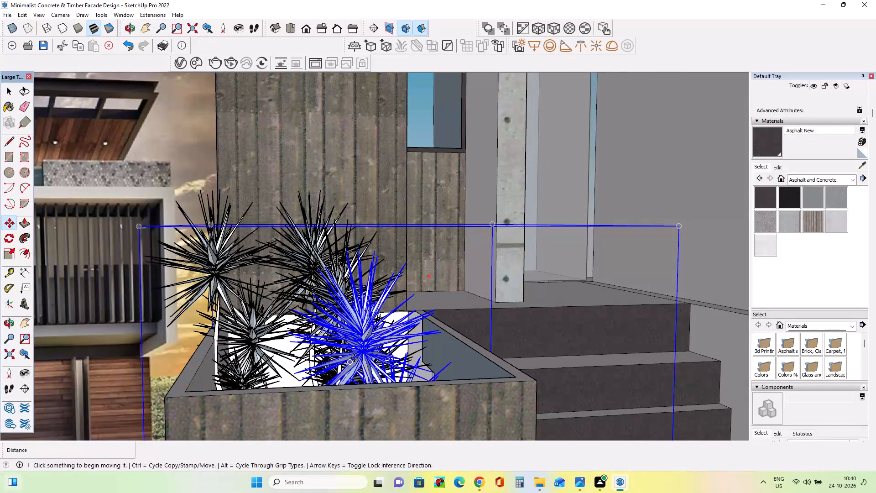
click(355, 354)
click(263, 350)
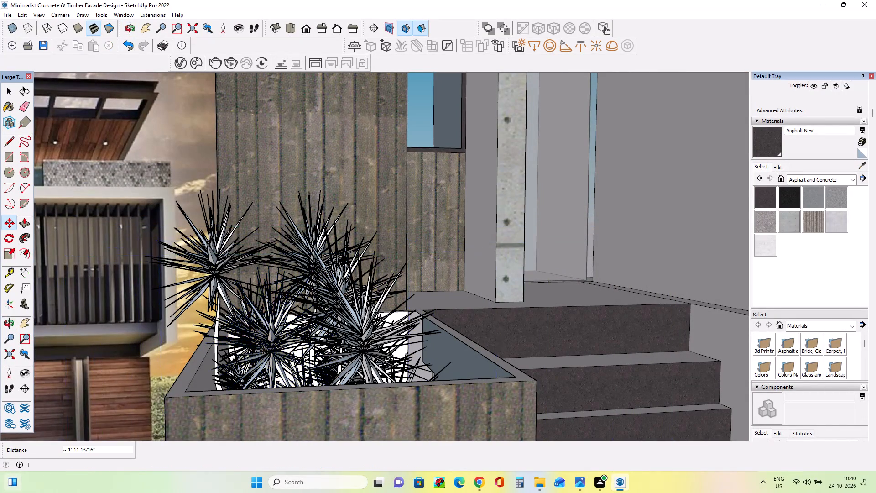
Move the new front plant slightly to adjust its spot behind the planter's front wall, and clear the selection.
middle_drag(359, 367, 327, 425)
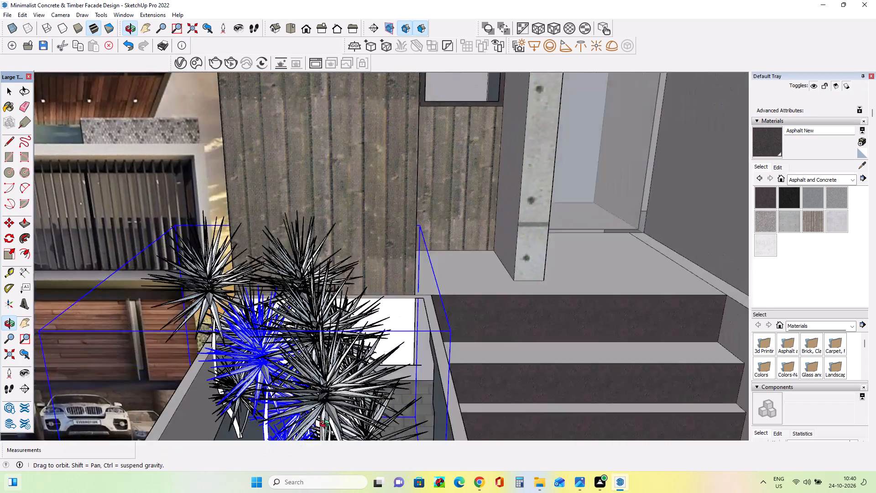
middle_drag(327, 425, 413, 343)
drag(302, 315, 321, 333)
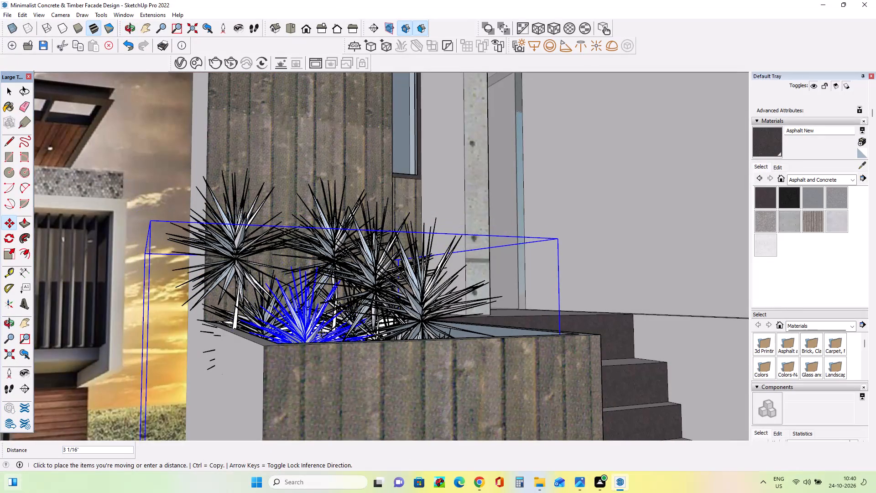
drag(321, 333, 326, 336)
scroll(256, 317, down, 7)
scroll(255, 314, up, 1)
scroll(255, 314, down, 3)
scroll(255, 314, up, 1)
scroll(255, 314, down, 3)
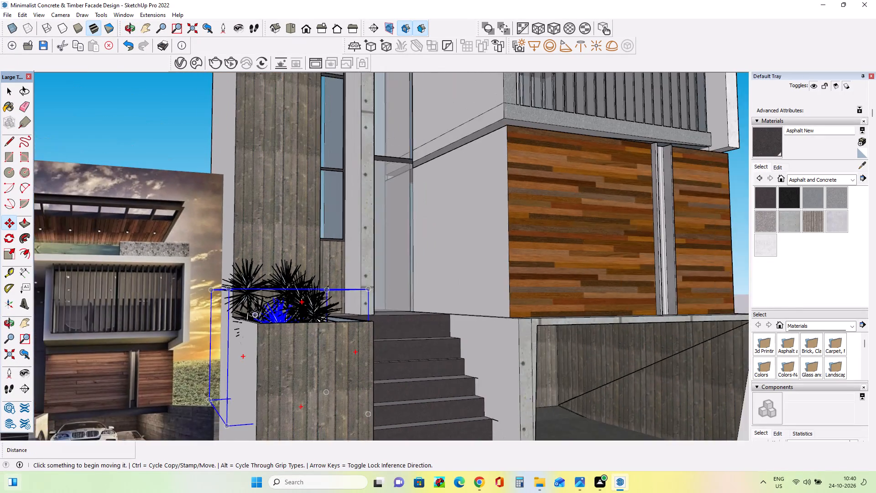
scroll(255, 312, down, 6)
middle_drag(363, 339, 329, 404)
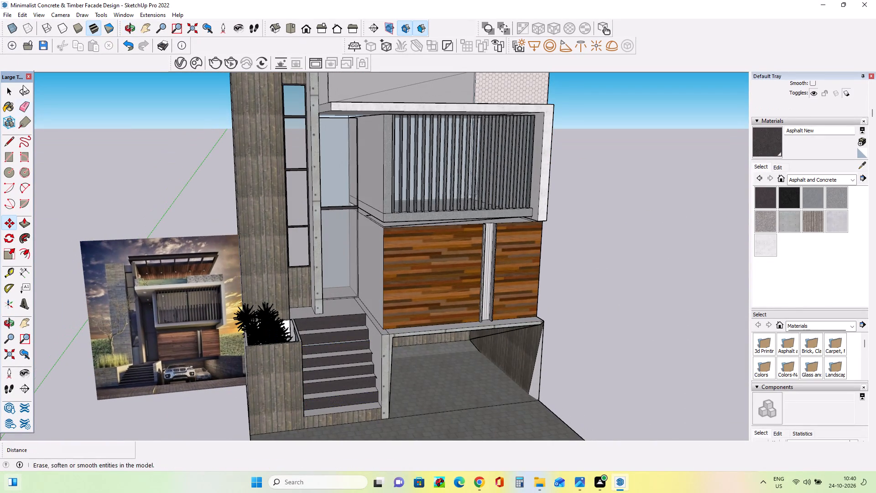
click(15, 92)
double_click(124, 132)
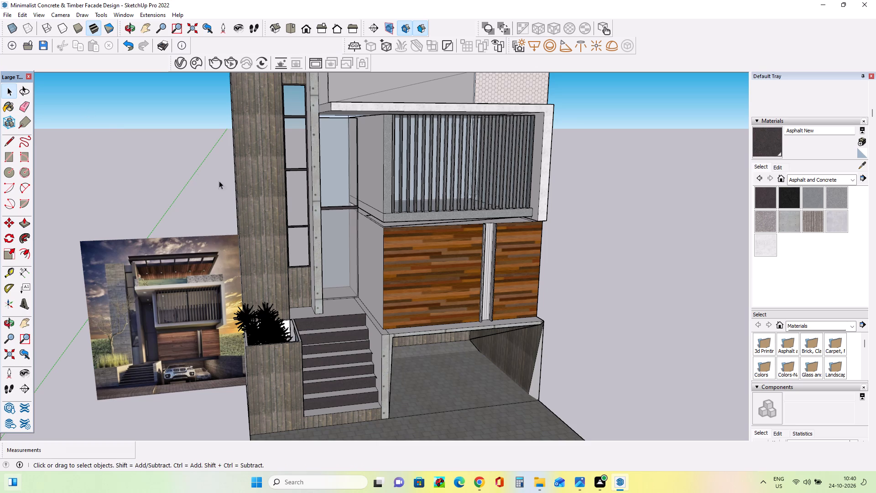
Copy the front plant nearest the stairs into the empty rear area of the planter on the stairs side, and clear the selection.
middle_drag(191, 170, 179, 157)
scroll(179, 157, down, 5)
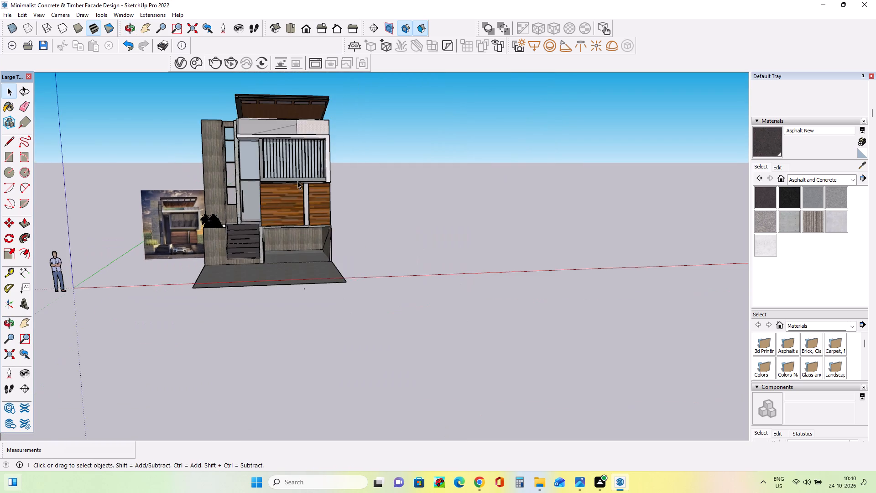
scroll(302, 186, down, 3)
scroll(265, 190, up, 18)
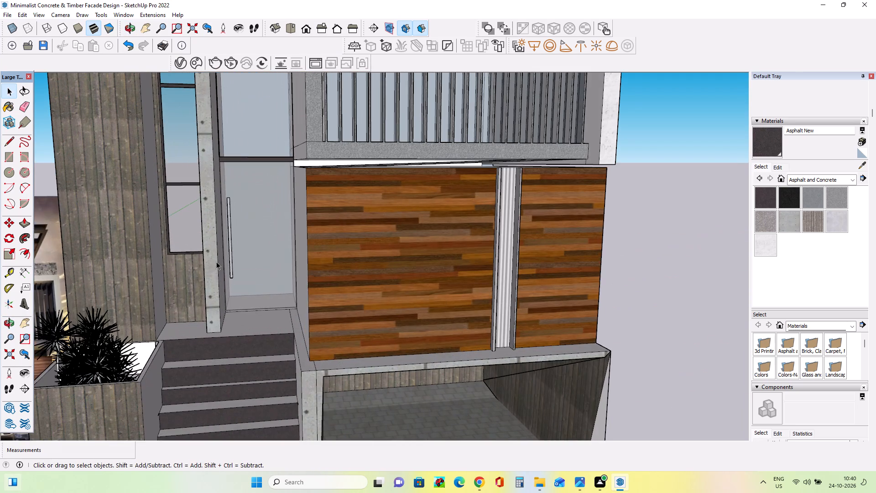
middle_drag(213, 311, 247, 304)
scroll(247, 304, down, 3)
click(146, 334)
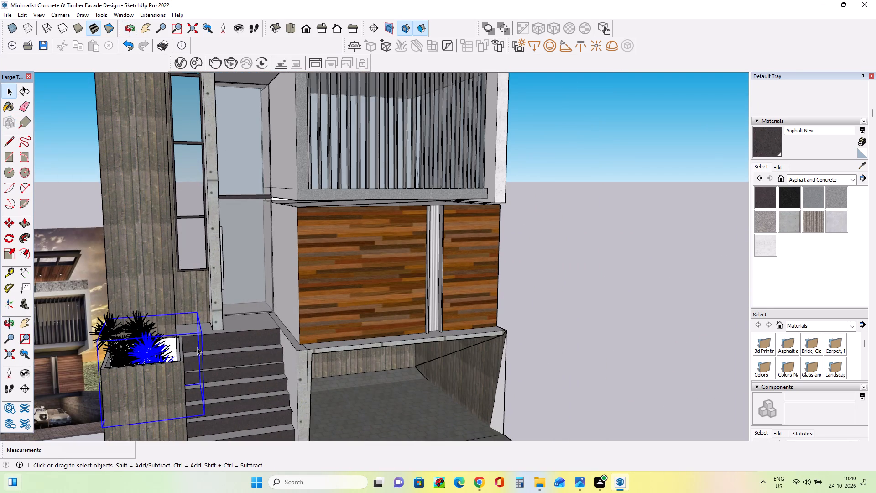
middle_drag(198, 352, 151, 438)
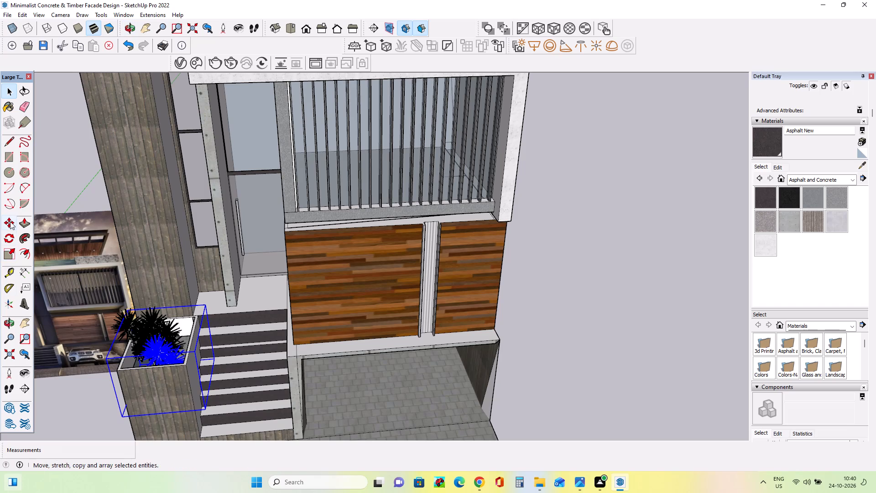
click(10, 221)
drag(171, 356, 167, 318)
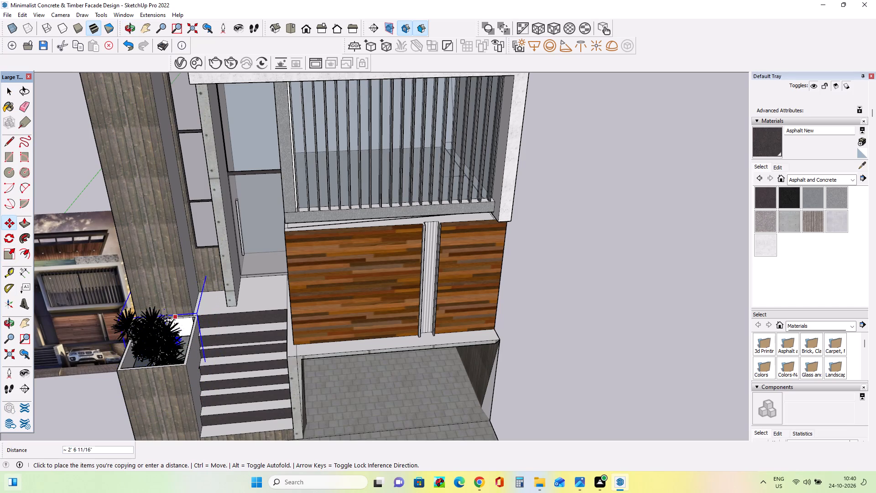
drag(167, 318, 187, 323)
scroll(182, 315, up, 6)
scroll(219, 294, down, 9)
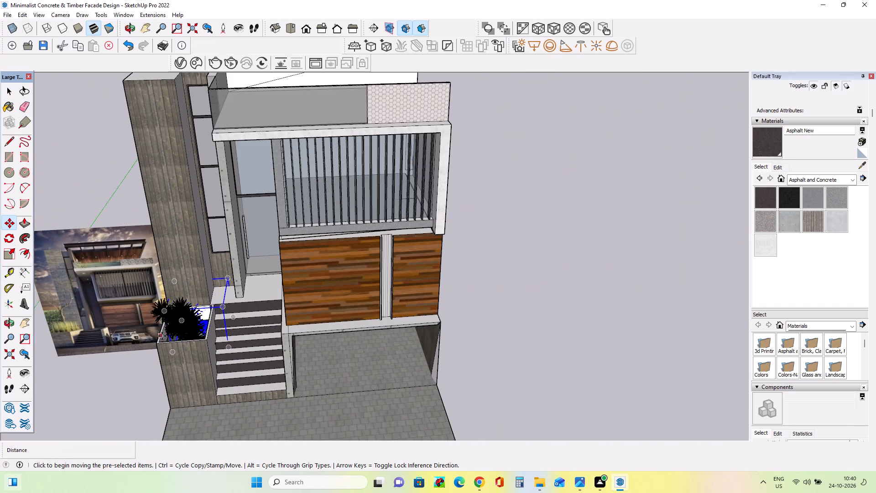
middle_drag(162, 336, 178, 277)
click(9, 91)
double_click(92, 123)
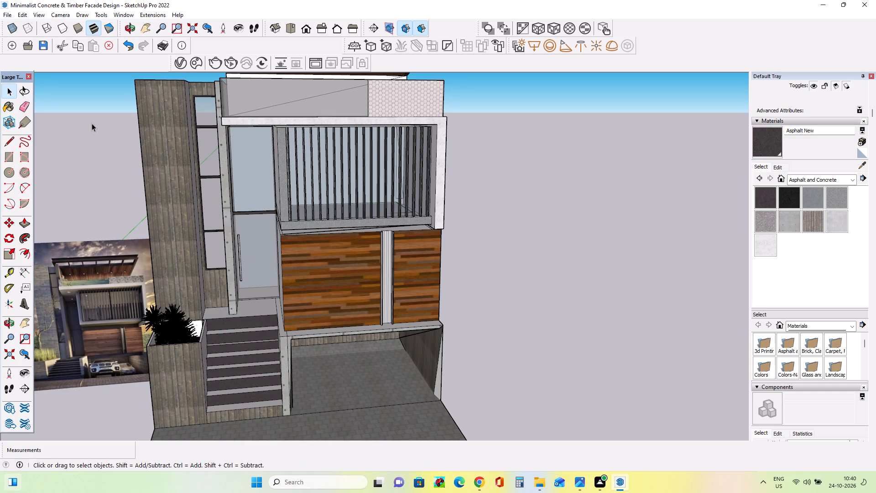
Examine the full front facade with the filled planter beside the reference image.
scroll(266, 198, down, 7)
scroll(297, 91, up, 3)
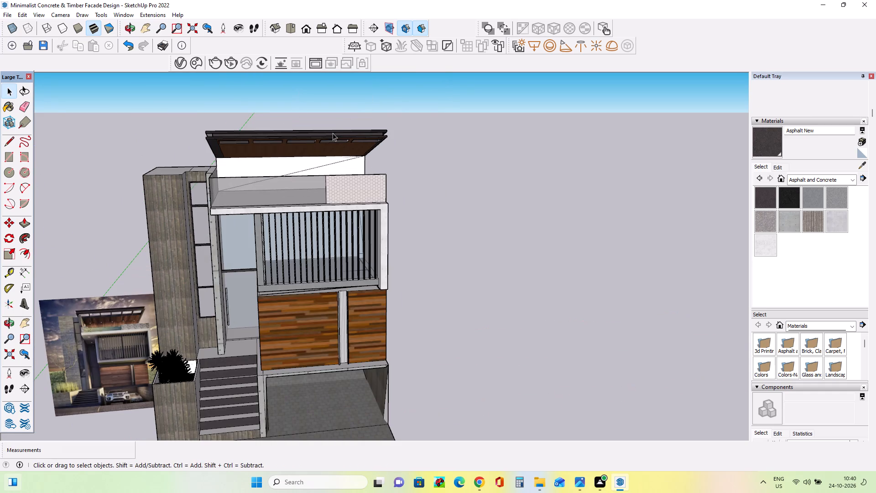
scroll(354, 132, down, 3)
scroll(342, 156, up, 3)
middle_drag(404, 180, 404, 181)
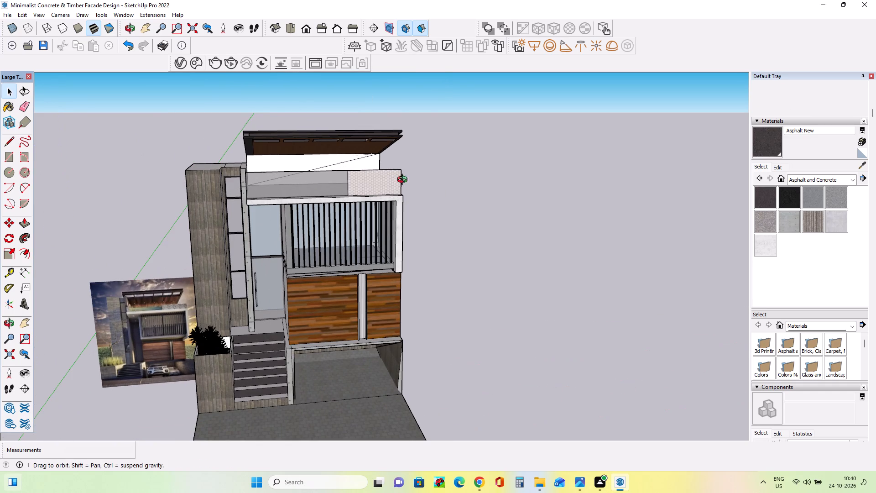
middle_drag(404, 181, 375, 148)
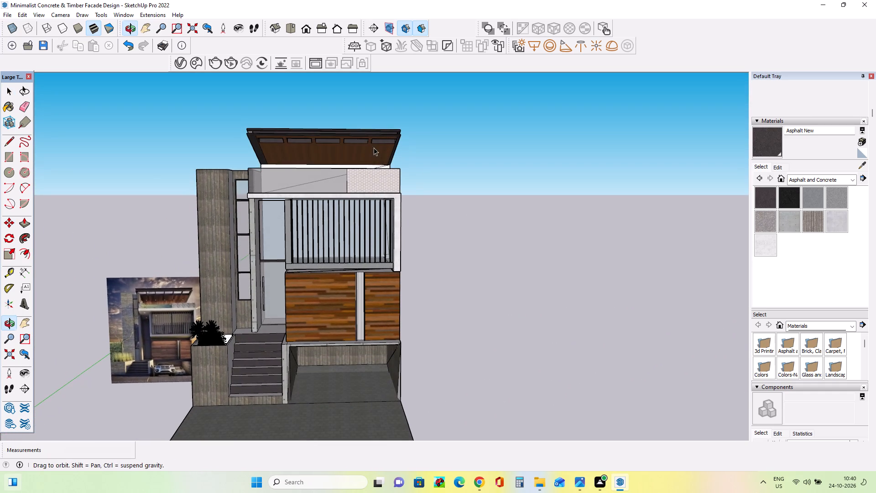
scroll(299, 148, up, 1)
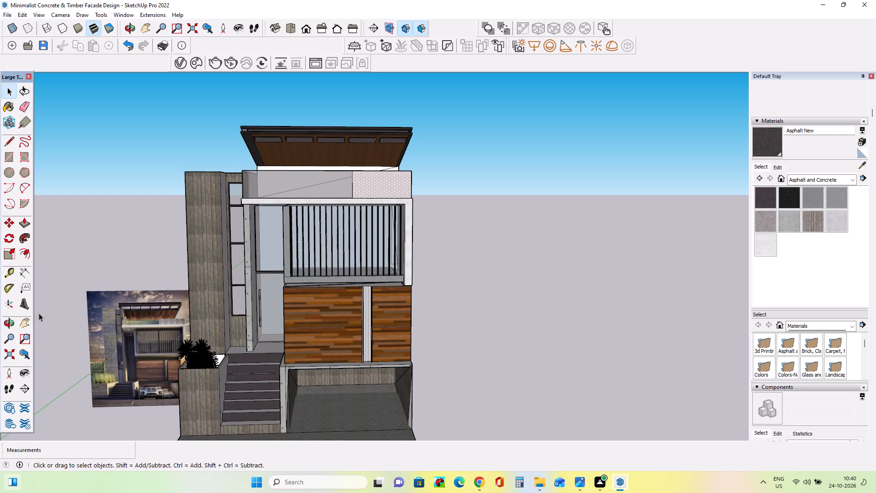
click(22, 321)
drag(174, 275, 162, 246)
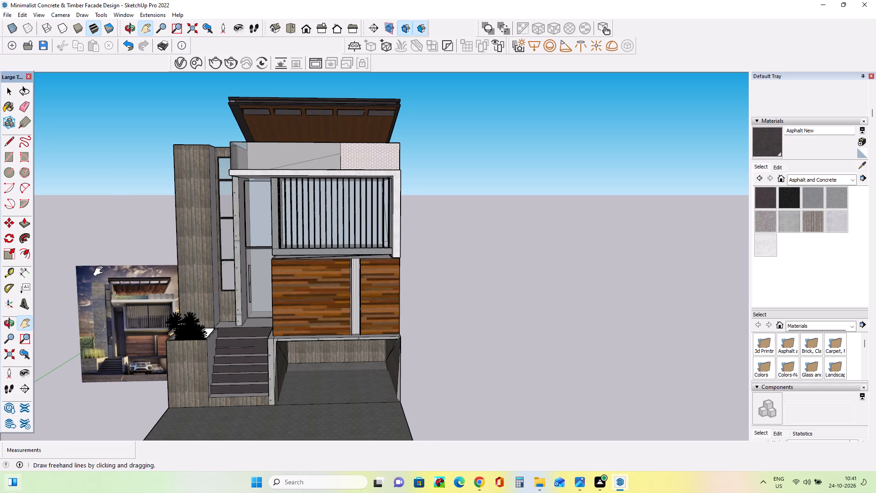
drag(285, 292, 322, 293)
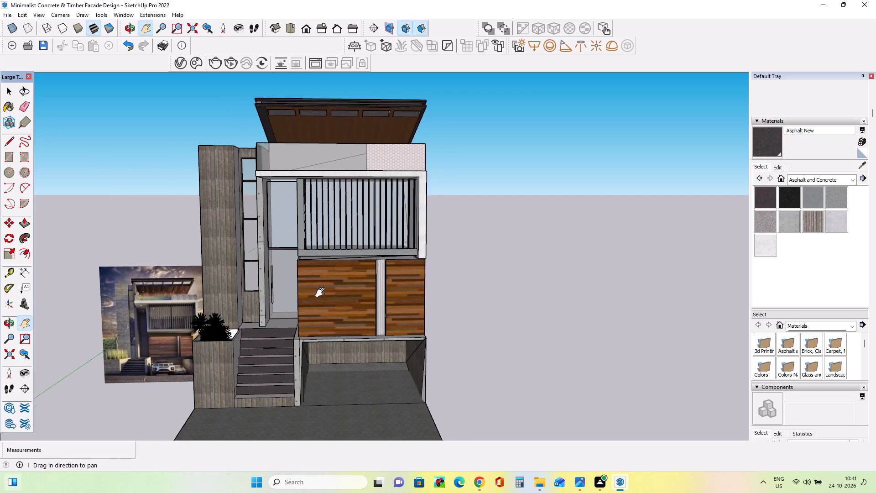
drag(322, 293, 336, 290)
middle_drag(336, 293, 332, 270)
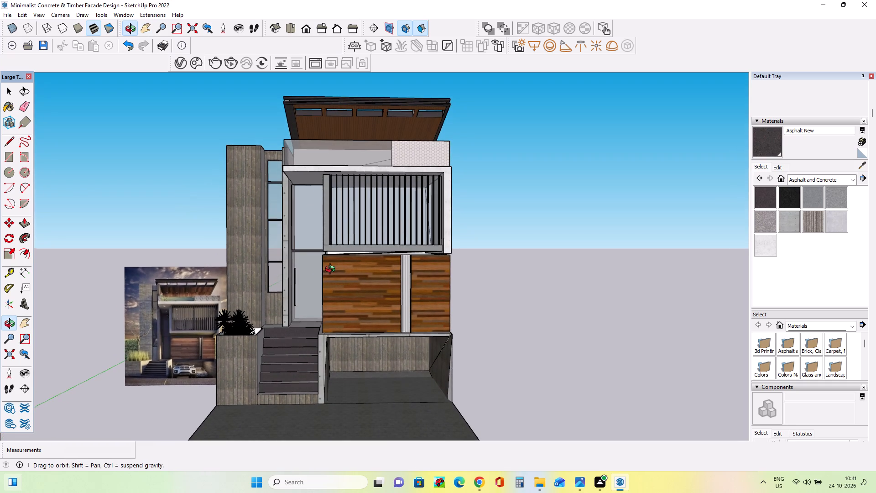
middle_drag(332, 270, 332, 270)
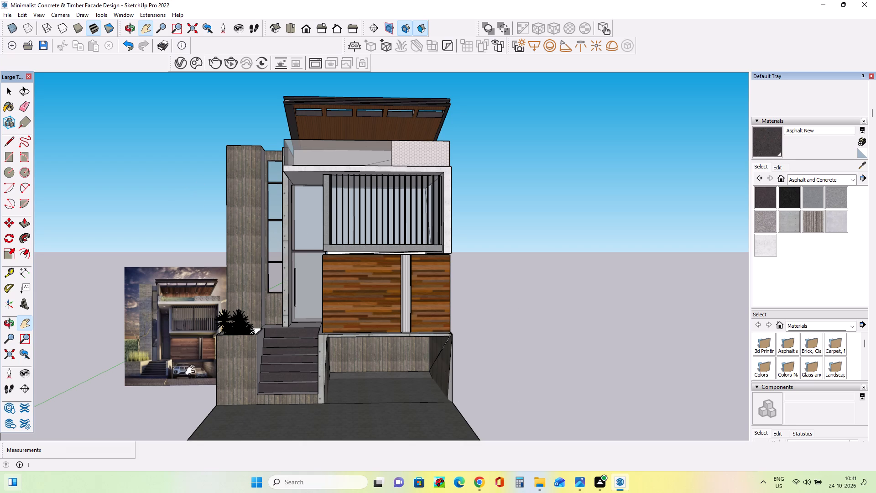
Switch to 3D Warehouse in Chrome and replace the plant search with a model search for CAR.
click(479, 485)
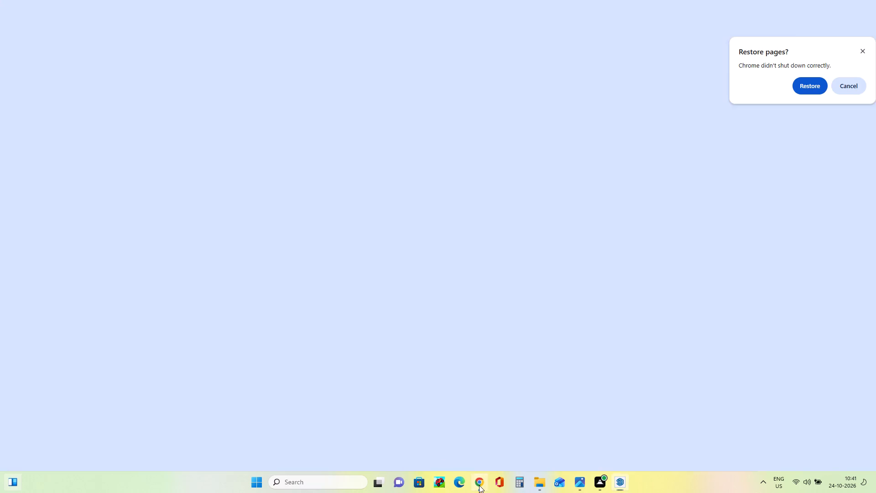
click(347, 79)
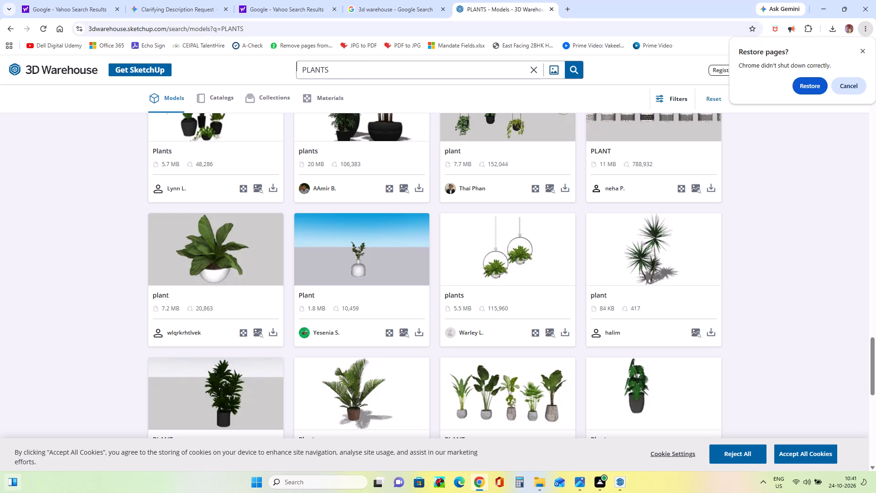
click(344, 71)
key(BackSpace)
key(BackSpace)
key(BackSpace)
key(BackSpace)
key(BackSpace)
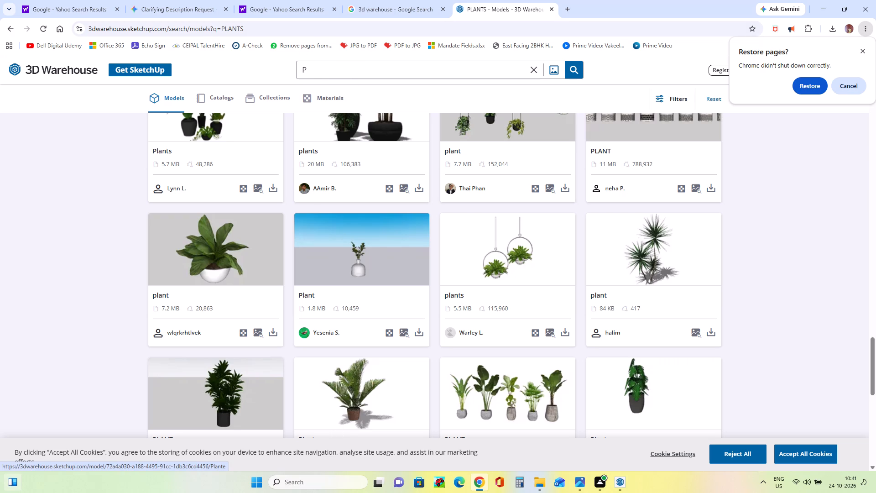
key(BackSpace)
key(BackSpace)
text(CAR)
key(Return)
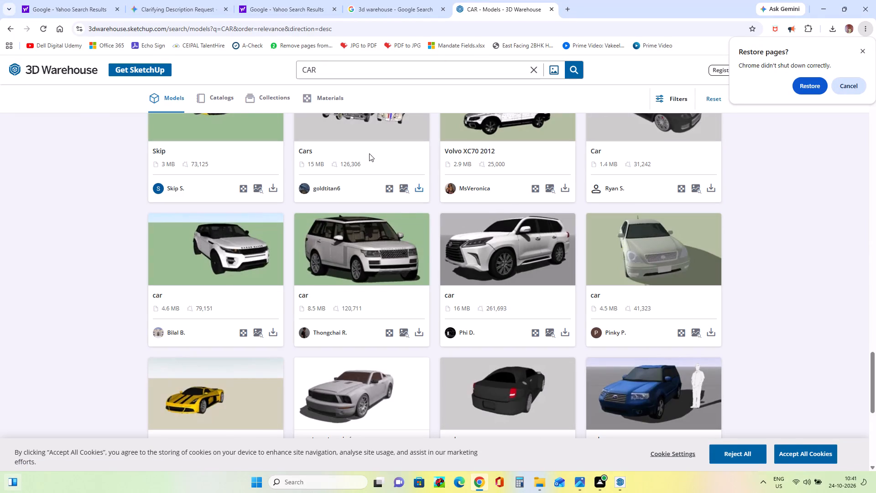
Look through the car search results and download the white Honda sedan model of 583 KB as a SketchUp 2022 file.
scroll(373, 295, up, 4)
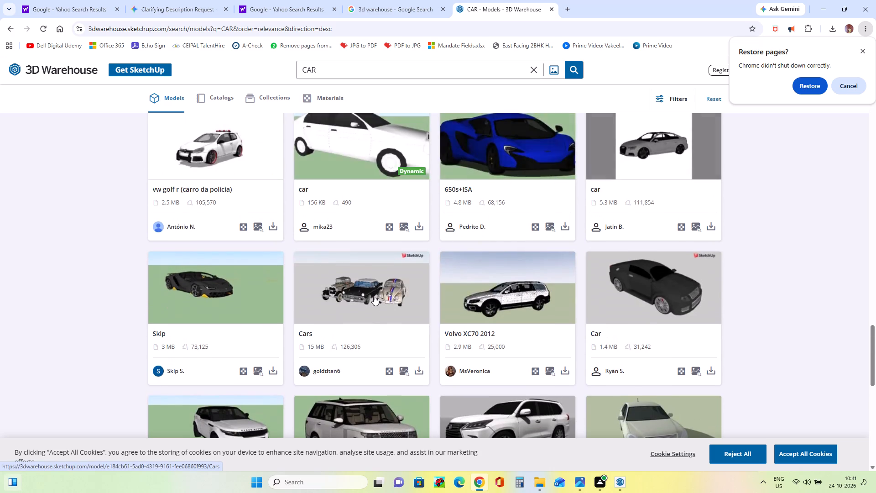
scroll(374, 295, down, 2)
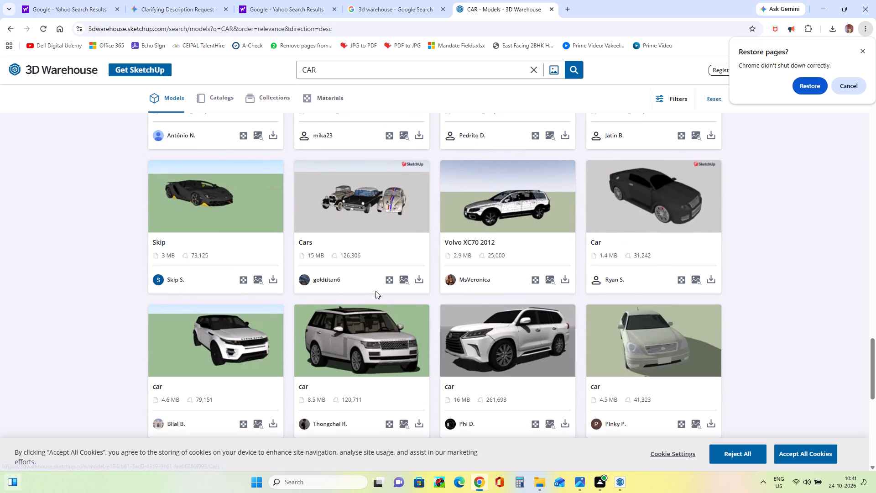
scroll(375, 291, up, 8)
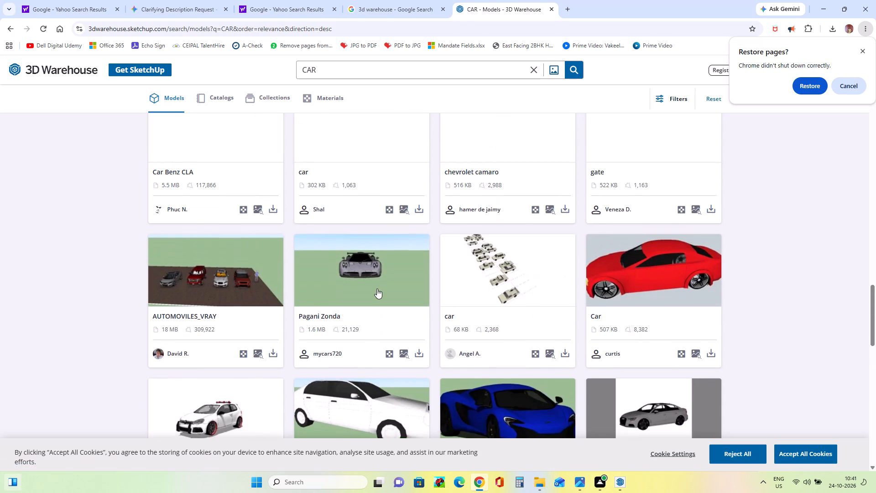
scroll(377, 288, up, 7)
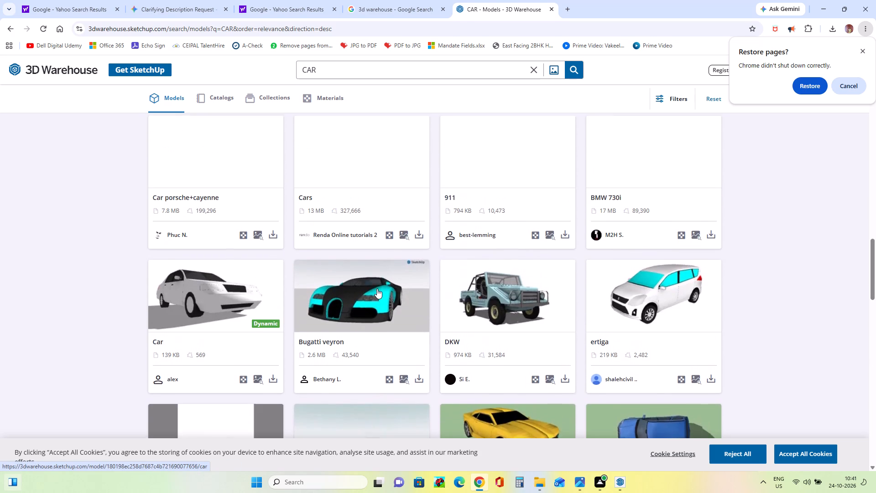
scroll(377, 288, up, 3)
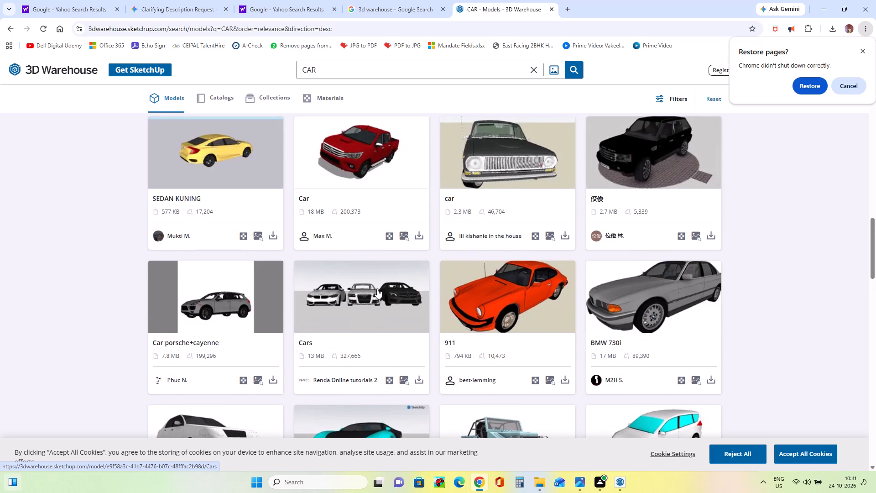
scroll(377, 288, up, 4)
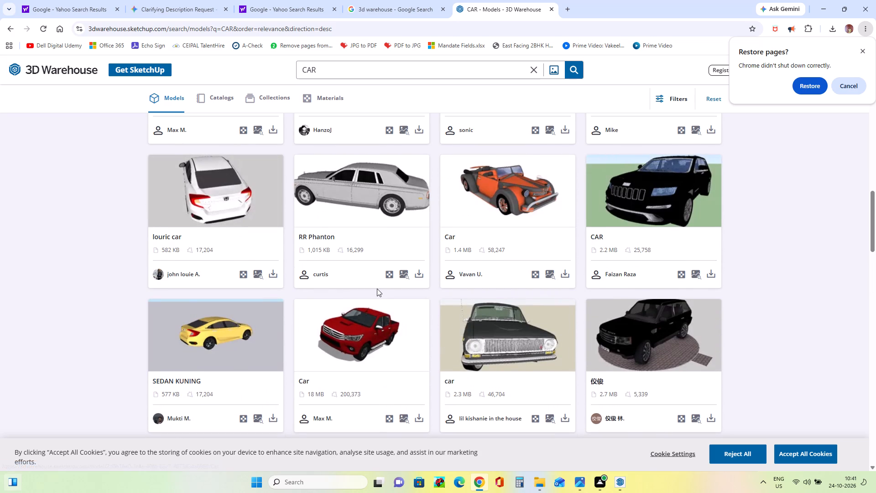
scroll(377, 288, up, 7)
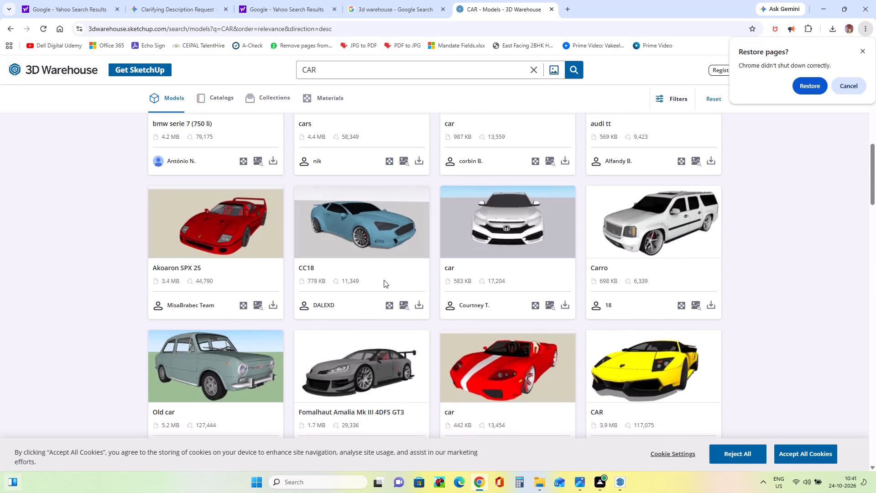
click(567, 307)
click(577, 325)
Switch to SketchUp, import 2016_Honda_Civic_LX_Sedan, and place the car on the floor at the front of the garage bay.
click(819, 9)
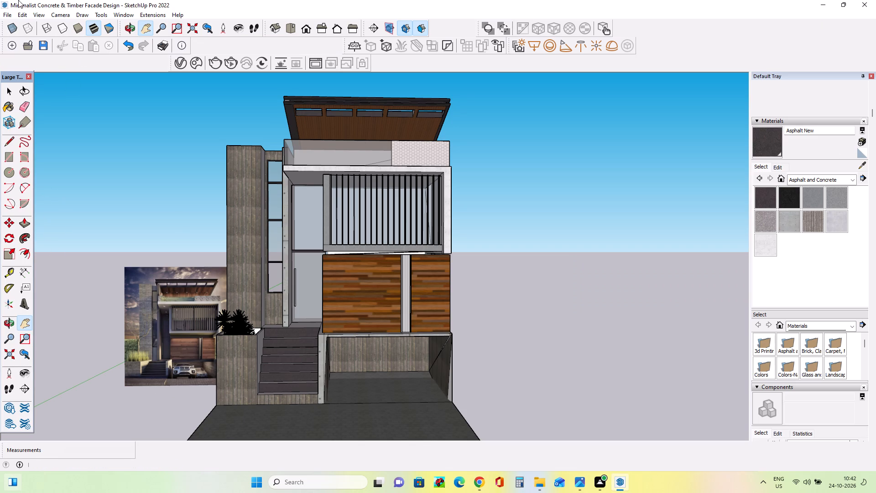
click(7, 15)
click(29, 172)
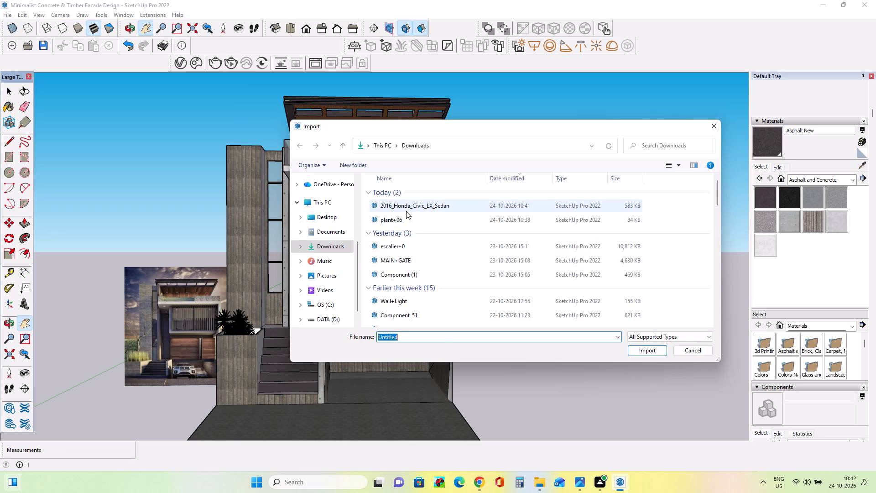
click(406, 211)
click(640, 353)
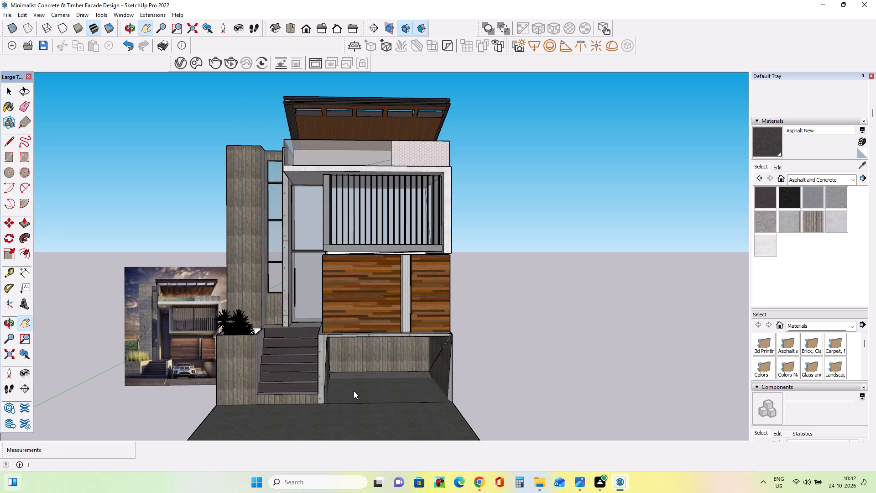
click(515, 269)
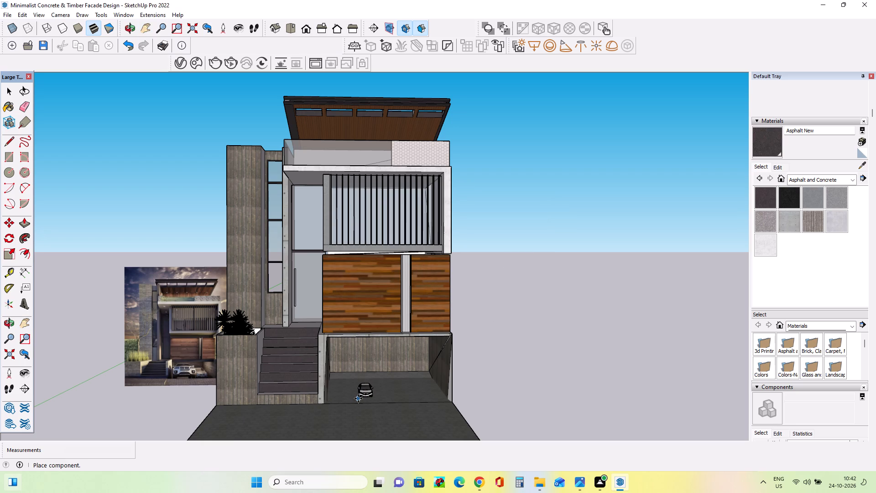
click(360, 402)
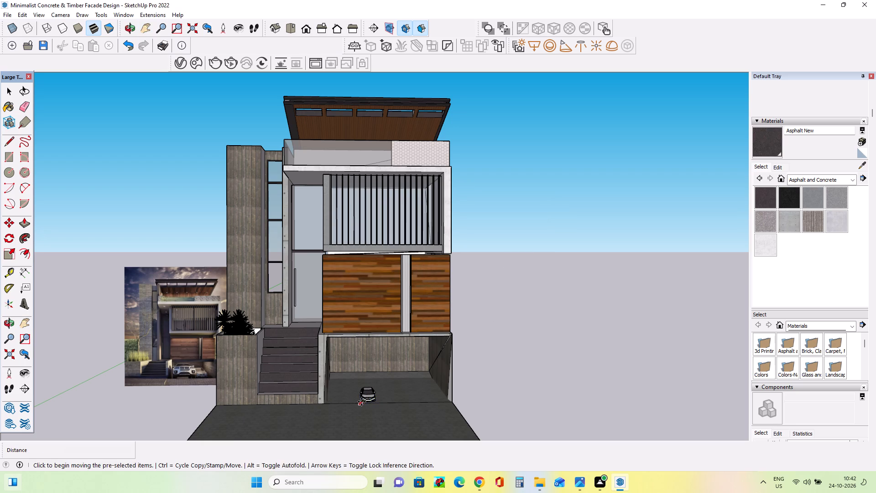
Scale the placed car up uniformly by a factor of about 3.2 to suit the garage bay.
scroll(366, 397, up, 9)
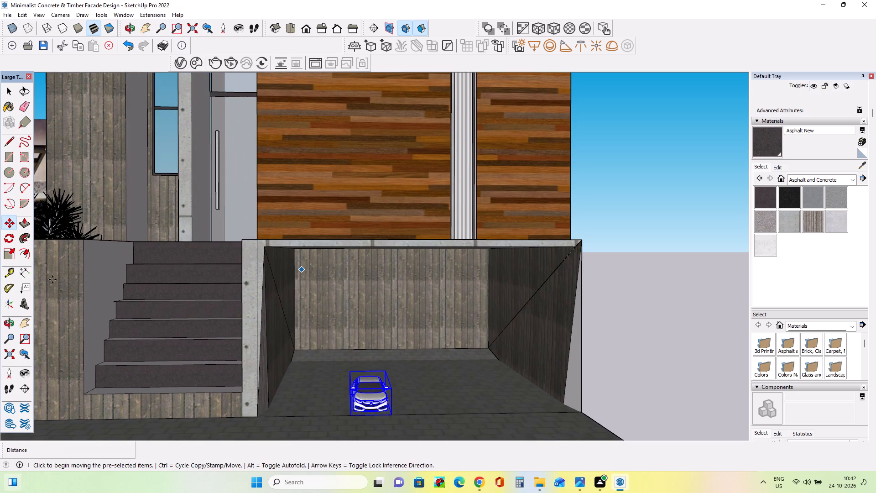
click(10, 253)
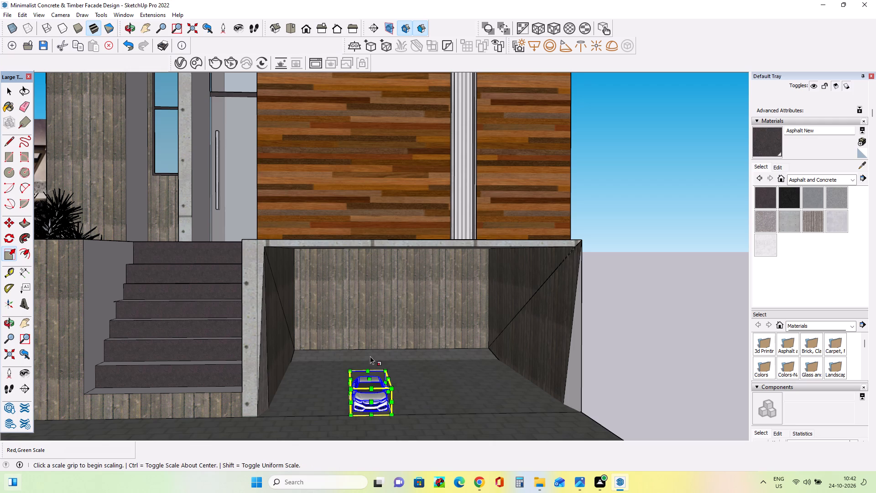
drag(383, 369, 428, 297)
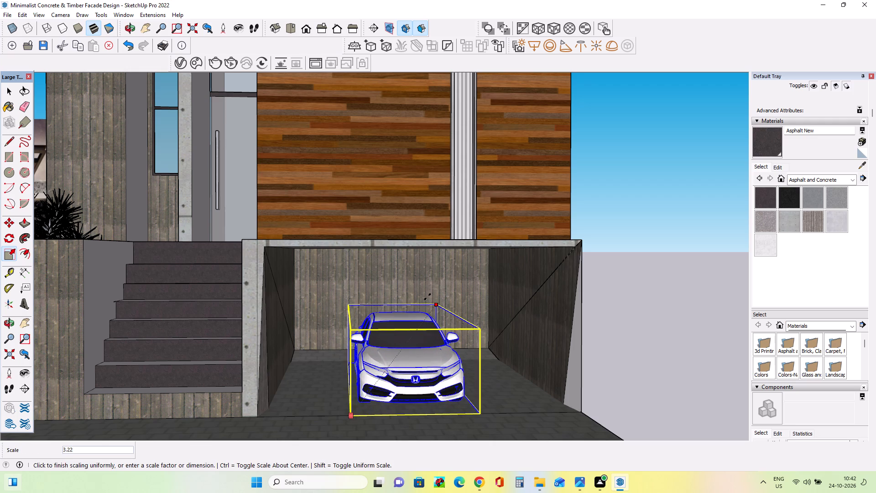
drag(428, 297, 429, 293)
middle_drag(403, 401, 409, 366)
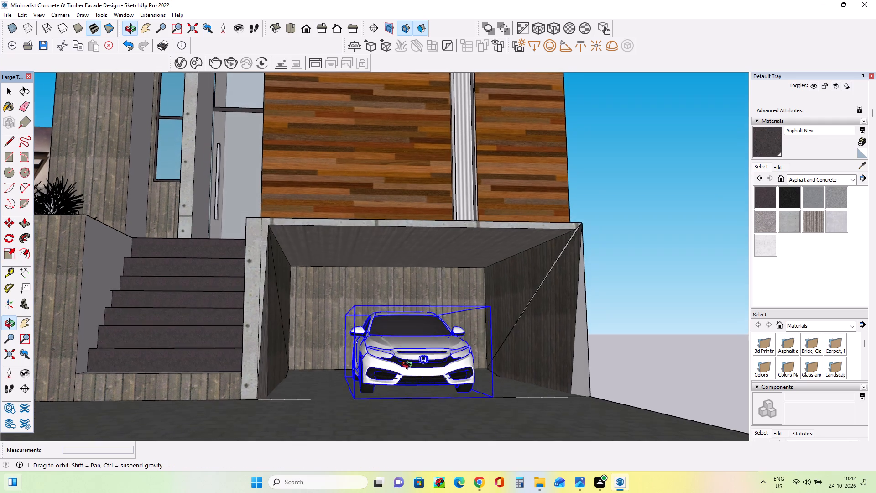
middle_drag(409, 366, 407, 371)
Scale the car's height by about 1.18, adjust its length slightly from the front face, and clear the selection.
scroll(406, 375, down, 9)
middle_drag(403, 409, 403, 444)
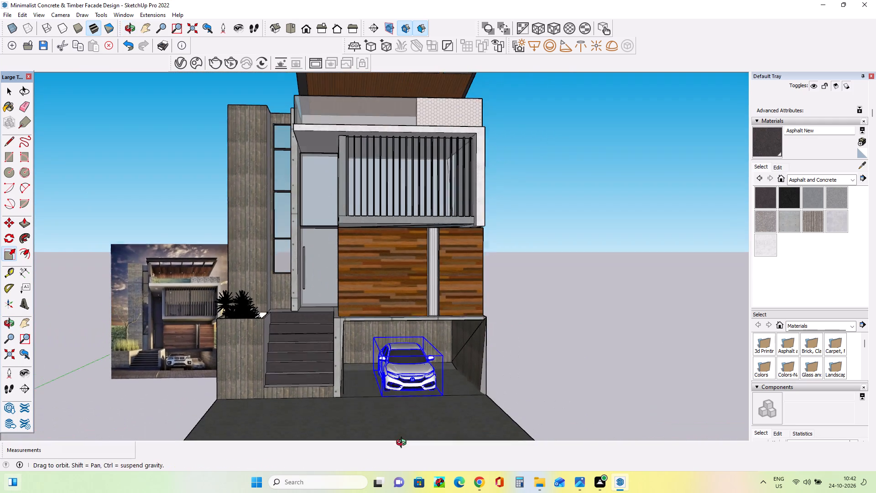
middle_drag(403, 444, 403, 444)
scroll(383, 394, up, 7)
middle_drag(379, 393, 359, 394)
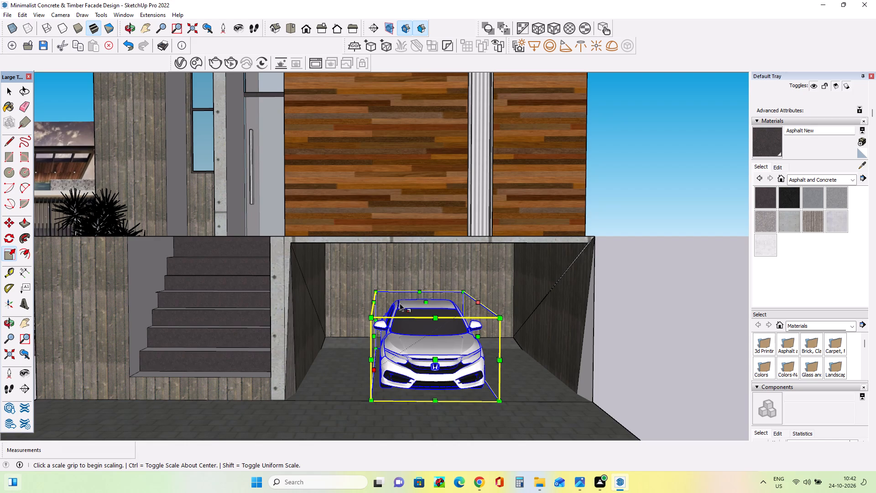
drag(423, 300, 426, 290)
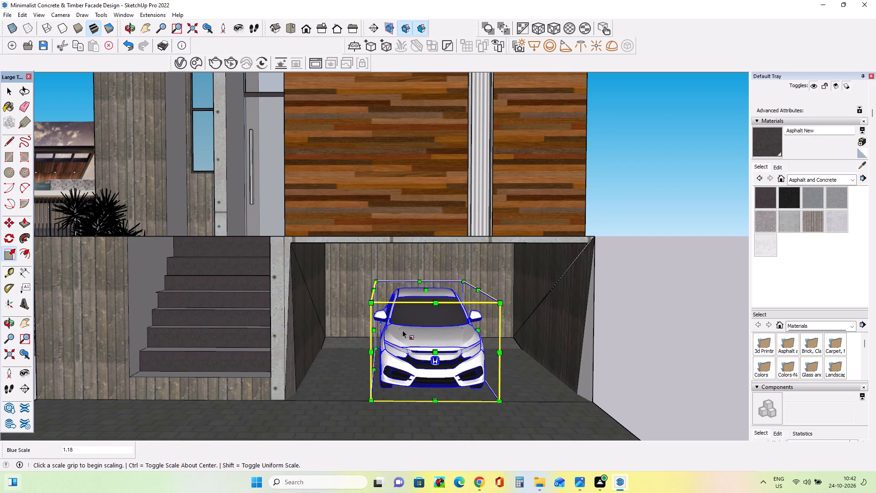
drag(434, 354, 439, 365)
scroll(367, 356, down, 10)
middle_drag(362, 360, 363, 342)
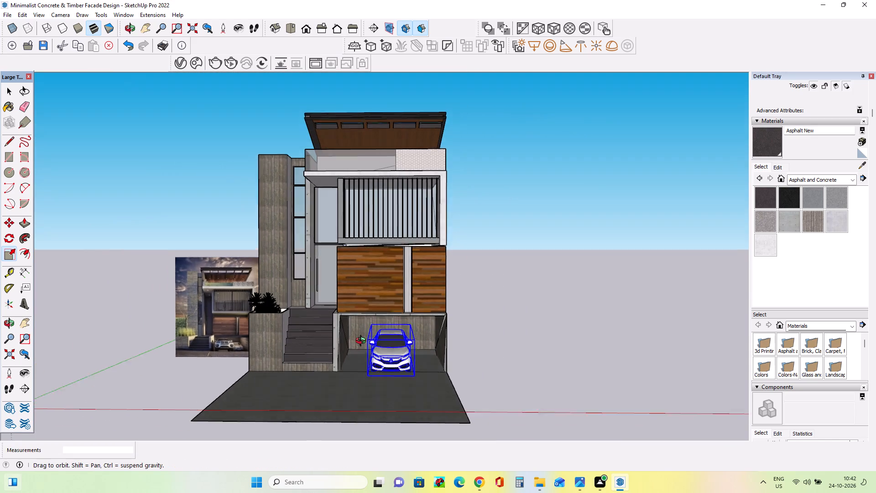
middle_drag(363, 342, 367, 334)
scroll(366, 334, up, 3)
scroll(366, 334, down, 3)
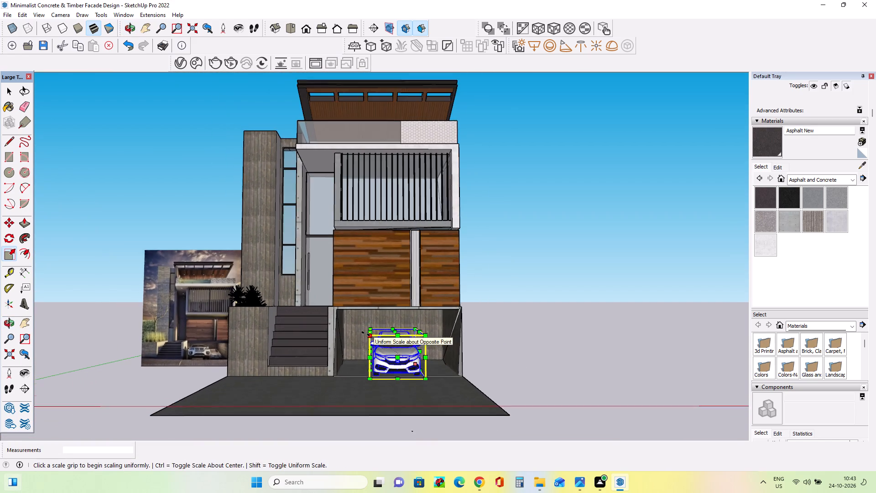
click(26, 324)
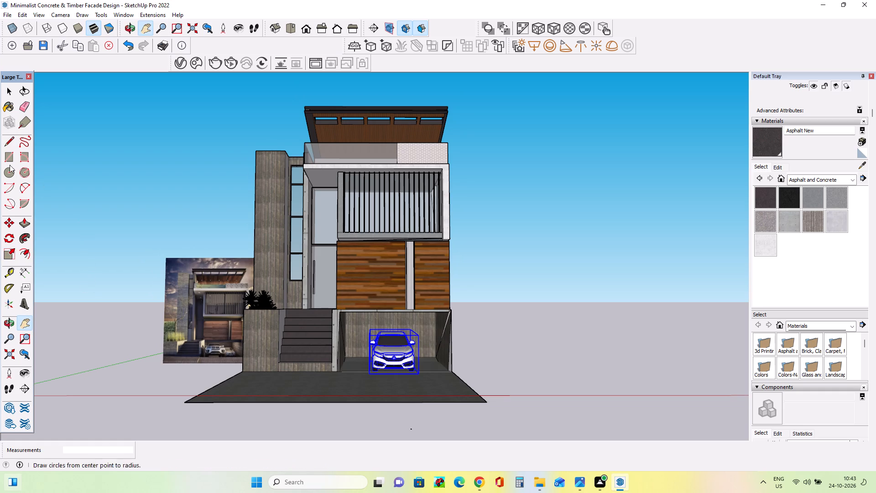
click(10, 91)
double_click(79, 173)
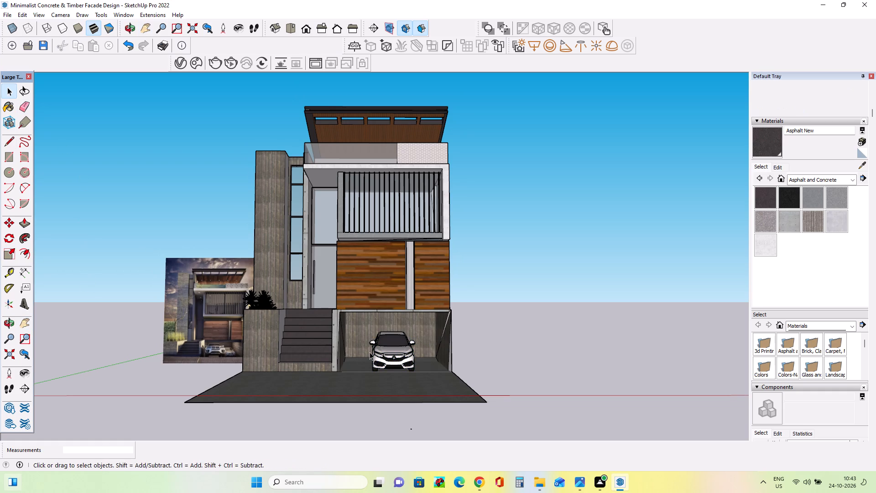
Examine the facade and the parked car from the front and side, comparing them with the reference image.
click(25, 320)
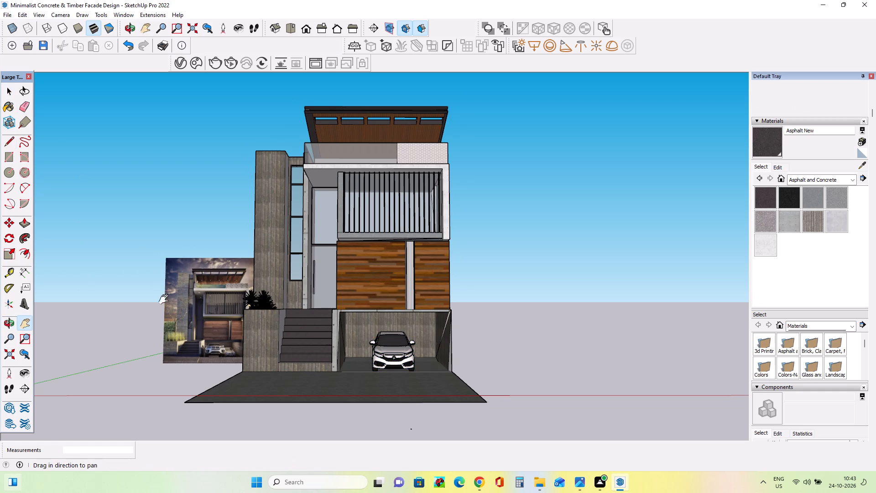
drag(214, 294, 229, 334)
scroll(358, 350, up, 2)
drag(358, 348, 351, 338)
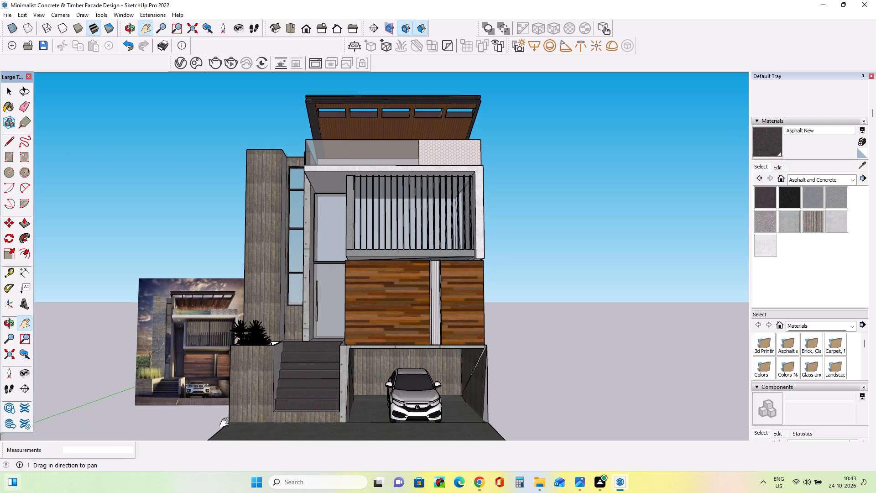
scroll(219, 392, up, 13)
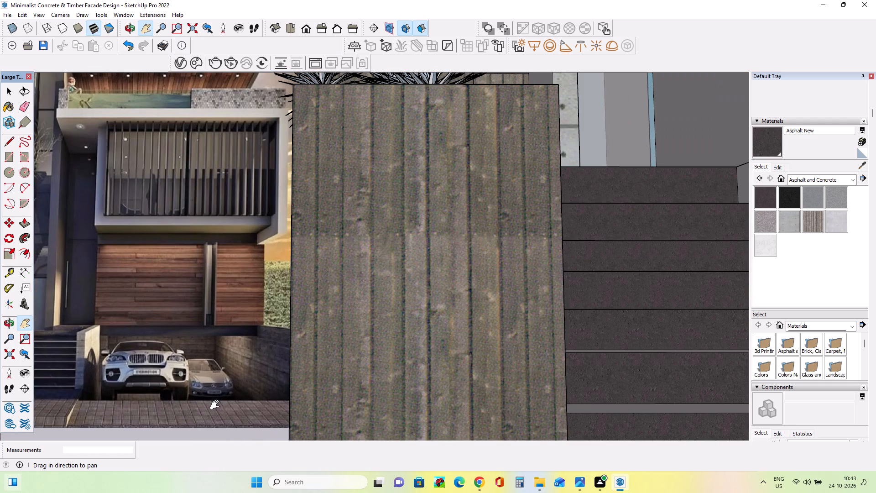
scroll(174, 408, down, 11)
scroll(317, 445, down, 2)
scroll(345, 409, down, 3)
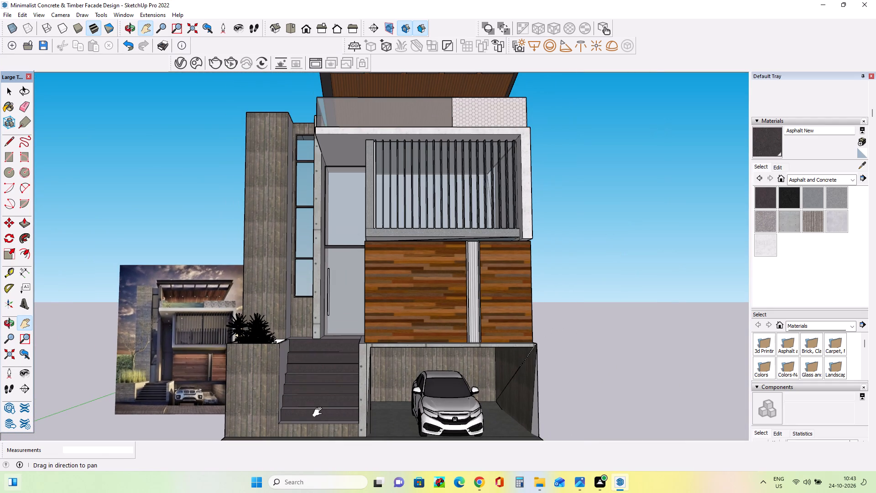
middle_drag(365, 425, 359, 404)
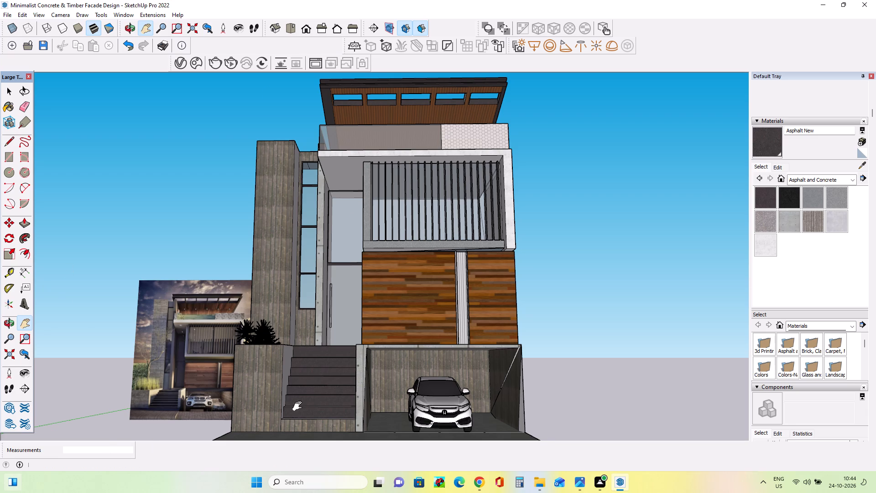
middle_drag(283, 353, 401, 344)
middle_drag(401, 344, 418, 342)
middle_drag(255, 362, 322, 352)
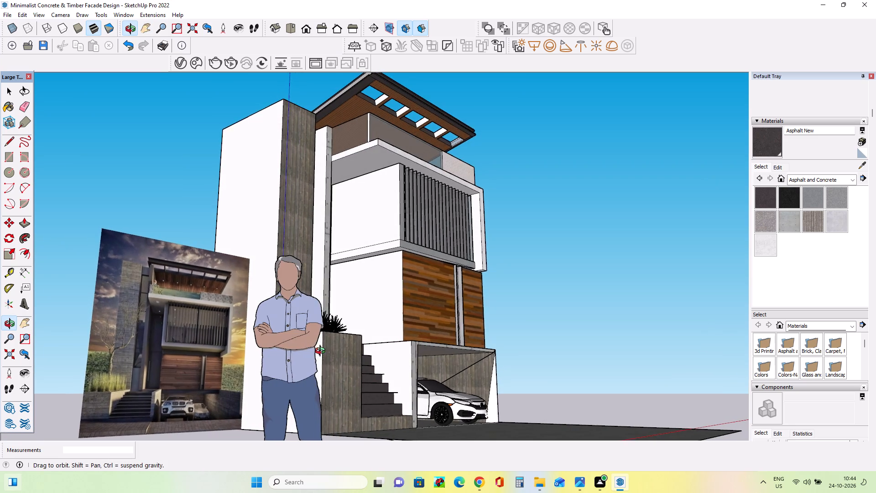
middle_drag(322, 352, 135, 360)
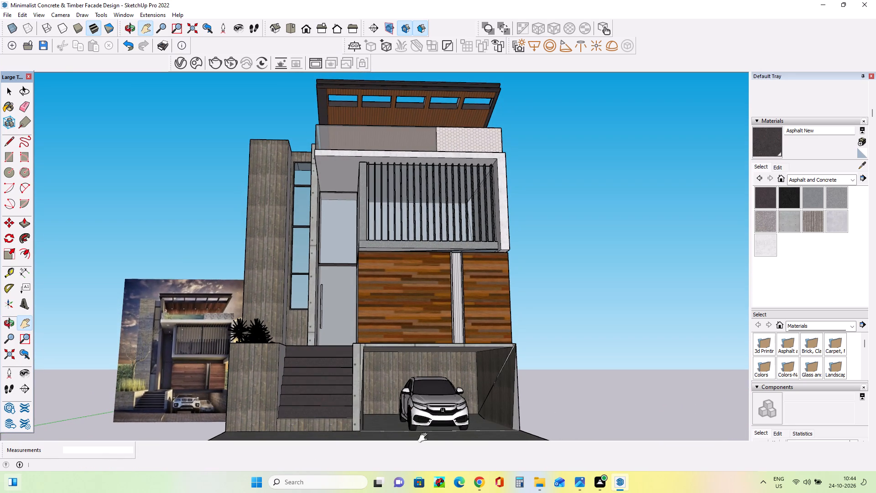
Switch to Chrome, search for Google in a new tab, and open the google.com home page.
click(480, 482)
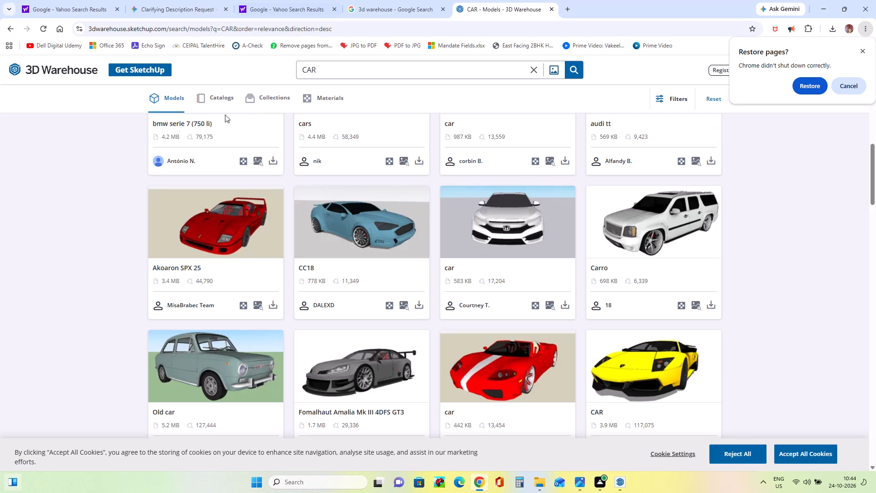
click(569, 14)
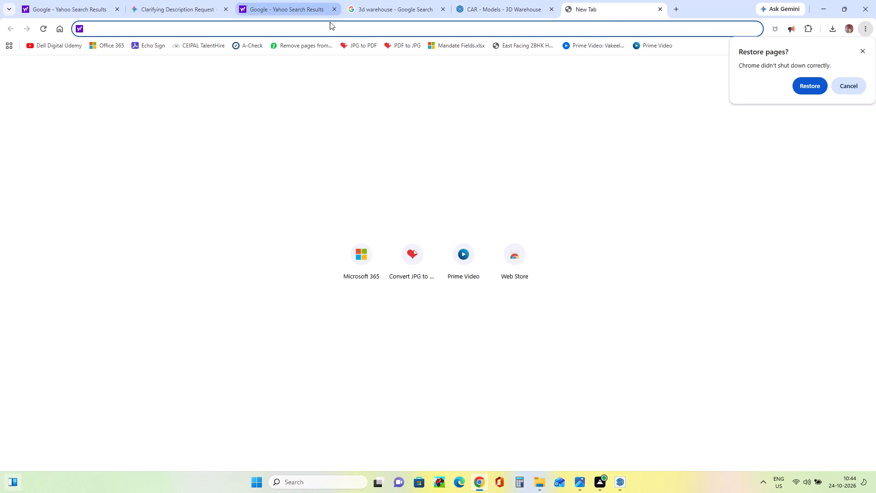
click(323, 29)
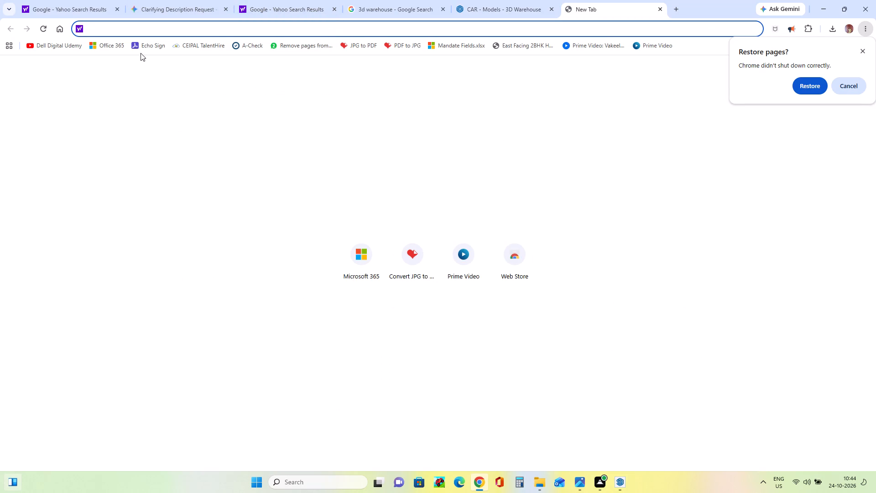
key(f)
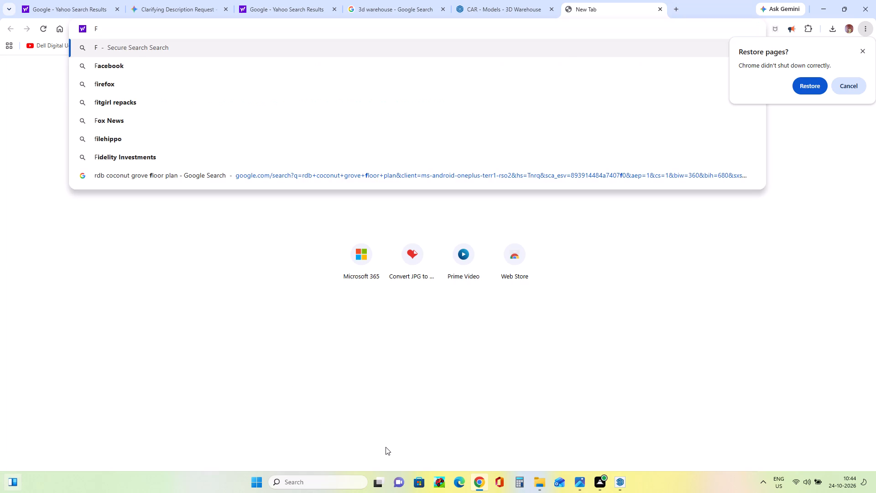
key(BackSpace)
key(g)
key(o)
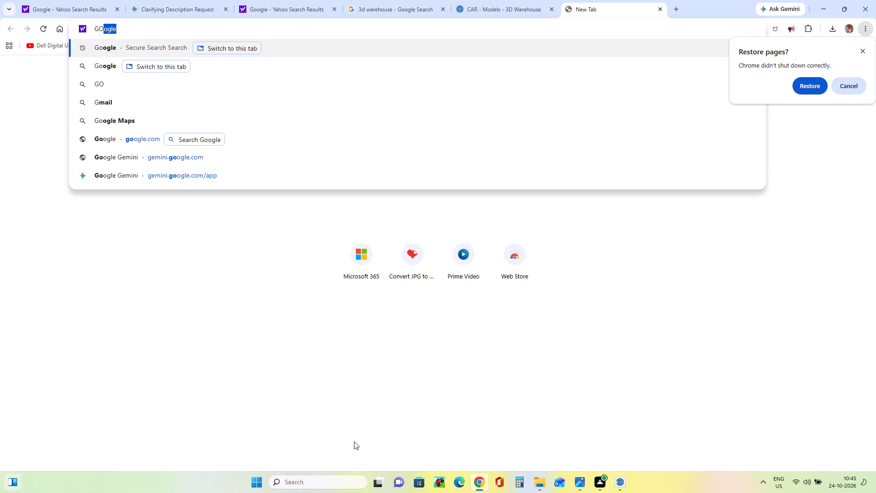
key(o)
key(Return)
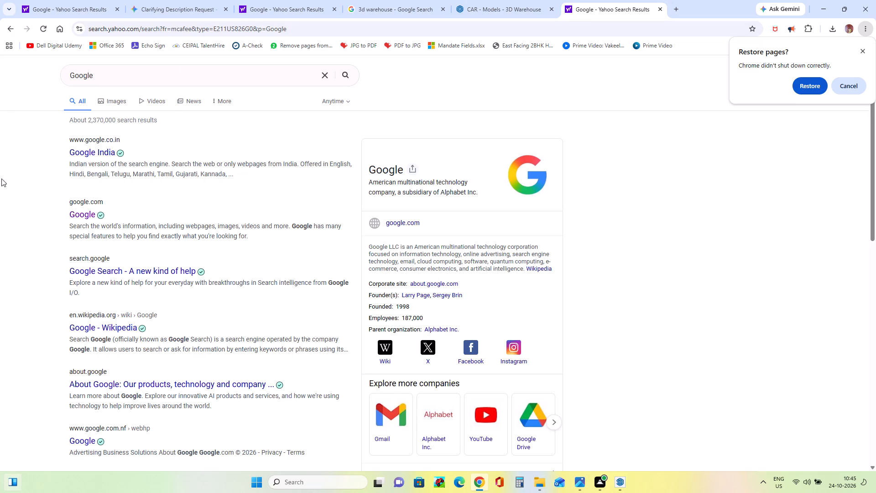
click(87, 218)
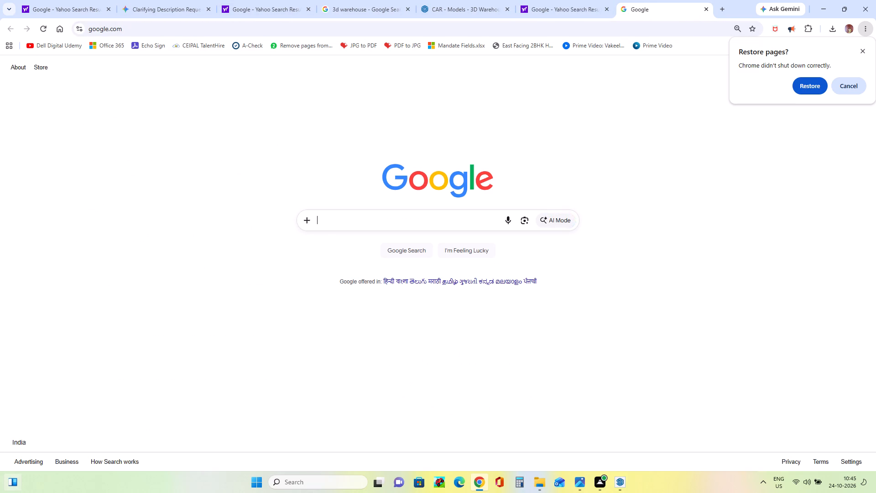
Search Google for IMAGES.
click(325, 219)
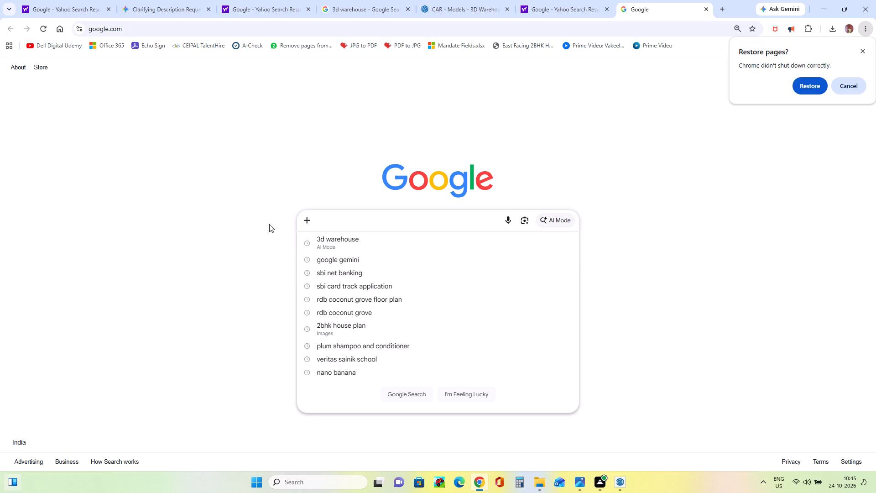
text(IMA)
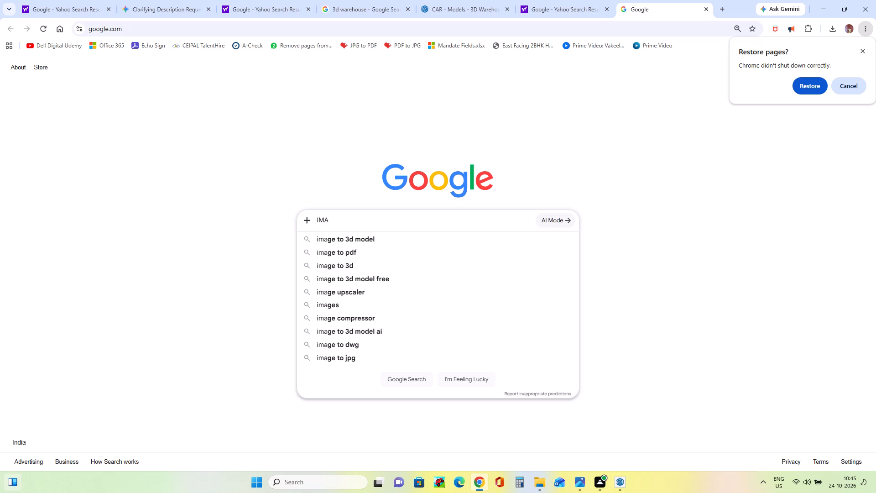
key(g)
text(ES)
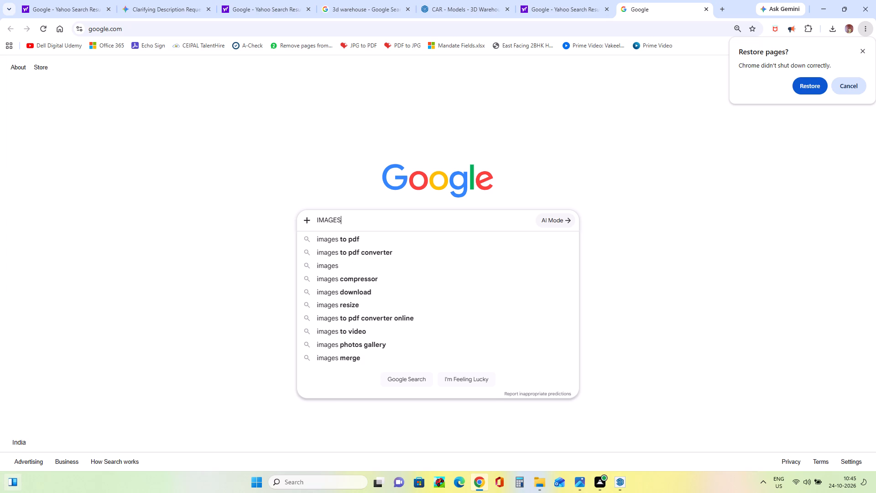
key(Return)
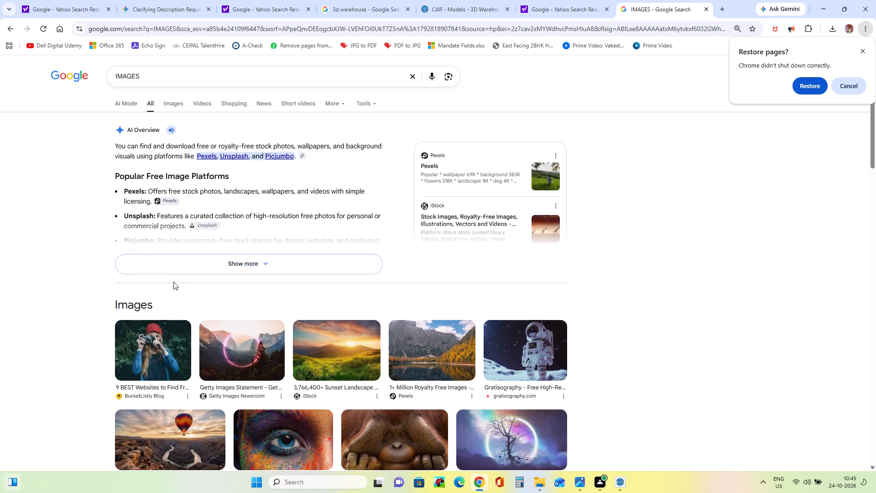
Browse the image results for IMAGES and open the preview of the lone green tree in a lavender field at sunset.
scroll(173, 283, down, 7)
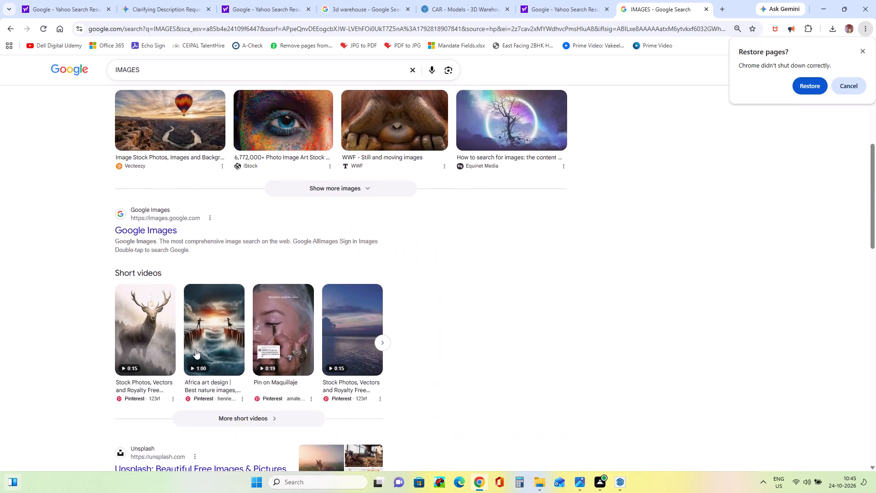
scroll(208, 365, down, 3)
scroll(206, 356, up, 6)
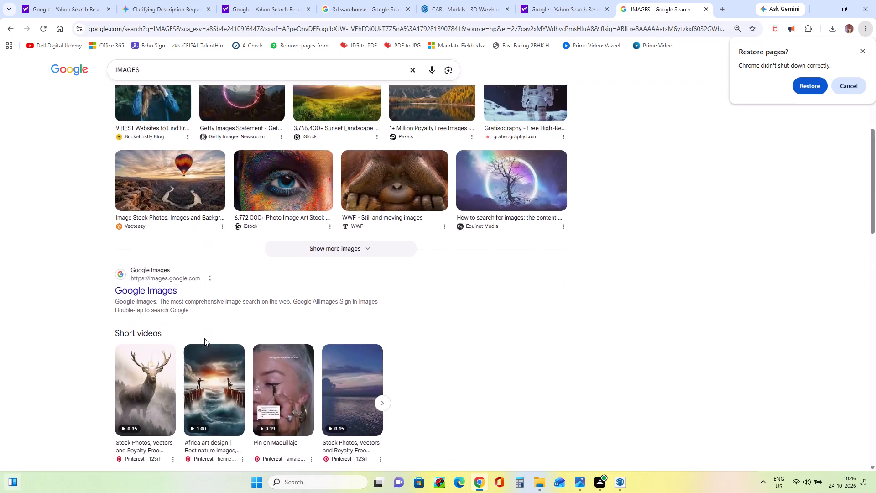
scroll(204, 338, up, 6)
click(176, 104)
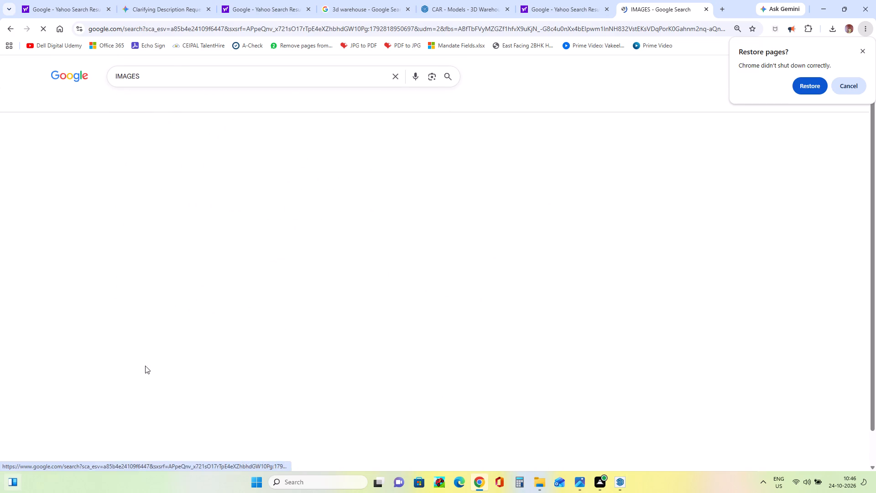
scroll(310, 256, down, 4)
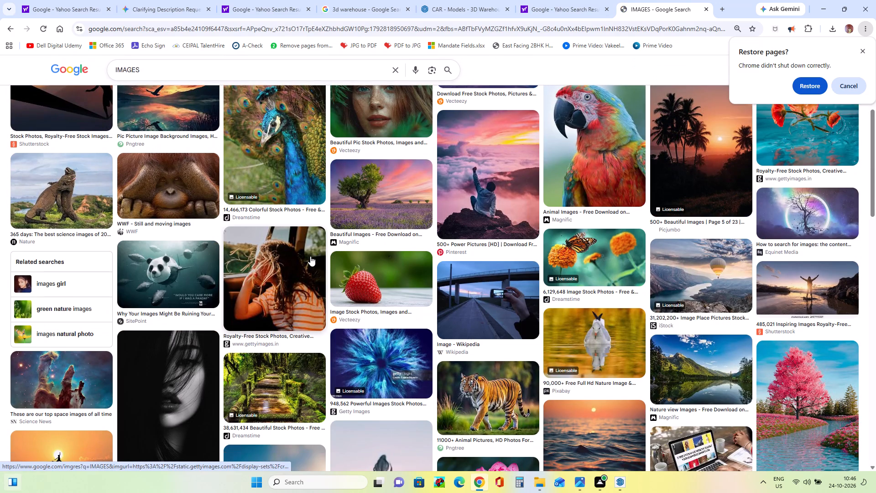
click(384, 211)
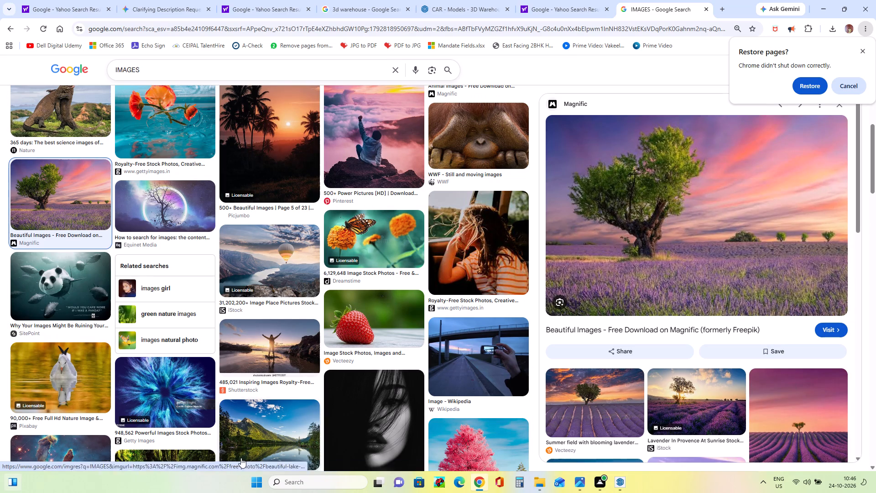
Capture a rectangular snip of the enlarged lavender field picture with Snipping Tool.
click(322, 481)
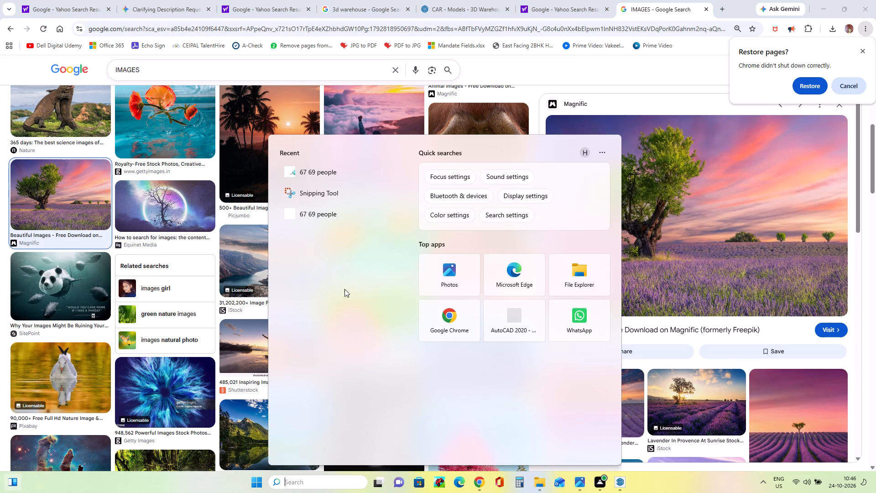
click(325, 196)
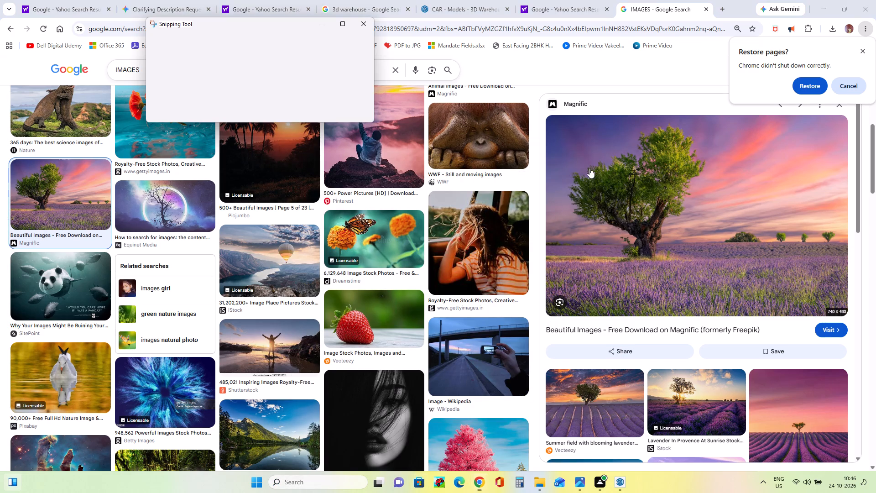
click(161, 38)
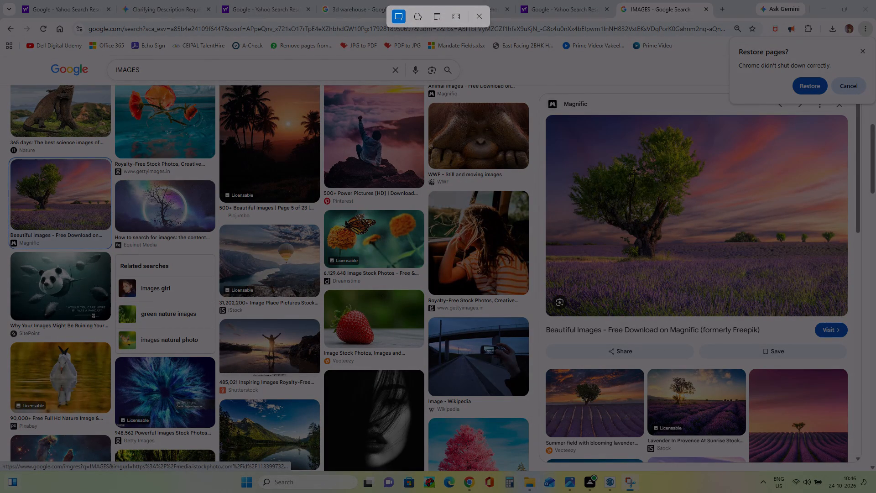
drag(550, 118, 828, 308)
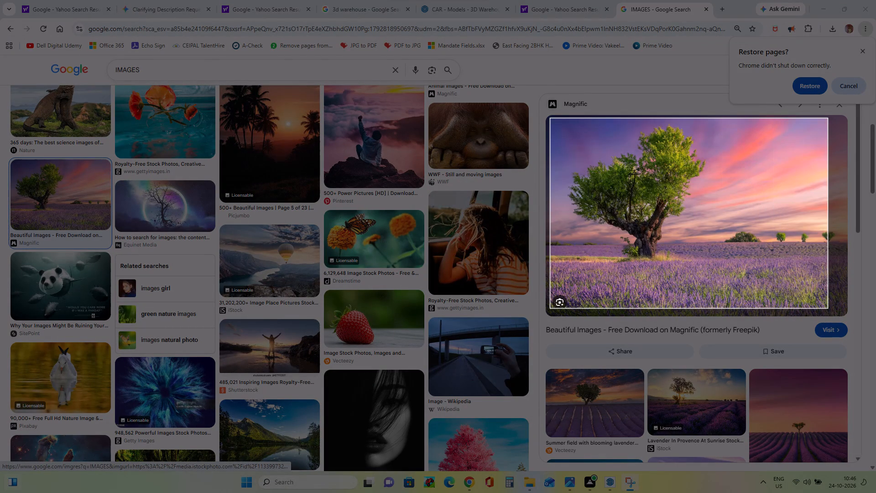
drag(828, 308, 844, 309)
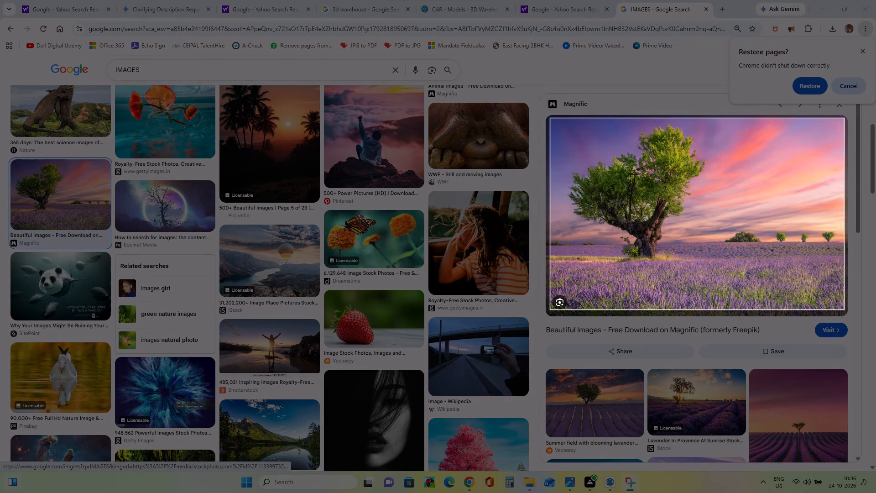
drag(844, 309, 843, 310)
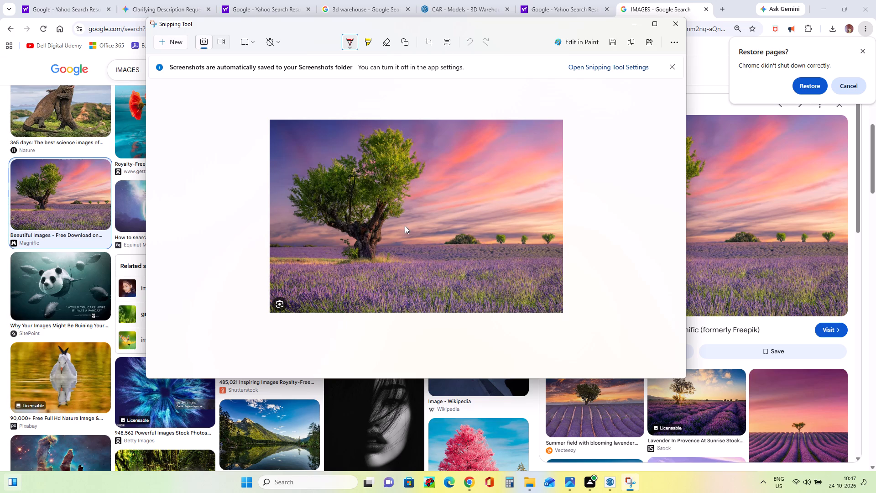
Save the snip to the Desktop as a PNG named Screenshot 2026-10-24.
key(ctrl+s)
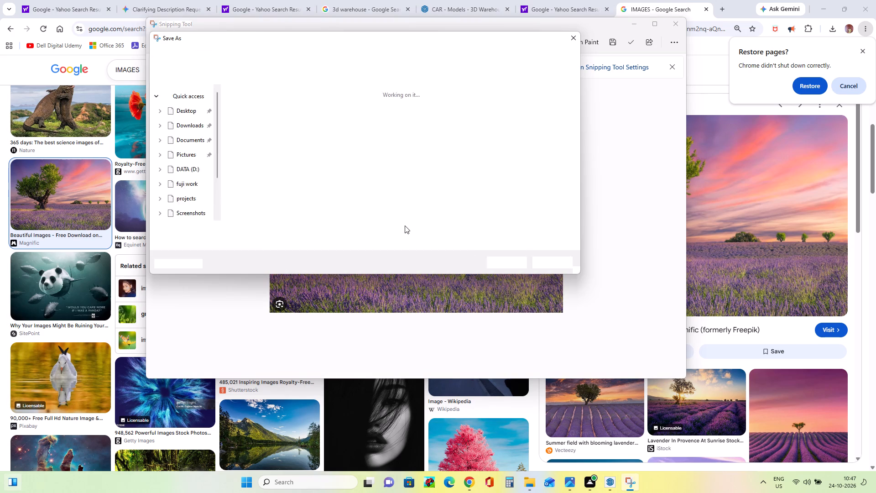
click(188, 110)
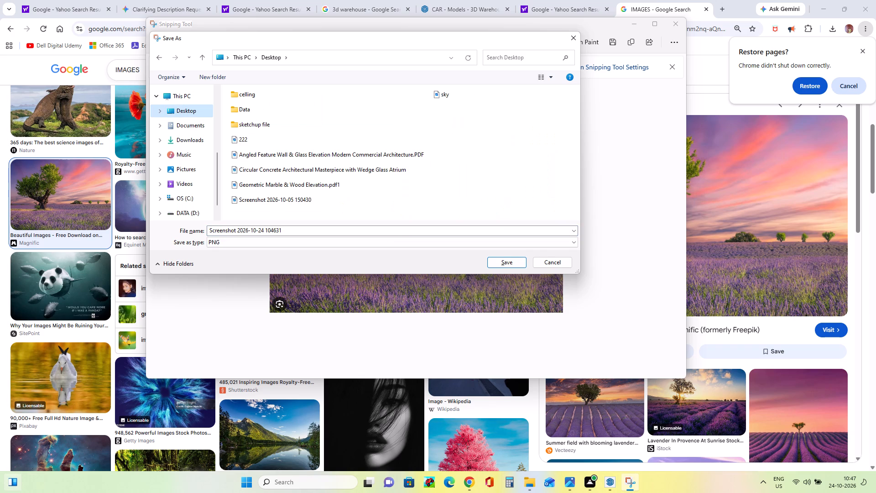
click(285, 232)
click(287, 227)
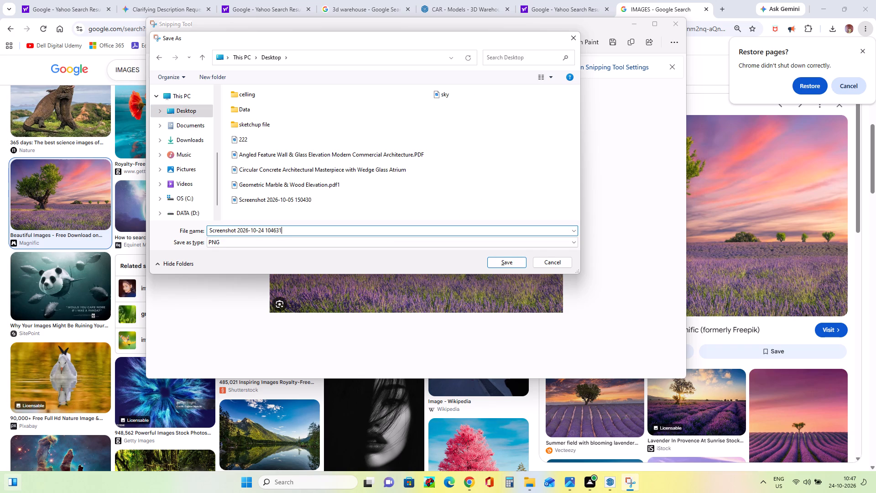
click(287, 229)
click(289, 231)
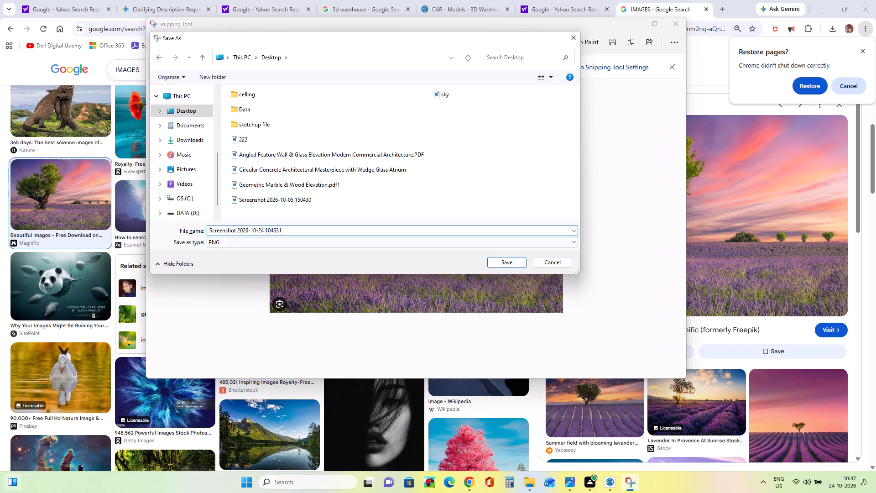
click(277, 226)
click(282, 227)
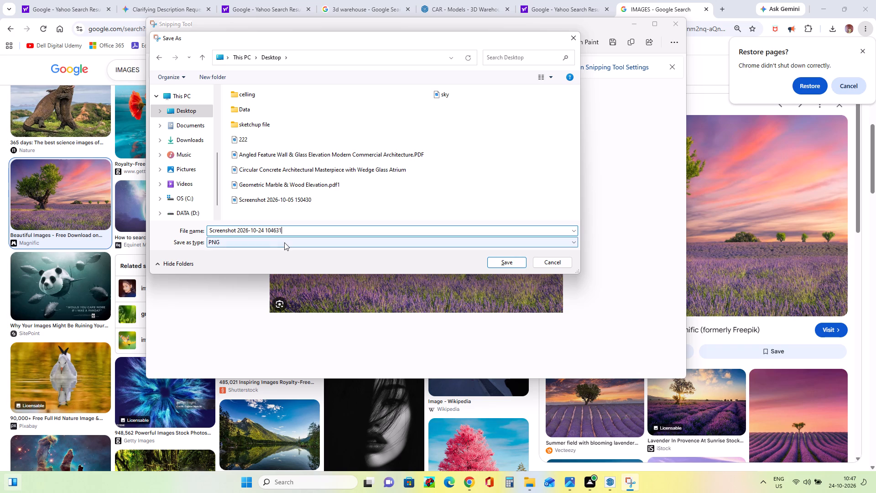
key(BackSpace)
key(BackSpace)
key(BackSpace)
key(BackSpace)
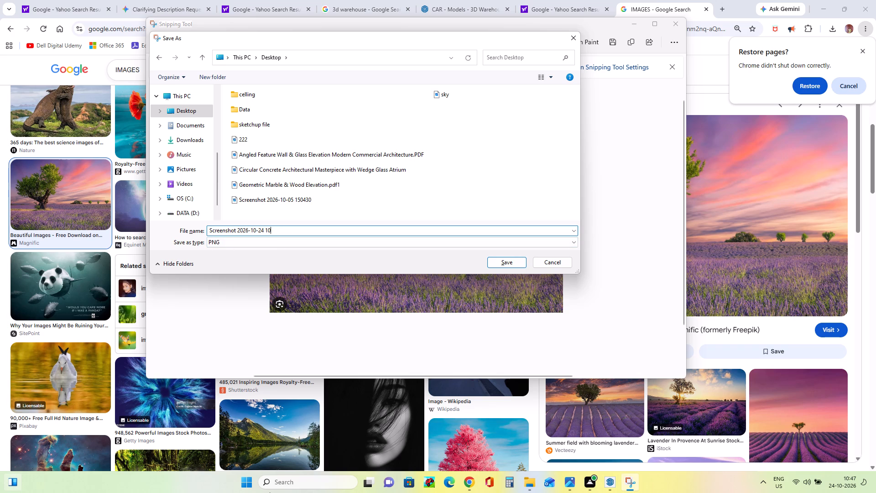
key(BackSpace)
key(BackSpace)
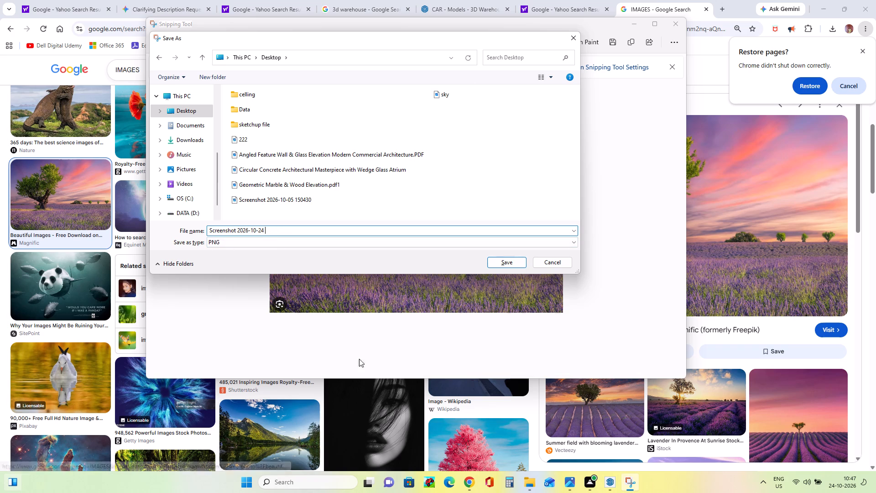
click(500, 263)
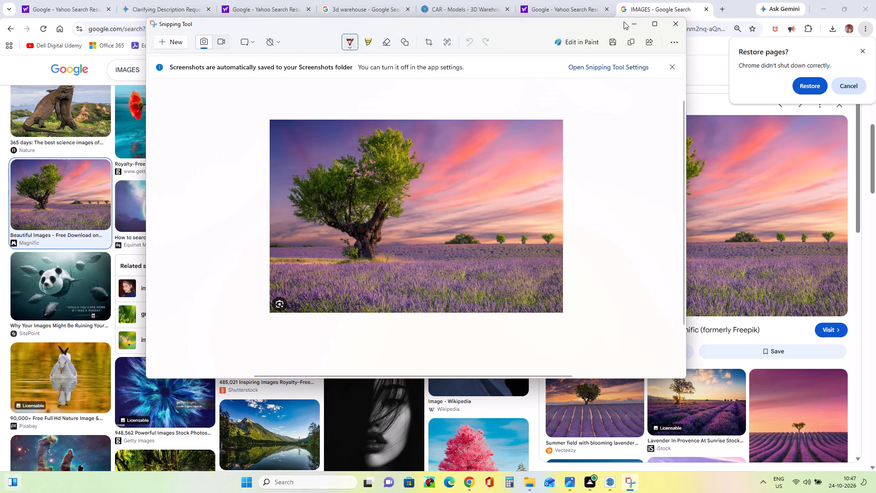
Switch to SketchUp and import Screenshot 2026-10-24 from the Desktop as an image.
click(633, 23)
click(816, 3)
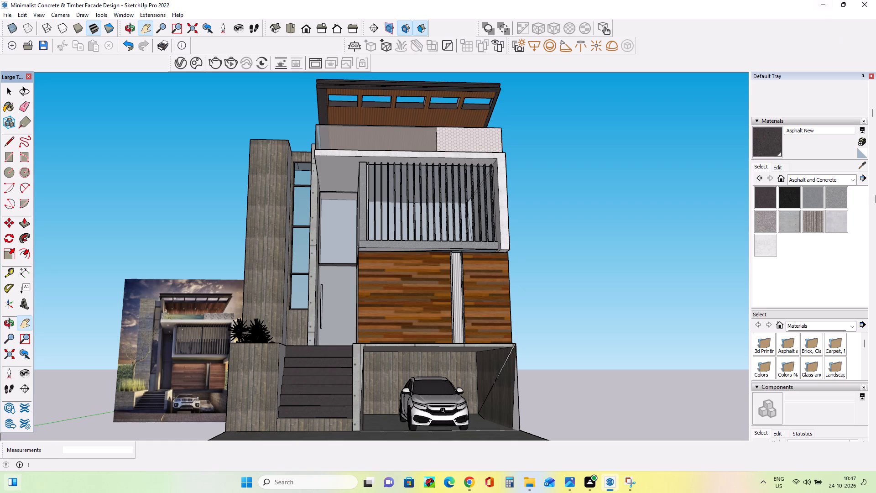
click(5, 16)
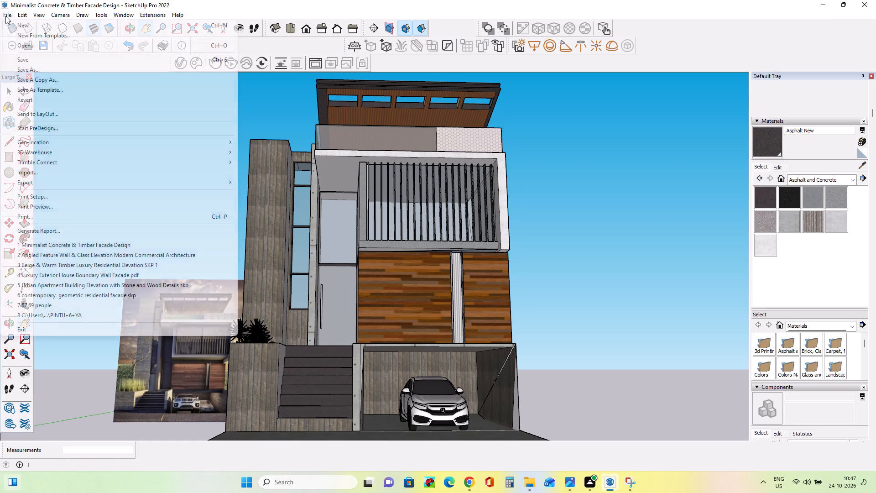
click(56, 175)
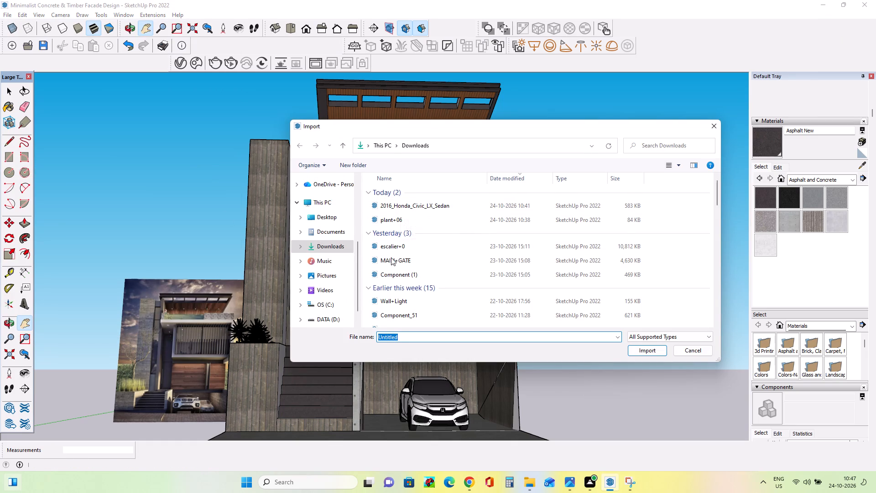
click(327, 211)
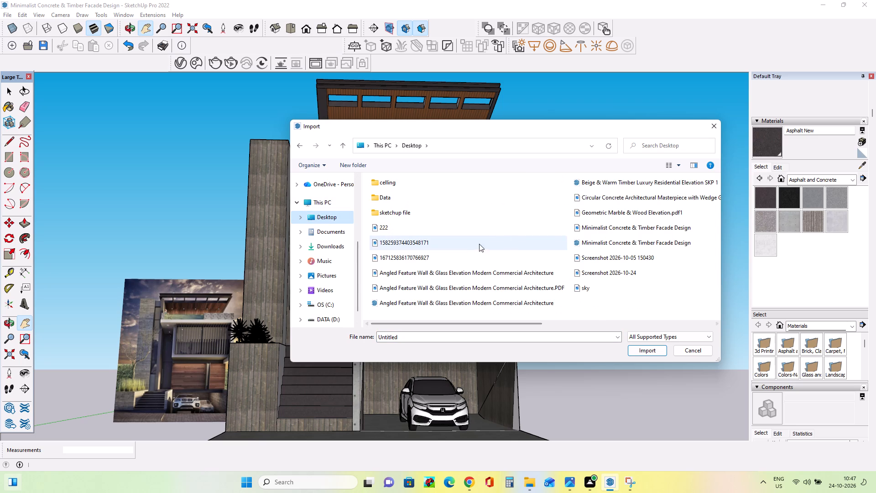
click(624, 272)
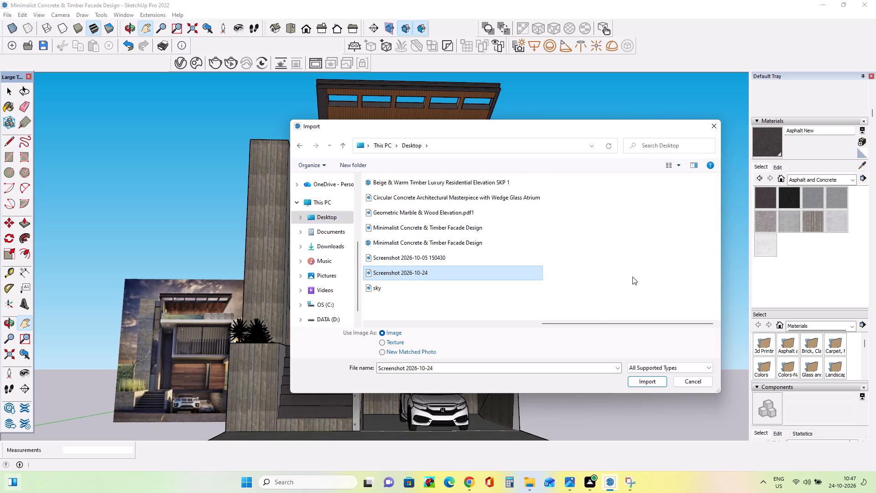
click(643, 386)
Place the imported lavender field picture on the building's rear wall at a height of about 14' 11".
middle_drag(624, 349, 255, 320)
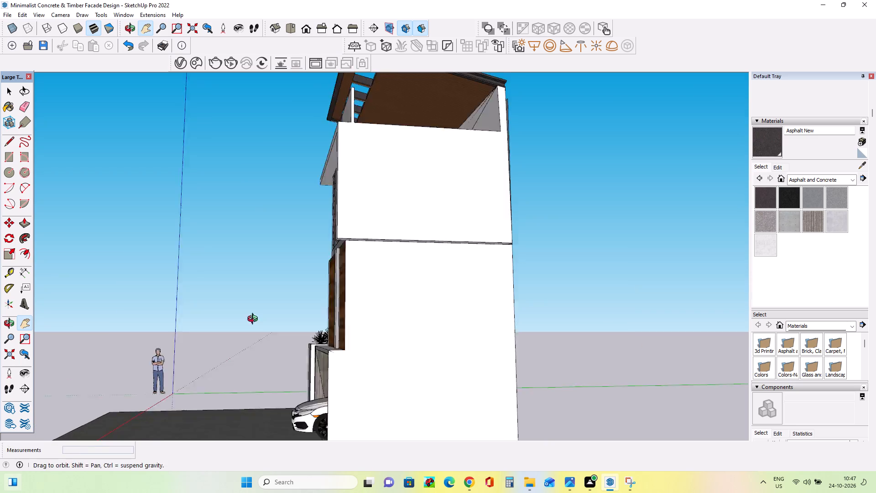
middle_drag(255, 320, 250, 321)
middle_drag(553, 339, 267, 315)
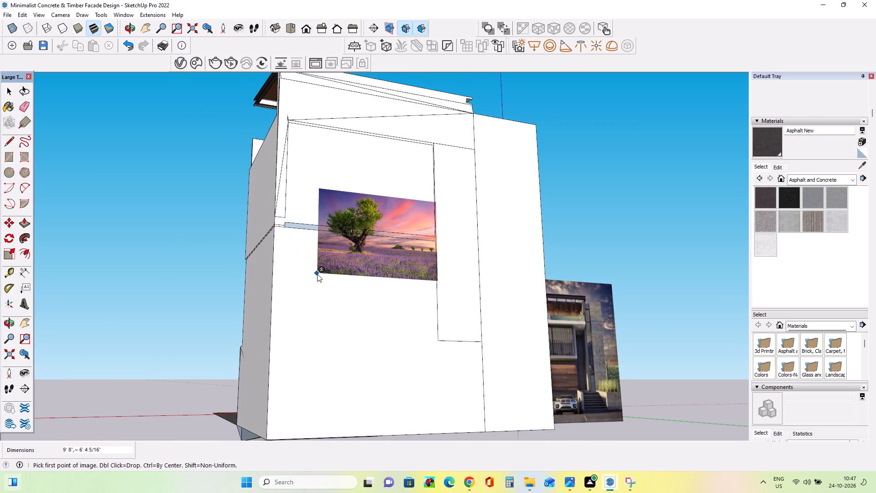
click(317, 277)
middle_drag(363, 320, 478, 293)
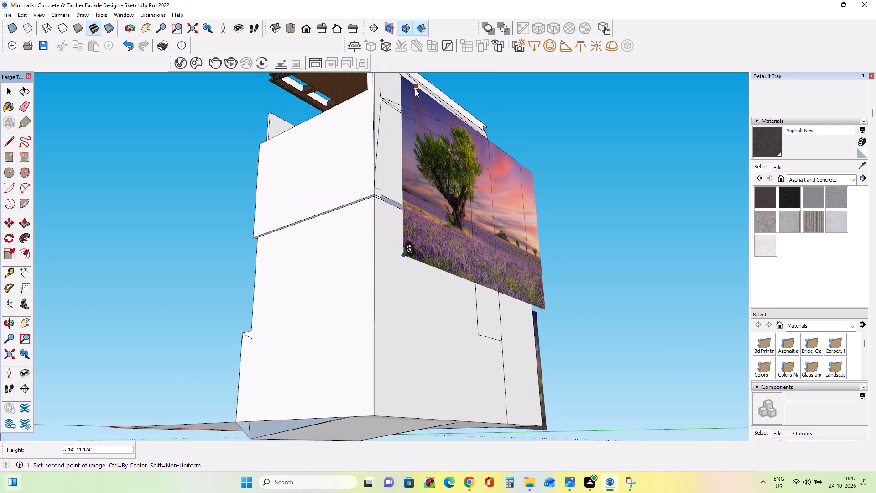
click(416, 86)
Scale the lavender field picture up uniformly from an upper corner by a factor of about 1.71.
middle_drag(502, 169, 396, 299)
scroll(396, 299, down, 4)
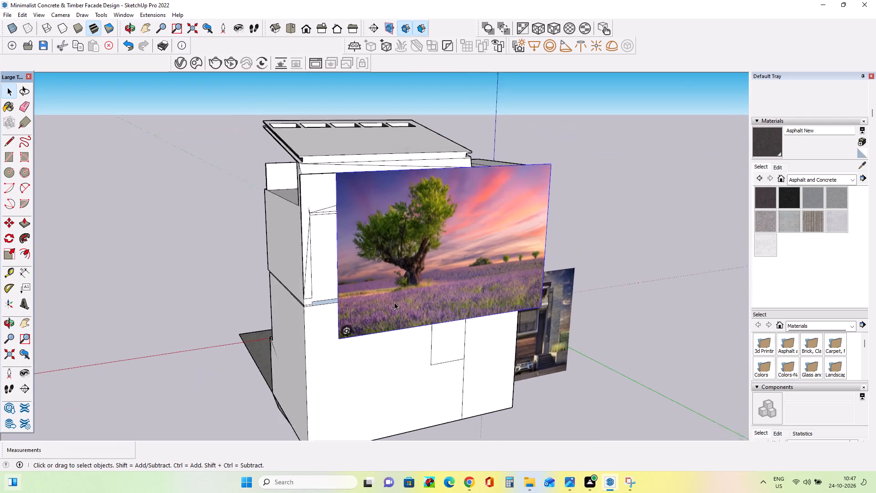
scroll(394, 302, down, 3)
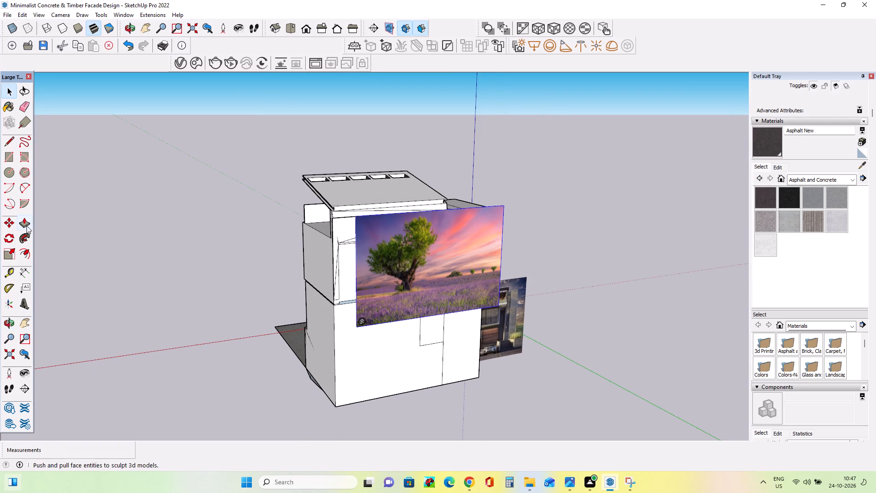
click(5, 249)
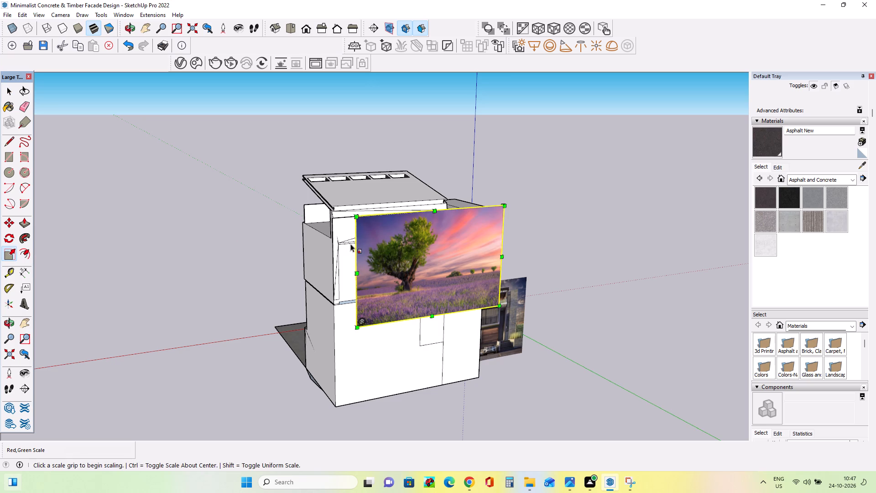
drag(356, 212, 208, 155)
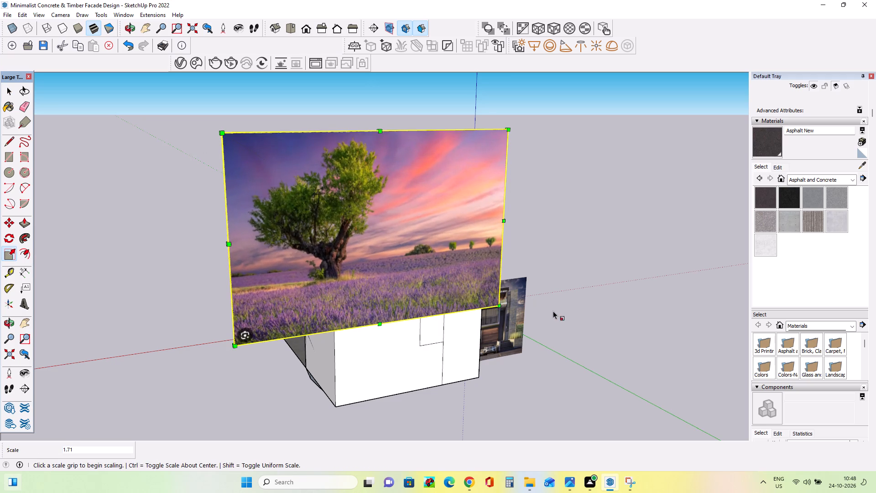
Enlarge the backdrop picture from its lower corner and stretch its bottom edge down toward the base of the building.
middle_drag(552, 312, 255, 274)
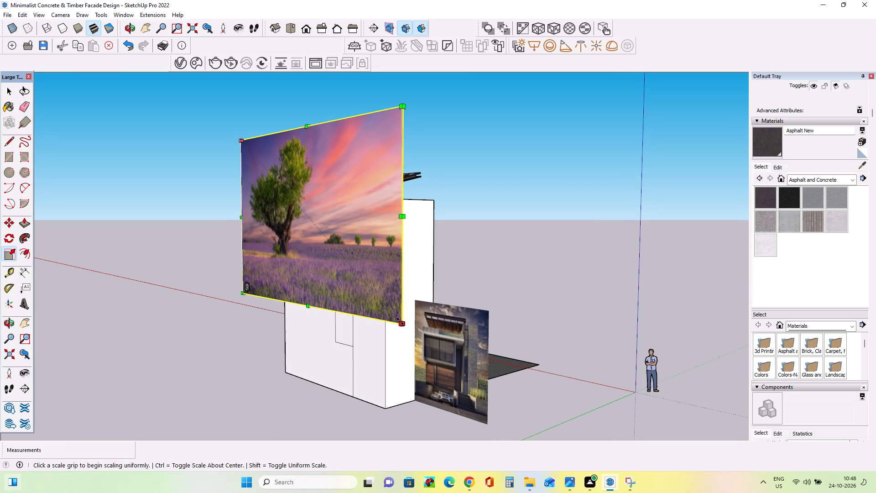
drag(400, 321, 403, 468)
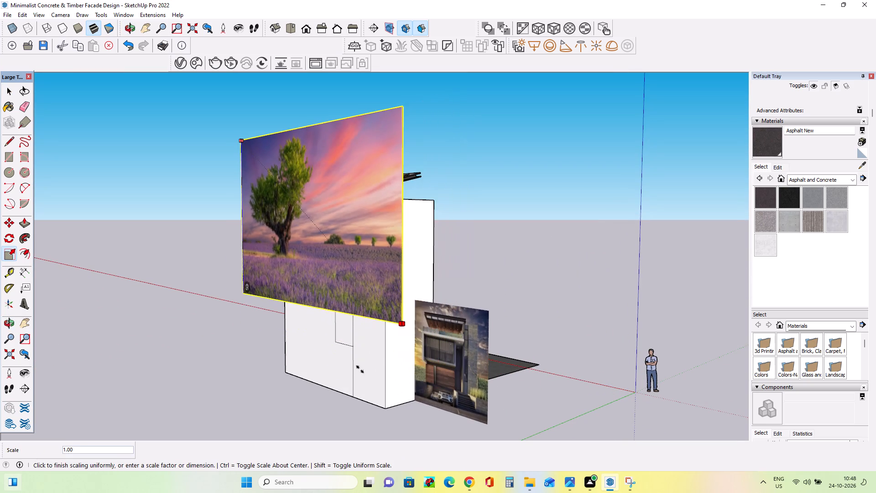
click(410, 410)
drag(323, 345, 322, 362)
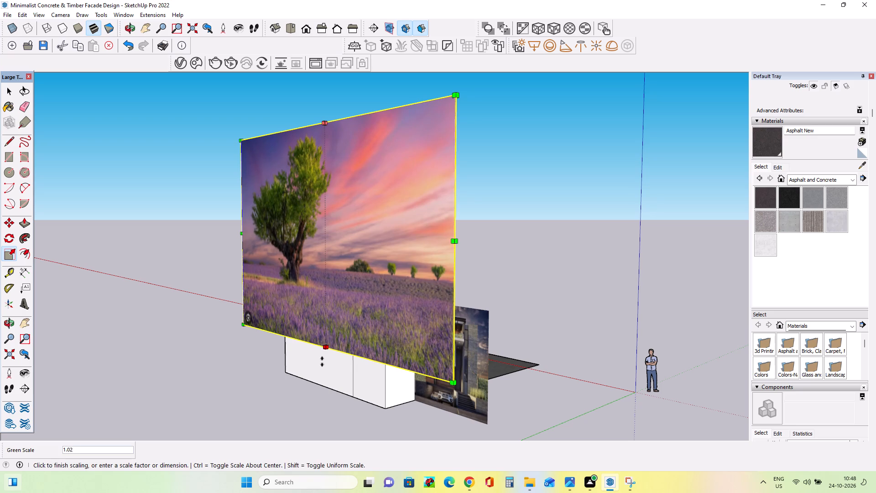
drag(322, 362, 333, 404)
Enlarge the backdrop picture from both upper corners so it extends well beyond the house on either side and above.
middle_drag(524, 408, 349, 390)
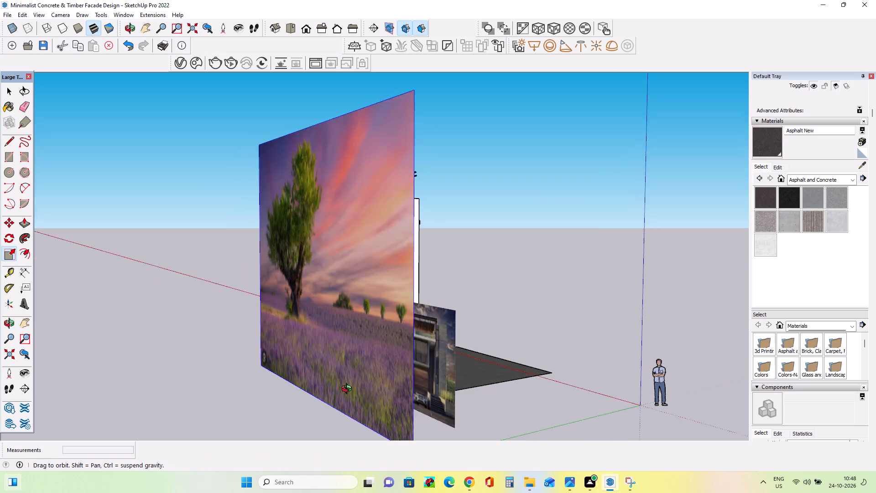
middle_drag(349, 390, 167, 379)
middle_drag(496, 304, 273, 336)
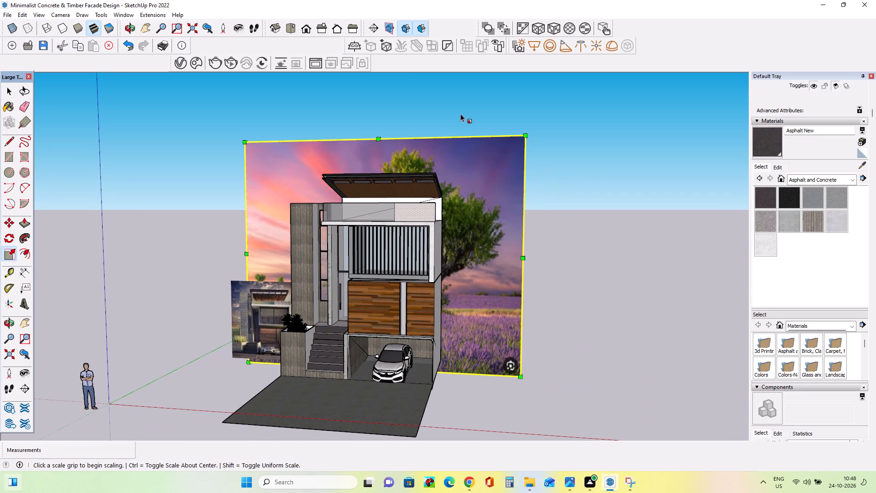
drag(523, 135, 686, 131)
scroll(510, 199, down, 3)
middle_drag(532, 198, 620, 210)
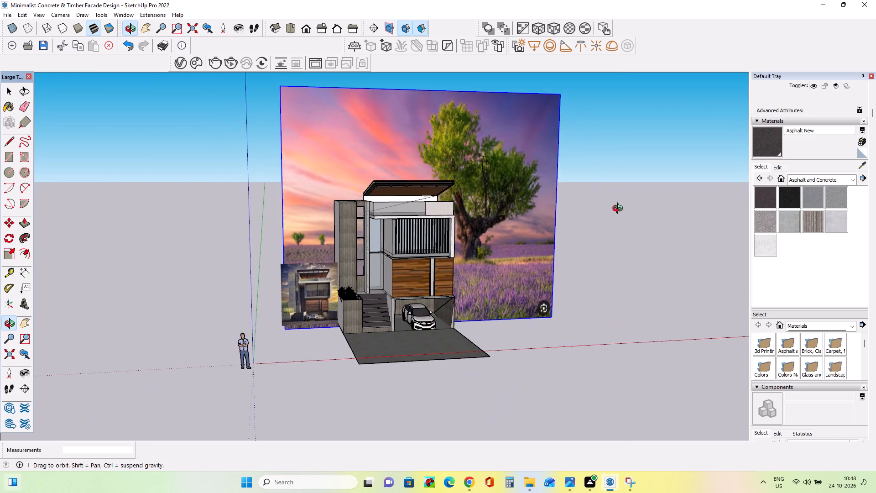
middle_drag(620, 210, 593, 210)
drag(288, 84, 247, 84)
Examine from the front how the enlarged lavender backdrop frames the house.
scroll(504, 198, up, 3)
middle_drag(468, 237, 454, 194)
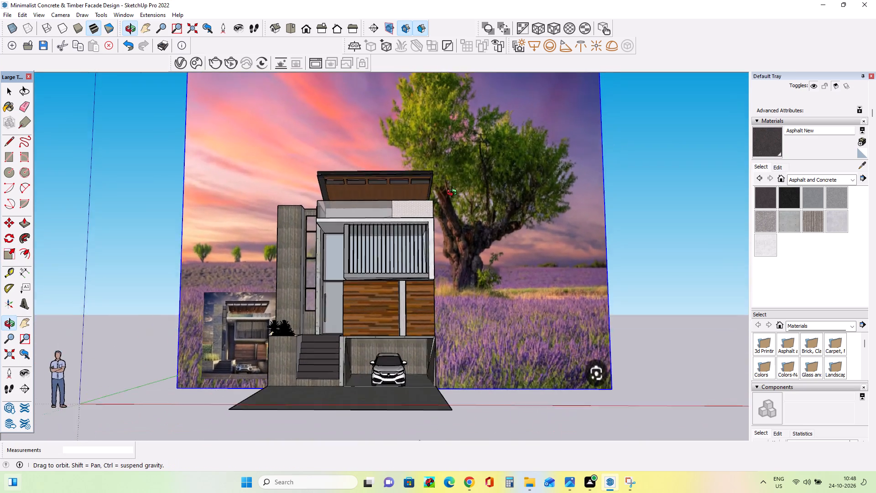
middle_drag(454, 194, 463, 206)
scroll(430, 255, up, 2)
middle_click(440, 257)
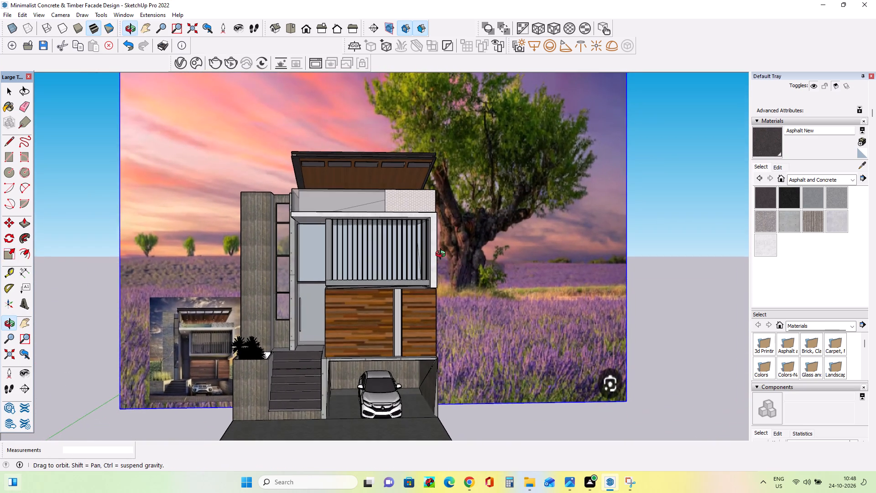
scroll(443, 255, down, 2)
middle_drag(443, 228, 443, 223)
scroll(443, 223, up, 1)
middle_click(443, 223)
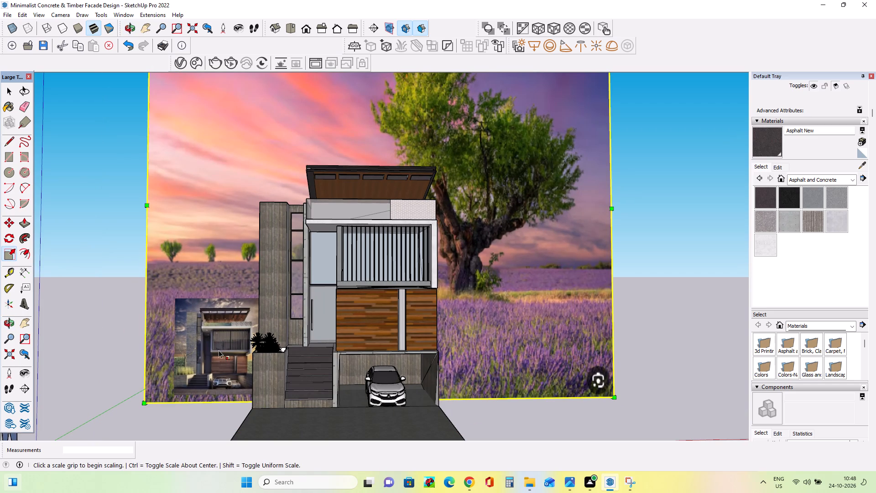
Delete the facade reference image standing beside the house.
click(10, 89)
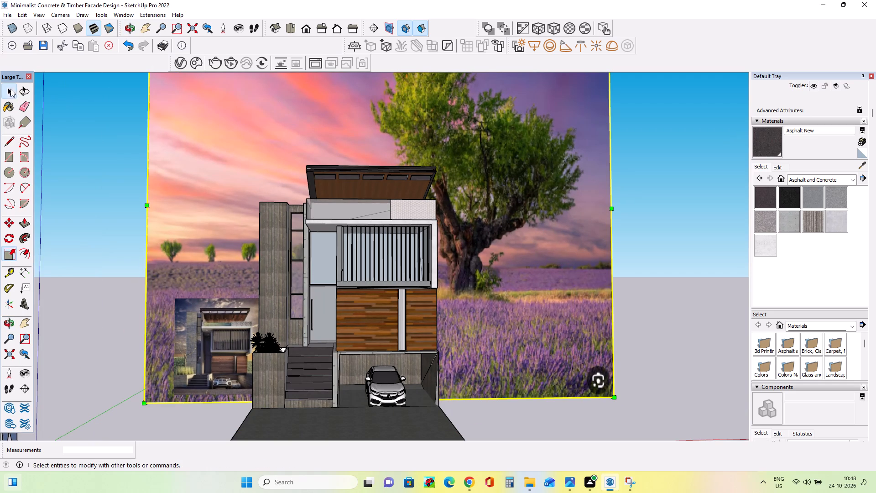
double_click(113, 172)
click(223, 358)
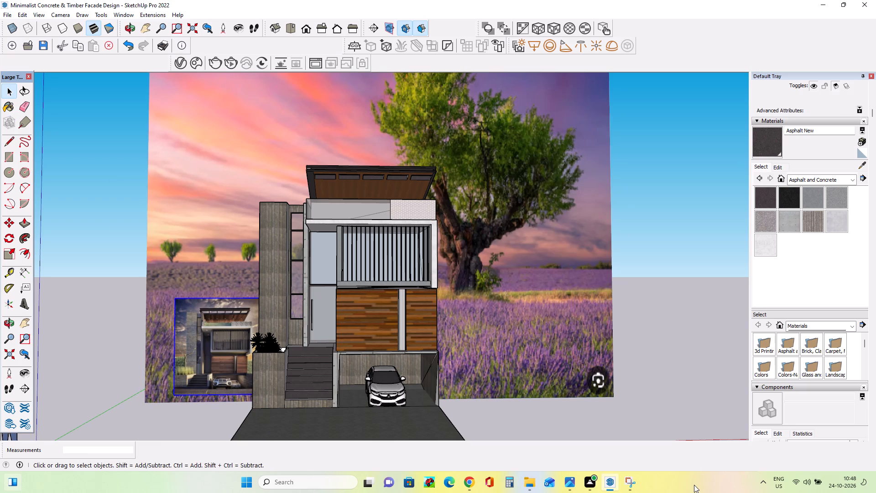
key(Delete)
Draw a ground rectangle about 51' by 39' 1 3/4" from the house's rear base corner, extending past the garage side.
scroll(453, 306, down, 6)
middle_drag(548, 452, 586, 492)
middle_drag(447, 369, 467, 408)
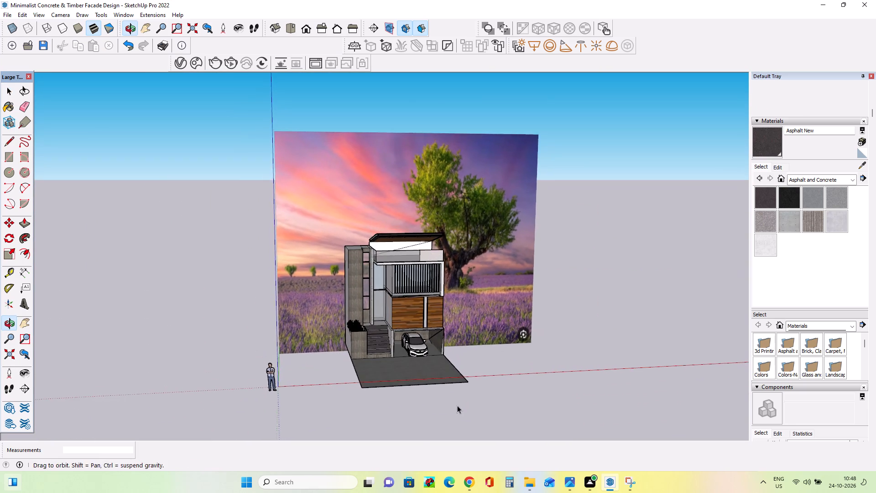
scroll(354, 373, up, 3)
middle_drag(247, 328, 282, 138)
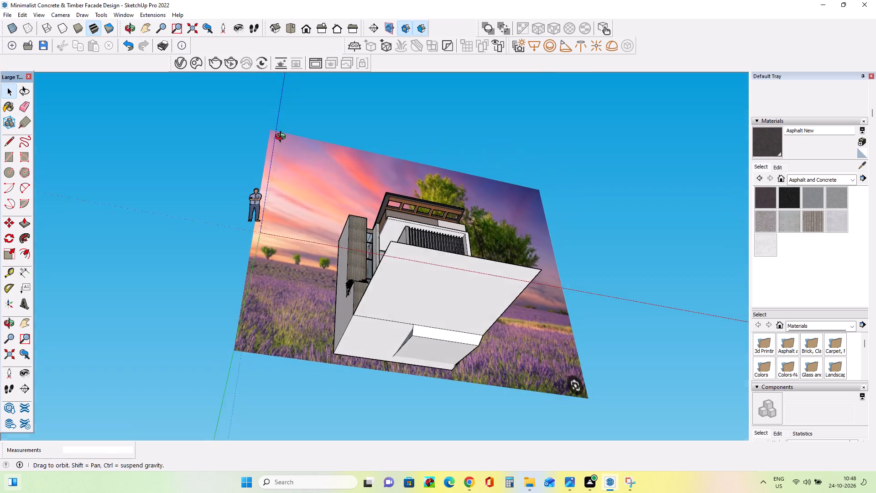
middle_drag(282, 138, 282, 137)
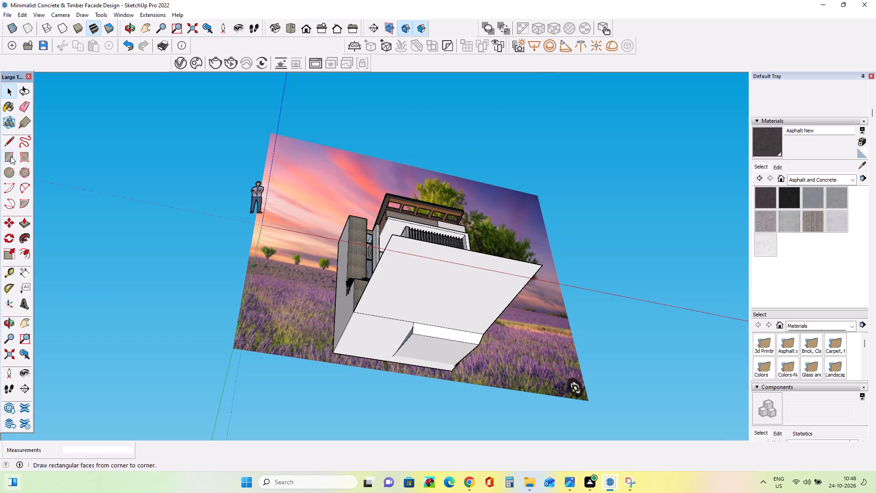
click(10, 156)
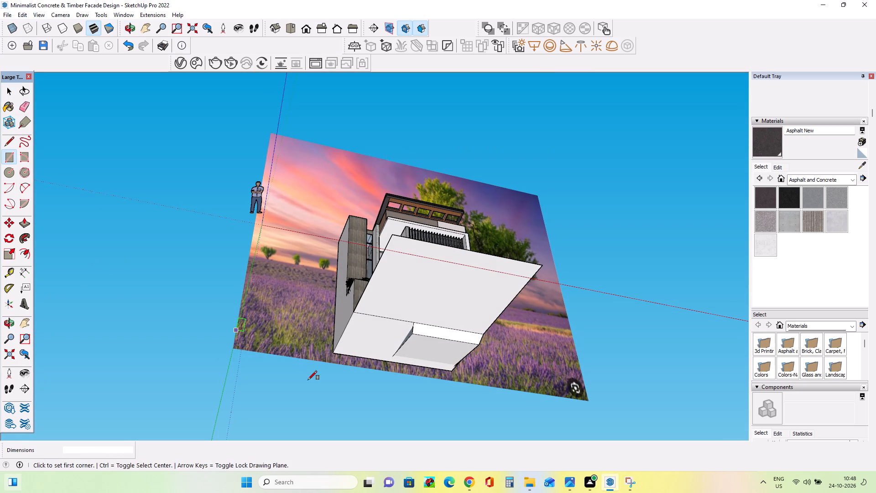
click(334, 352)
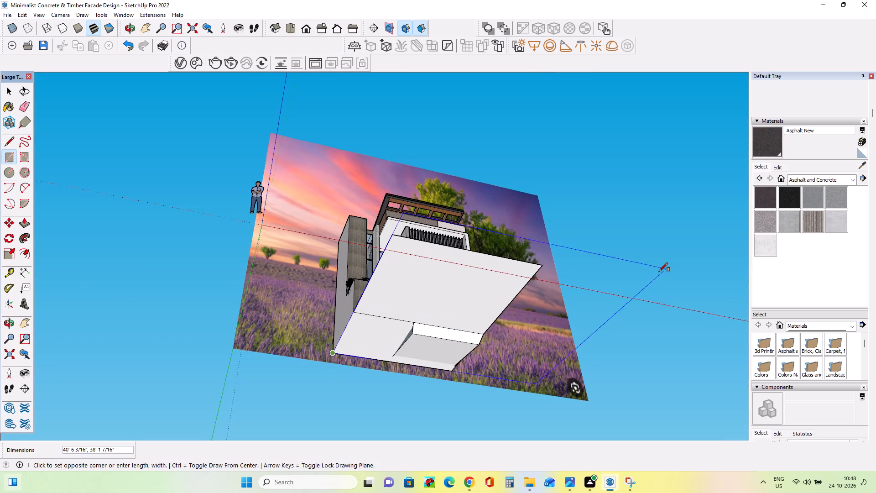
click(729, 278)
Draw a second ground rectangle about 31' 5" by 21' 4 1/2" from the same base corner, extending past the staircase side.
middle_drag(521, 351, 537, 381)
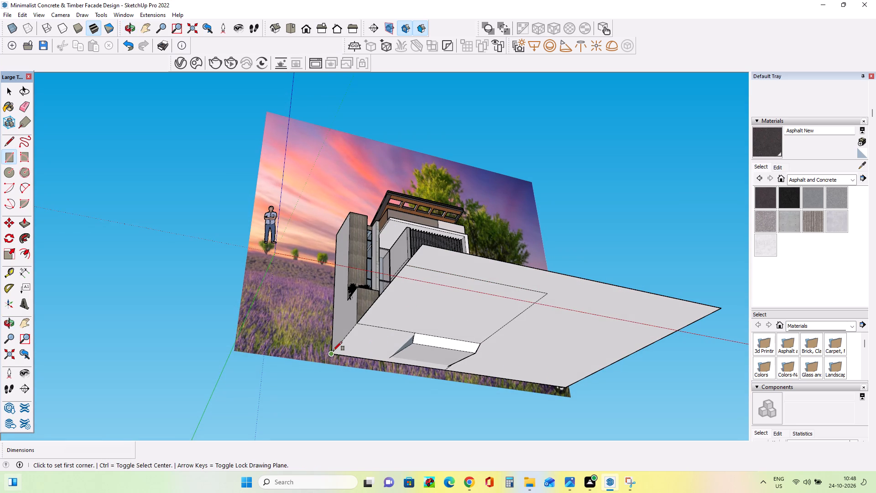
click(333, 351)
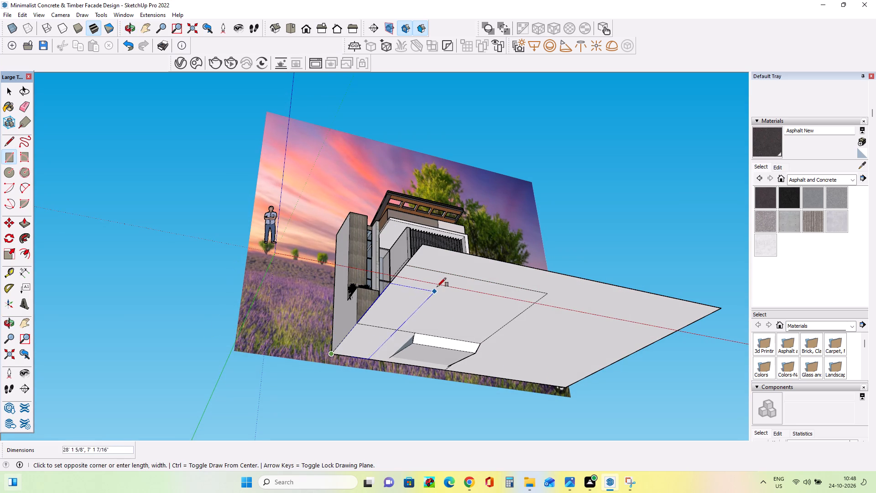
click(421, 246)
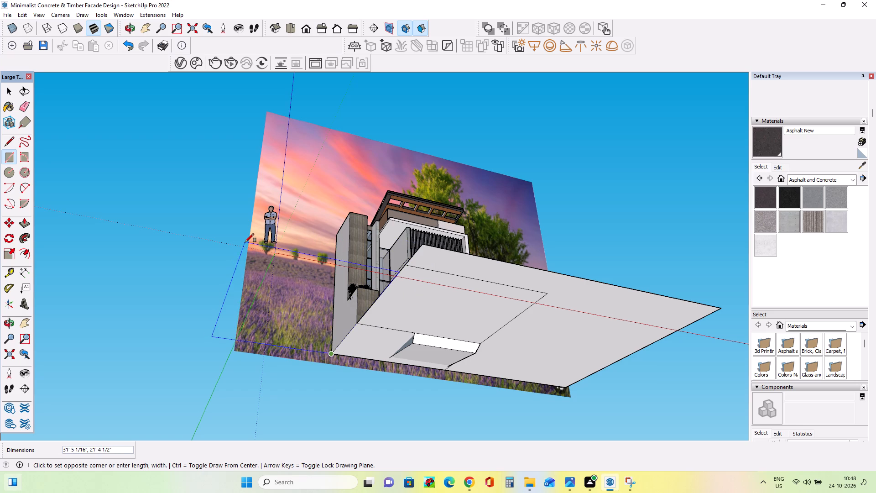
click(245, 242)
Draw a rectangle filling the front strip of the staircase-side ground so its front edge lines up with the larger ground face.
middle_drag(344, 328, 285, 456)
scroll(387, 313, down, 3)
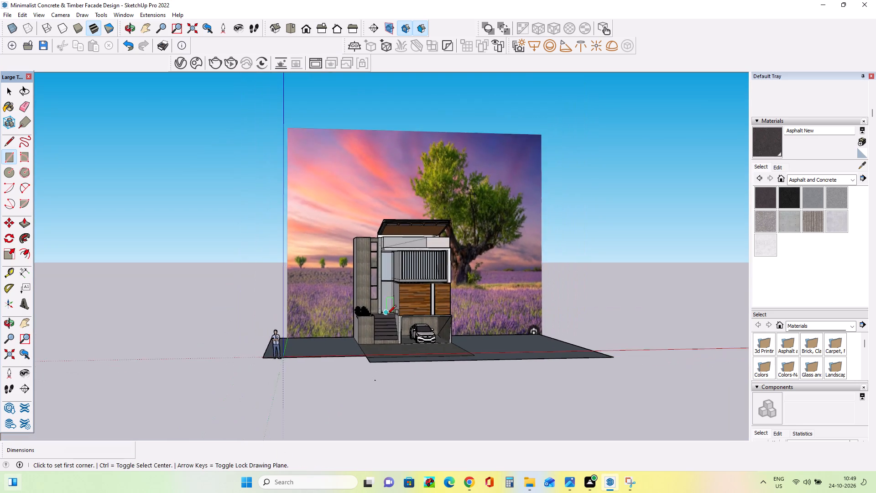
middle_drag(387, 325, 404, 431)
scroll(359, 390, up, 6)
click(389, 407)
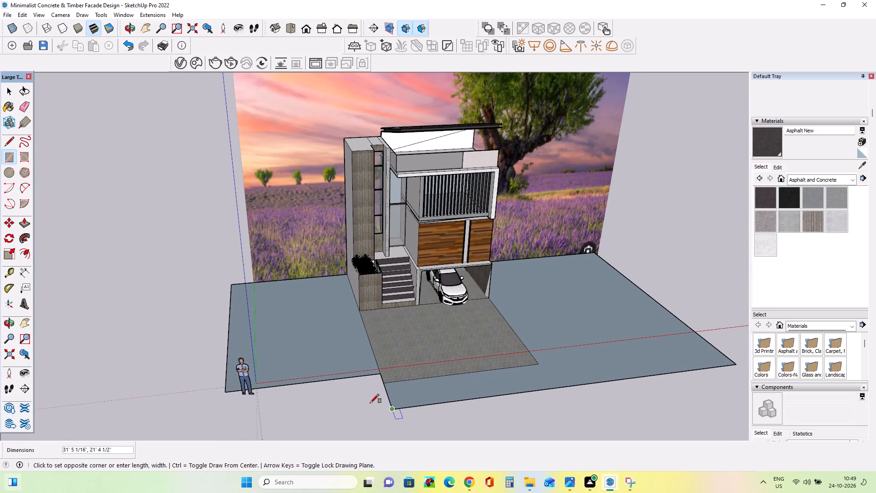
click(223, 392)
Erase the leftover seam edges between the ground rectangles on the staircase side so the ground forms one continuous face.
middle_drag(363, 397, 338, 397)
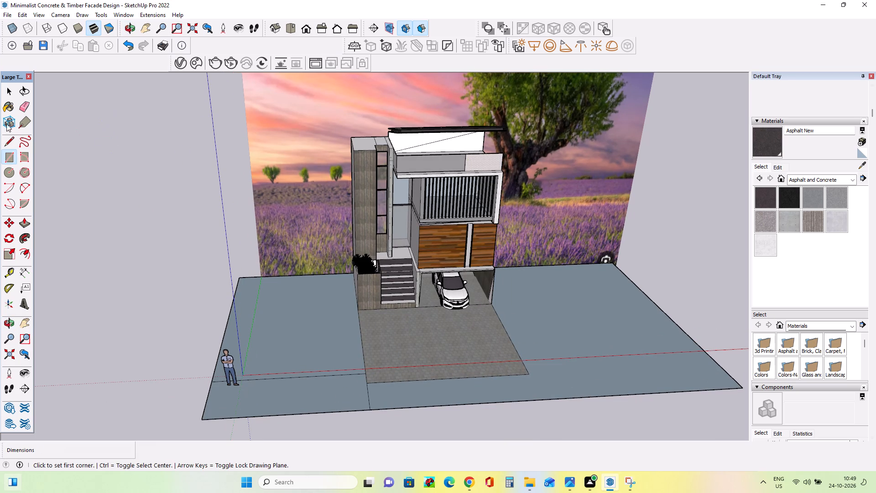
click(23, 103)
drag(344, 372, 344, 376)
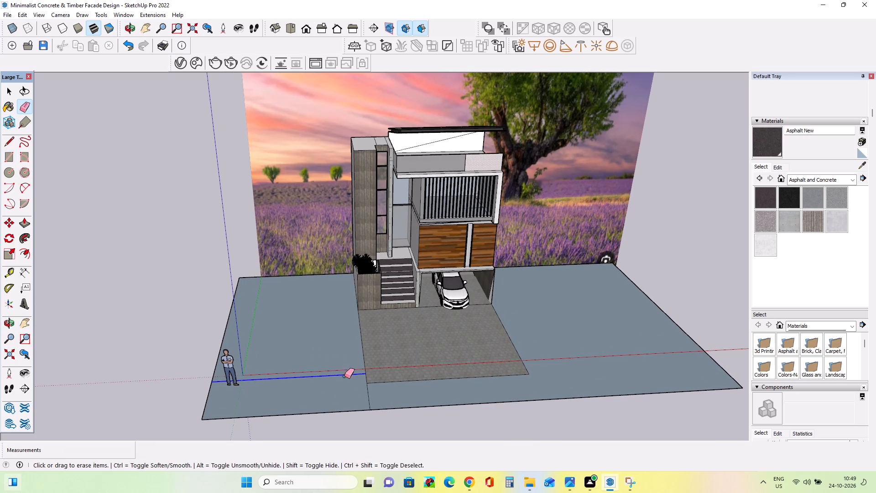
drag(344, 376, 344, 378)
drag(360, 392, 378, 395)
Examine the house, merged ground and lavender backdrop together from a low frontal view.
scroll(227, 349, down, 3)
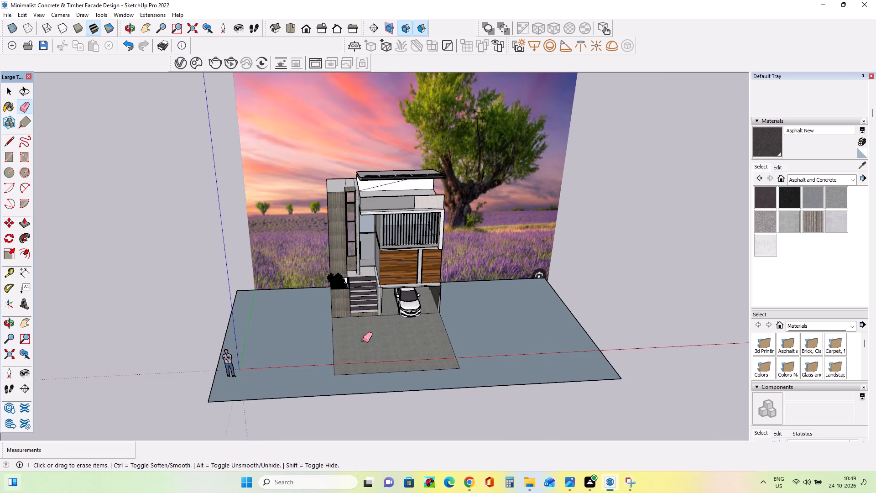
scroll(363, 340, down, 3)
scroll(468, 269, up, 3)
middle_drag(430, 310, 417, 223)
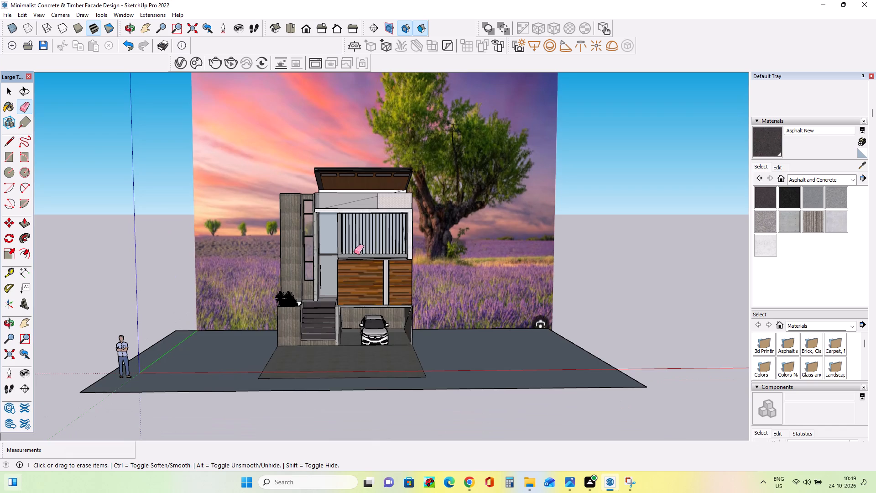
scroll(354, 252, up, 4)
middle_click(358, 259)
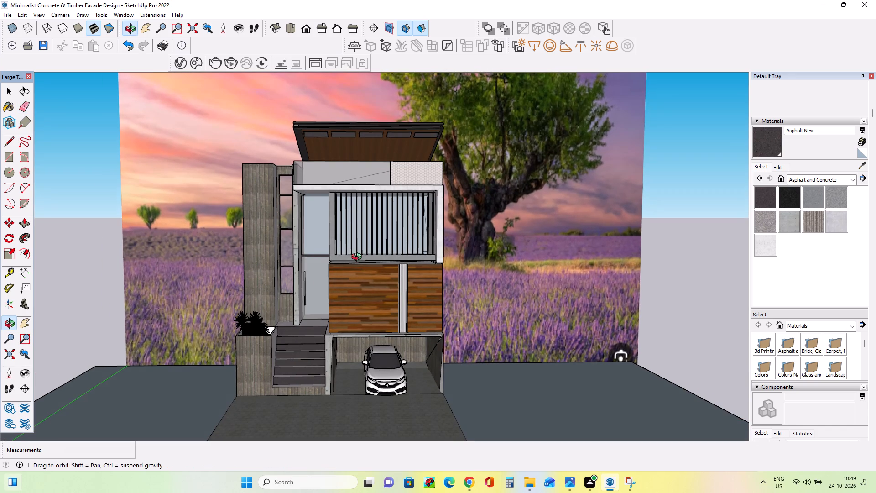
scroll(359, 258, up, 1)
middle_drag(427, 292, 423, 283)
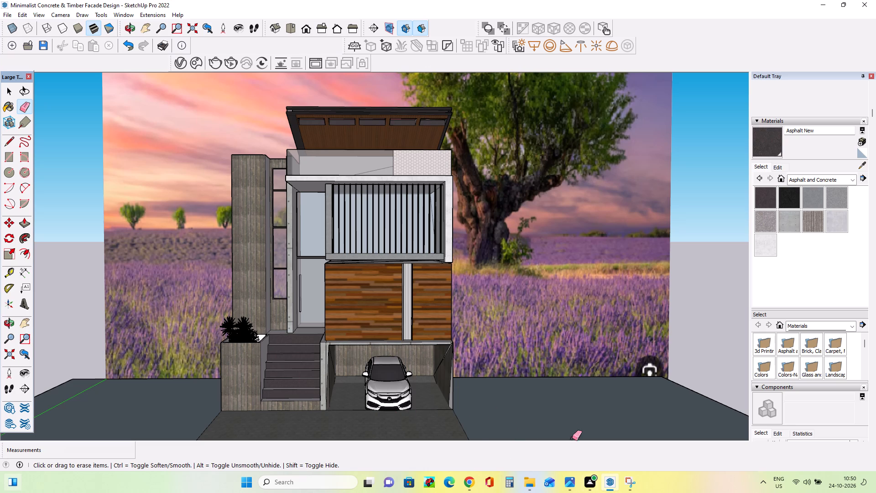
Paint the ground surrounding the house and driveway with Pavers Modular Brick from the Landscaping, Fencing and Vegetation materials.
click(821, 179)
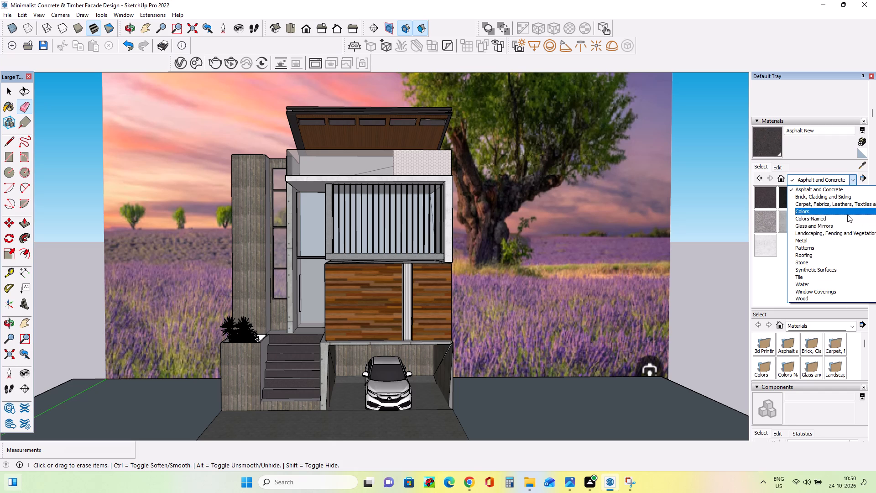
click(841, 188)
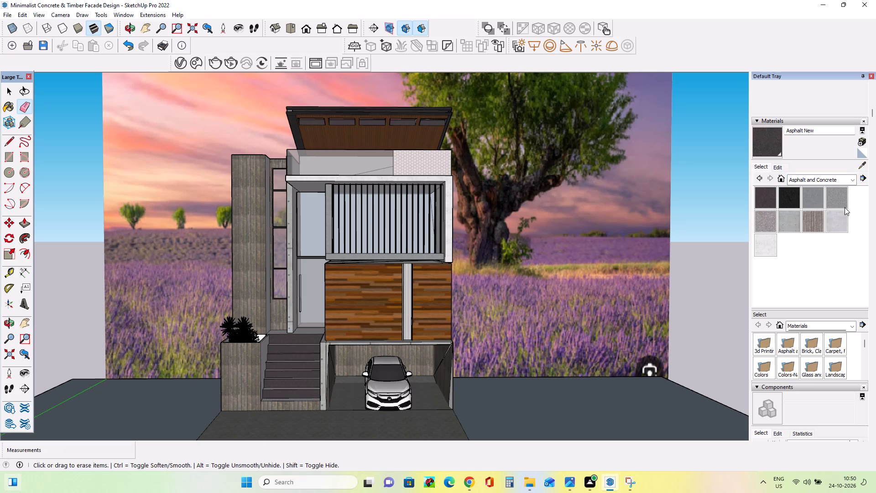
click(832, 182)
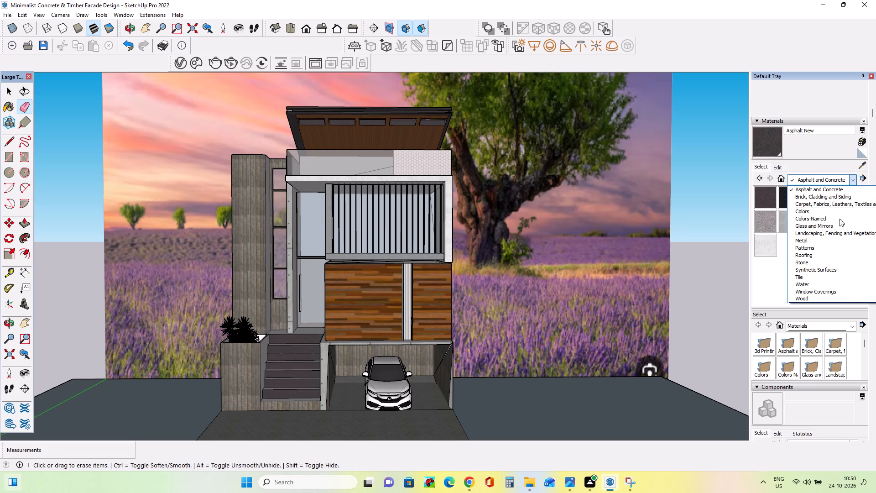
scroll(847, 283, up, 7)
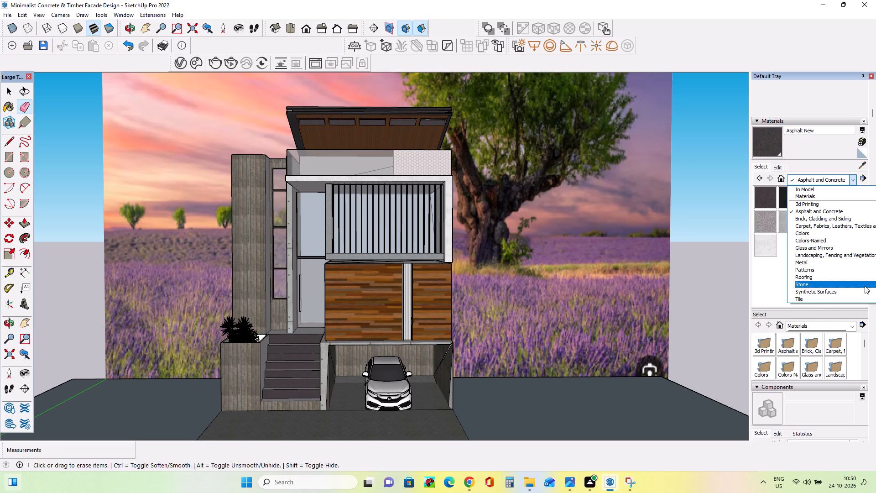
click(858, 255)
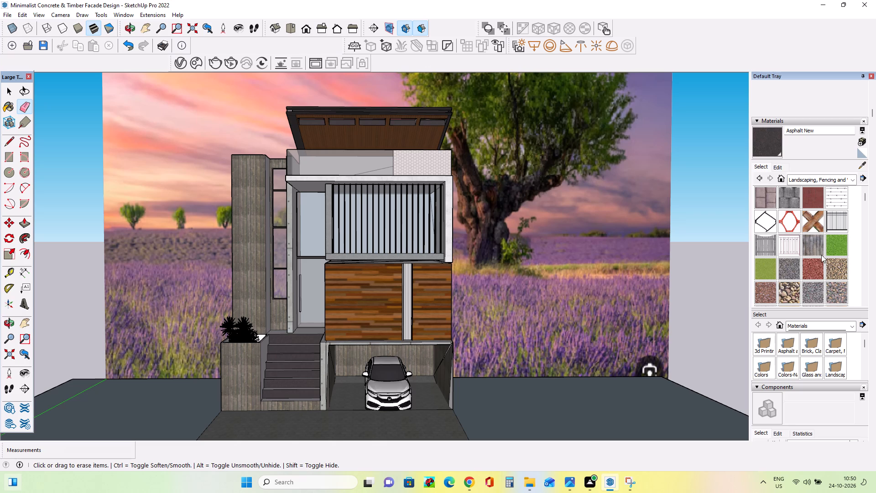
scroll(815, 255, down, 1)
click(817, 280)
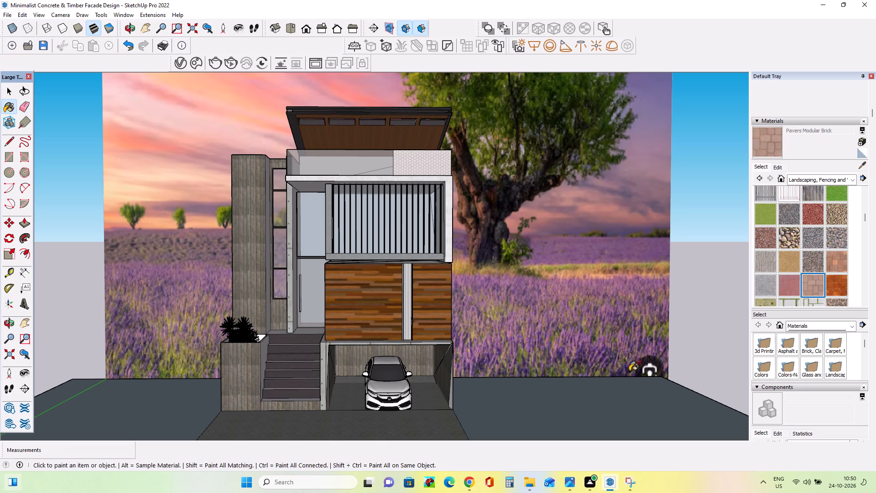
click(584, 385)
click(582, 395)
click(493, 412)
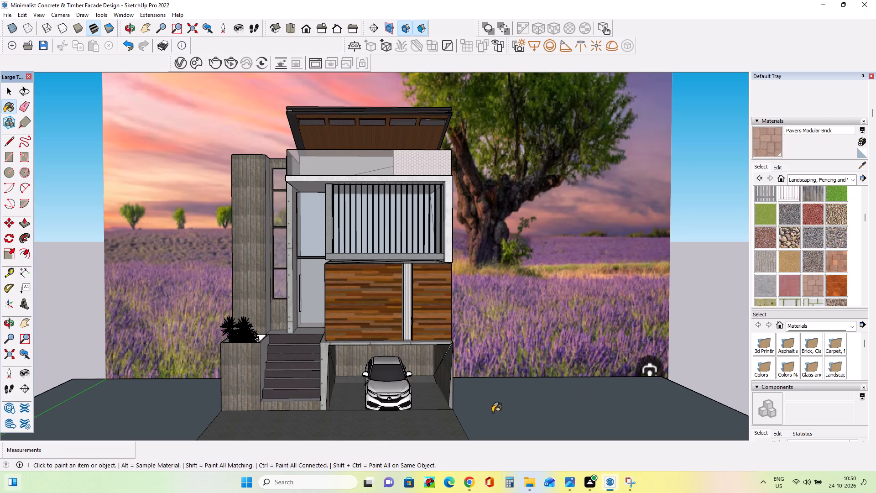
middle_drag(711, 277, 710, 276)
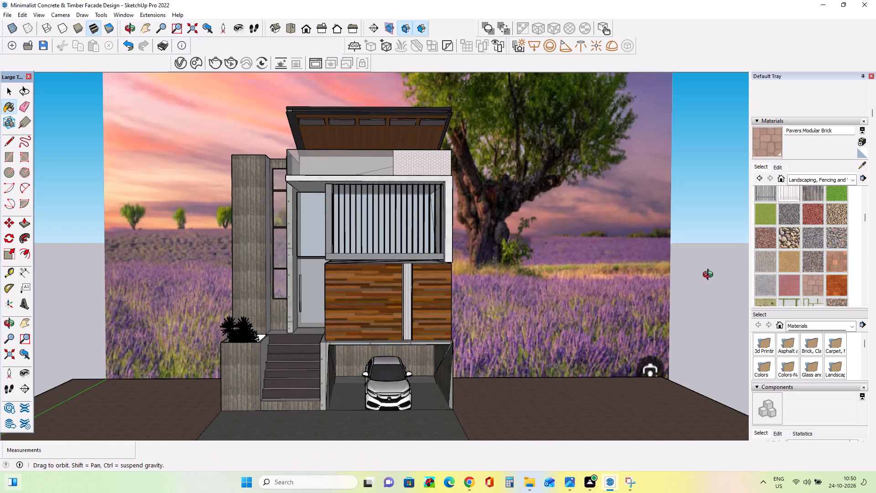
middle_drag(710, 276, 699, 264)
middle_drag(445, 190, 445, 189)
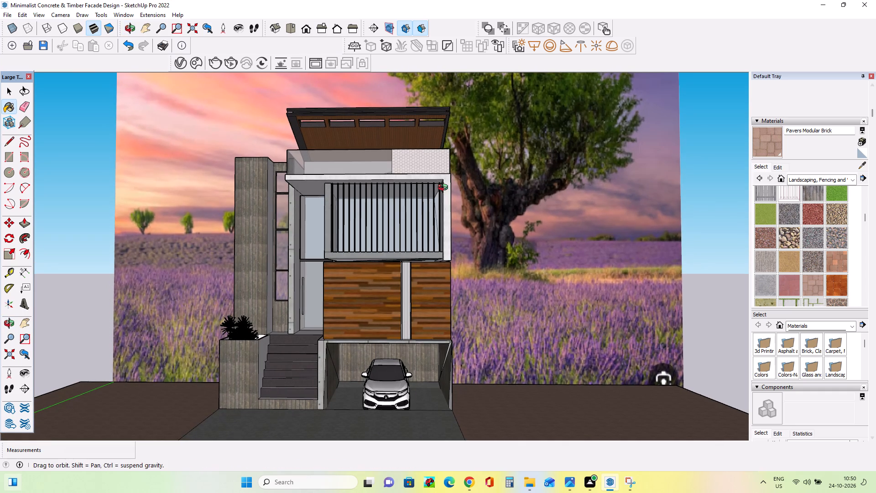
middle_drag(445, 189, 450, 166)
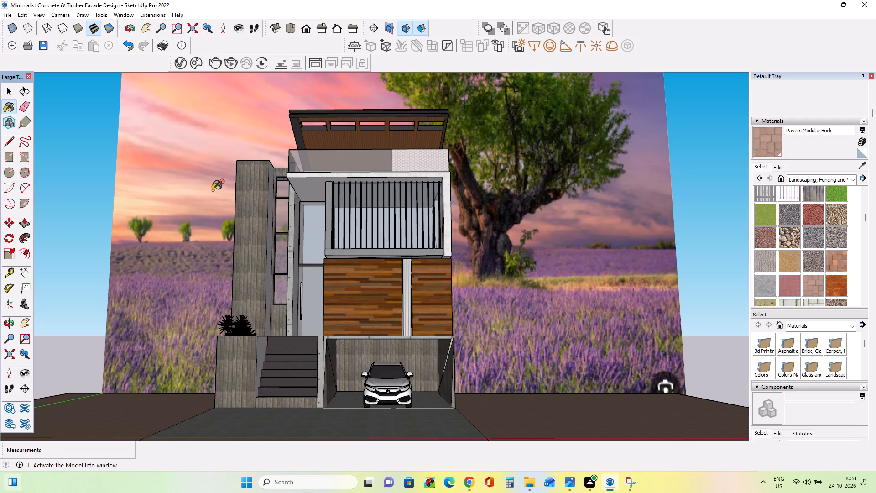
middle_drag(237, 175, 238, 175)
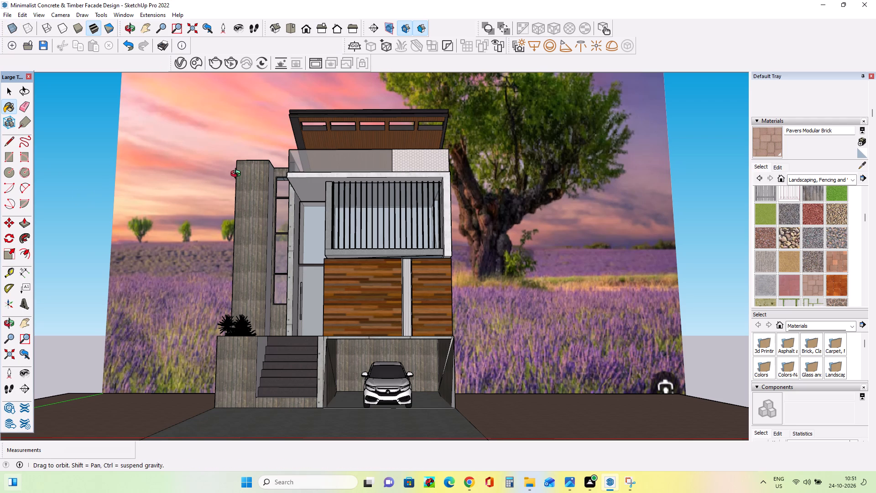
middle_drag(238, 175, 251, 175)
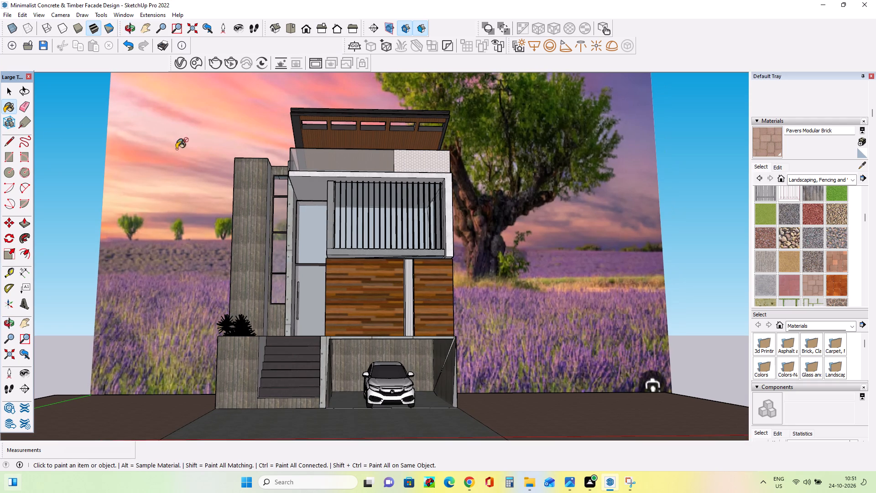
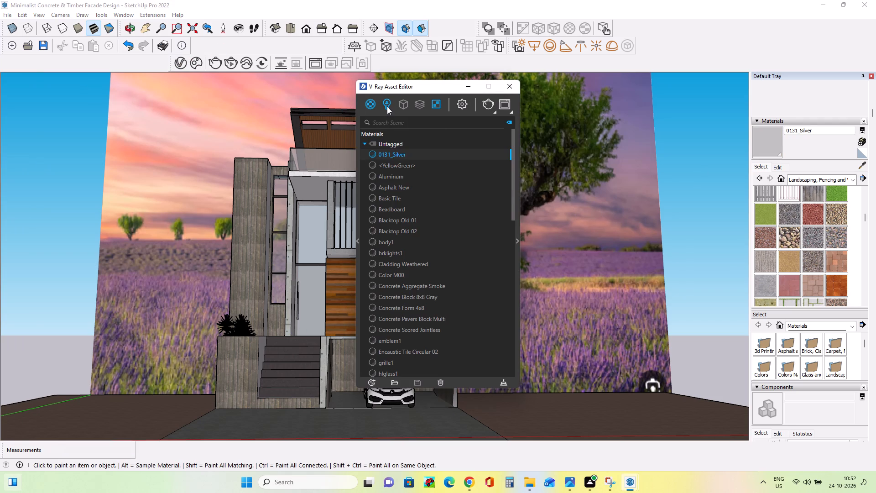
Enable custom orientation for the V-Ray SunLight with a horizontal angle of about 235.8 and a vertical angle of about 34.4.
click(387, 106)
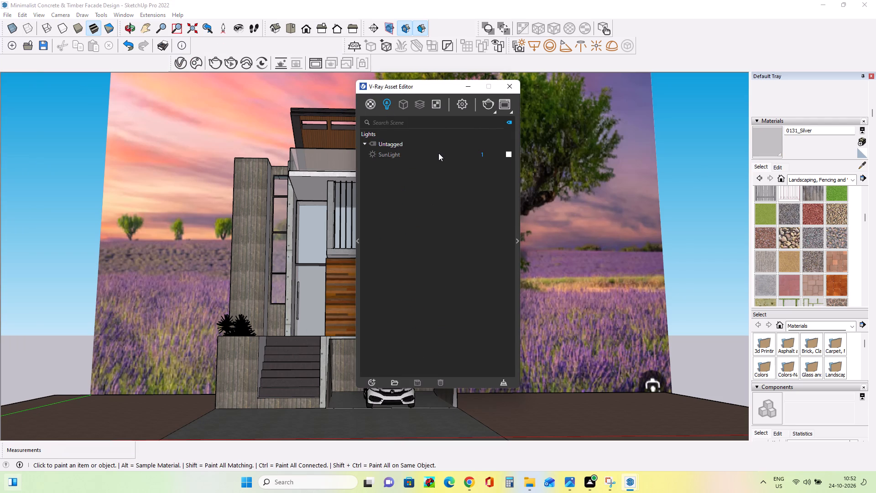
click(438, 153)
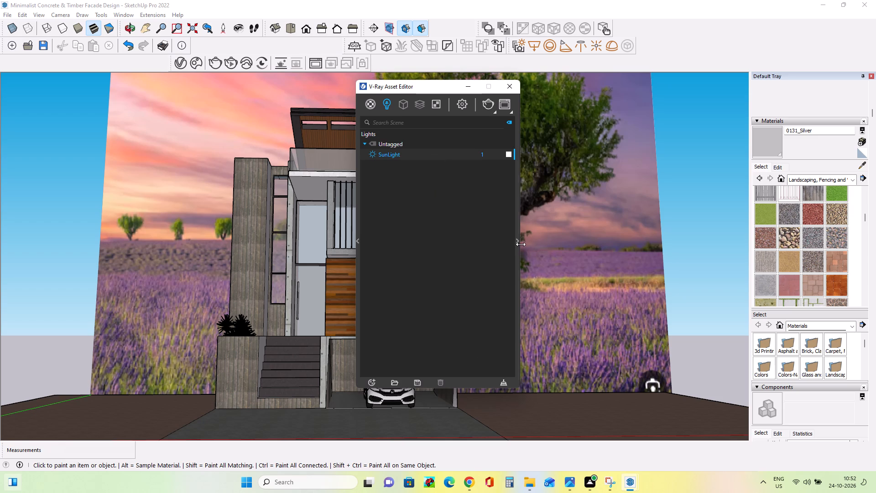
click(519, 242)
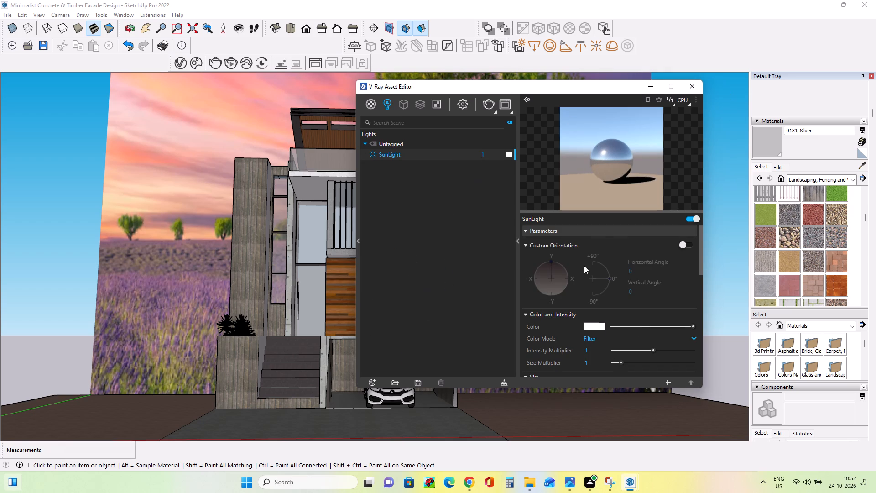
click(689, 245)
drag(611, 277, 609, 266)
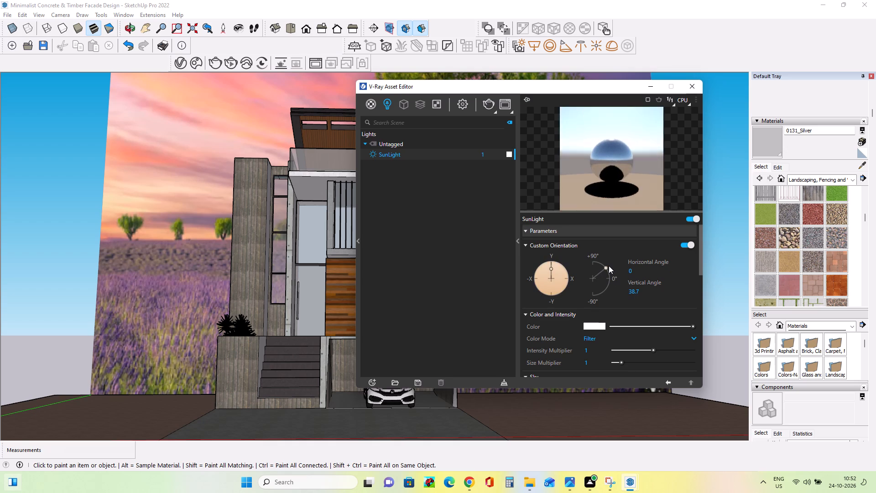
drag(609, 266, 610, 269)
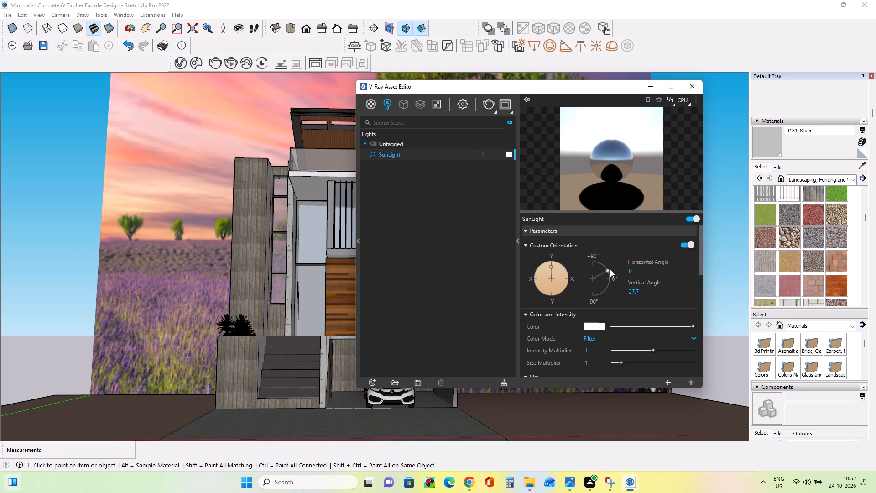
drag(610, 269, 610, 267)
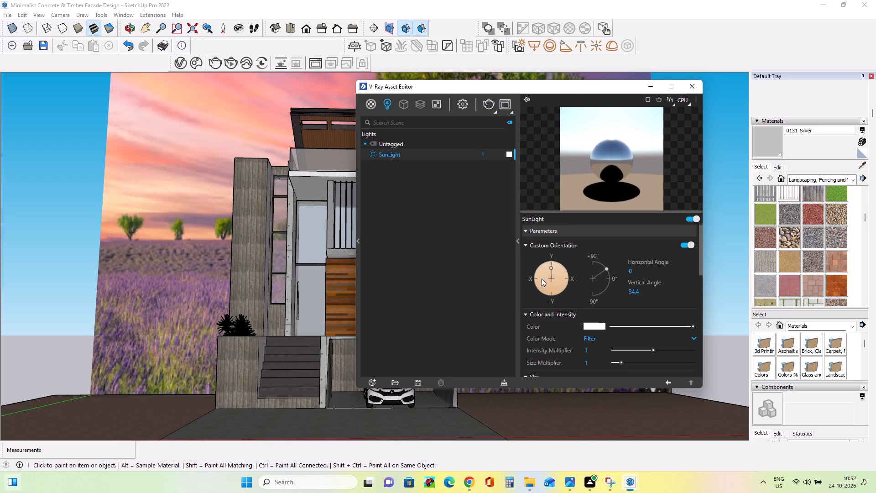
drag(550, 265, 539, 292)
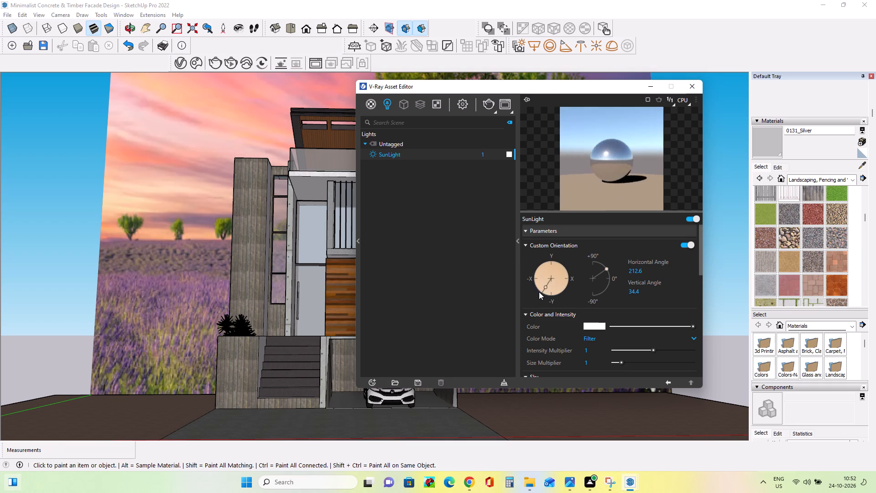
drag(539, 292, 536, 288)
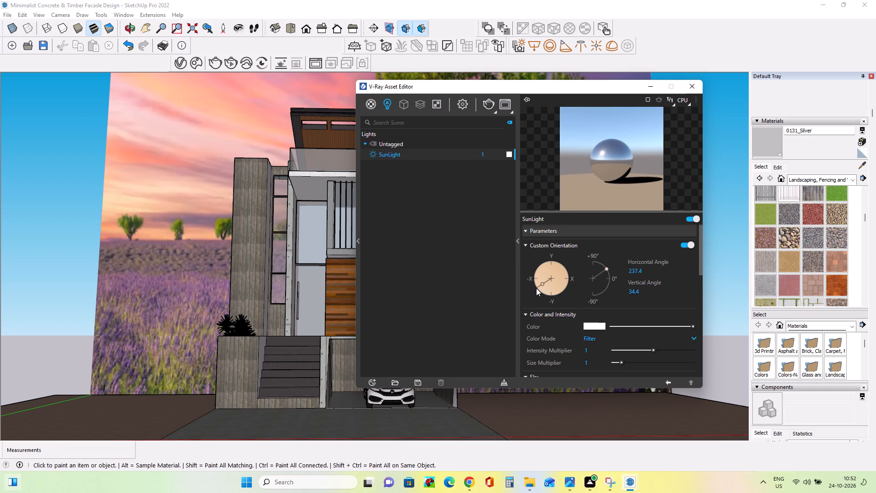
drag(536, 288, 537, 288)
Set the SunLight's intensity multiplier to 1 and its size multiplier to 5.
drag(655, 351, 703, 348)
click(598, 351)
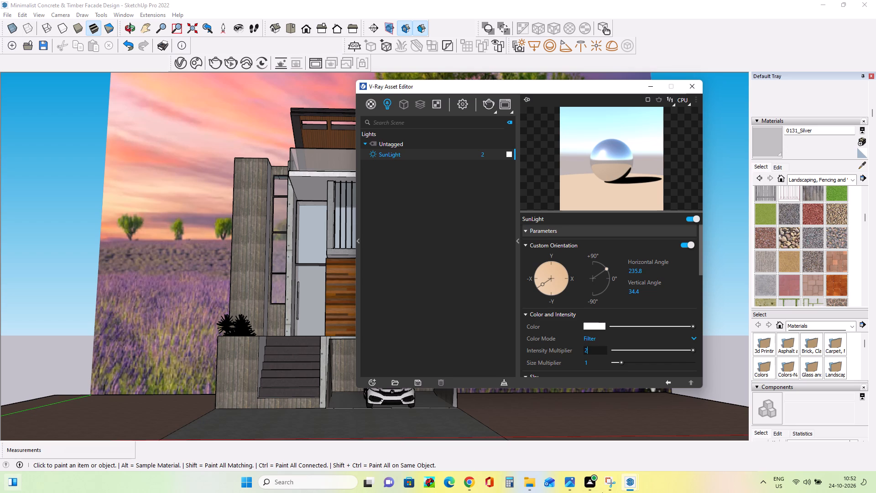
key(BackSpace)
key(1)
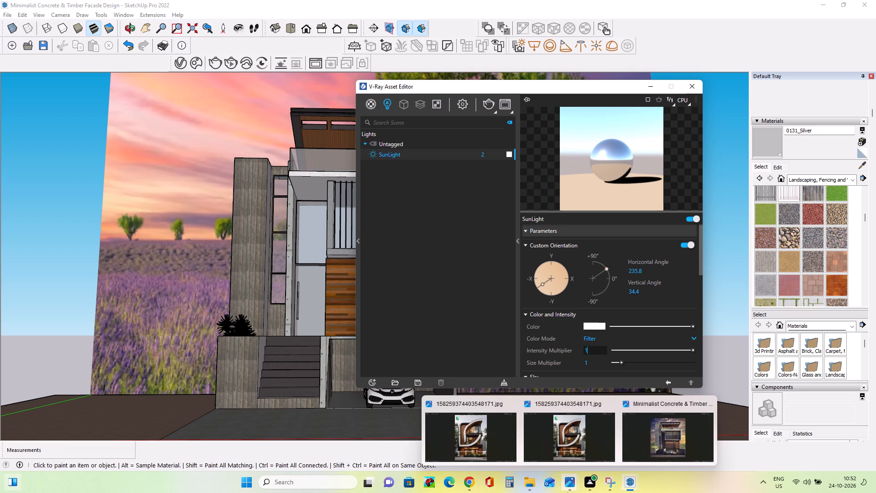
click(592, 364)
key(BackSpace)
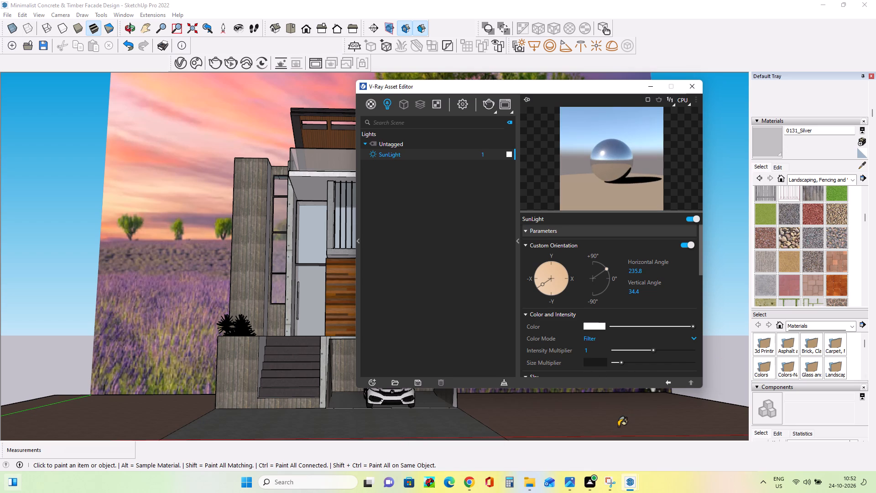
key(5)
click(462, 312)
Add a Light Mix render element and group it by Group Instances.
click(417, 103)
click(457, 253)
click(599, 246)
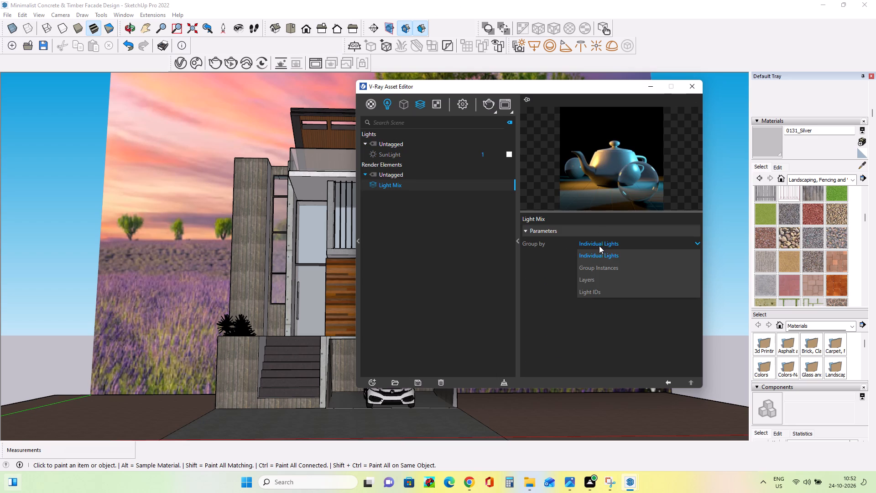
click(606, 270)
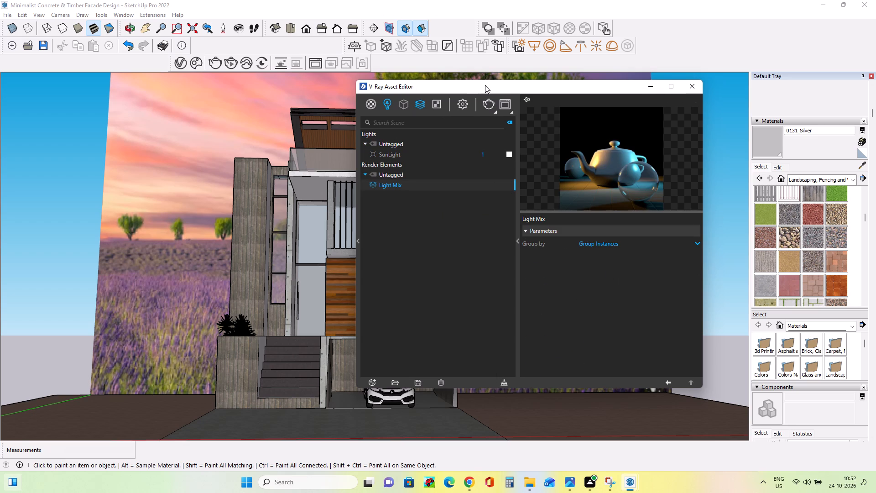
Render the frontal house view with V-Ray and inspect the image enlarged to 200% in the frame buffer.
click(487, 105)
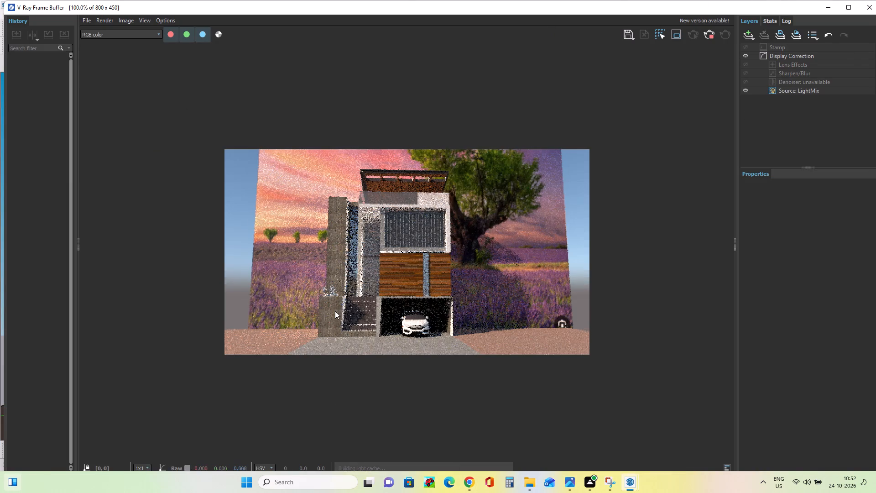
scroll(401, 252, up, 1)
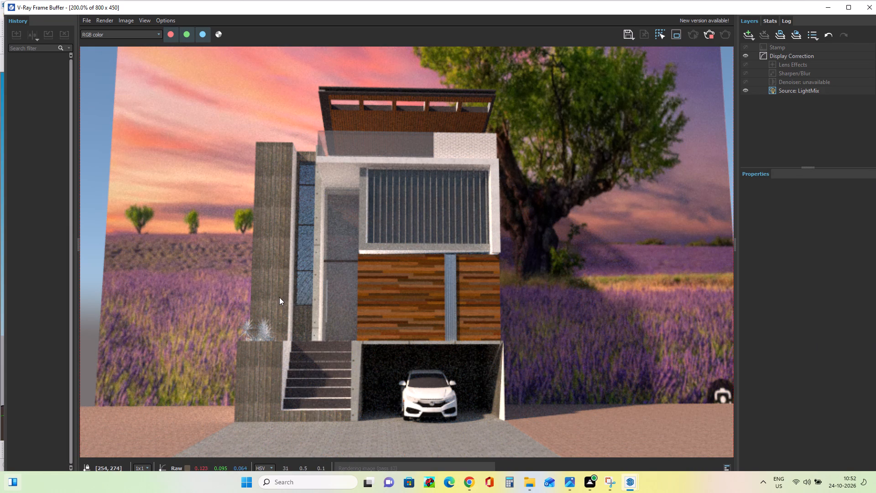
scroll(286, 294, up, 1)
scroll(286, 294, down, 1)
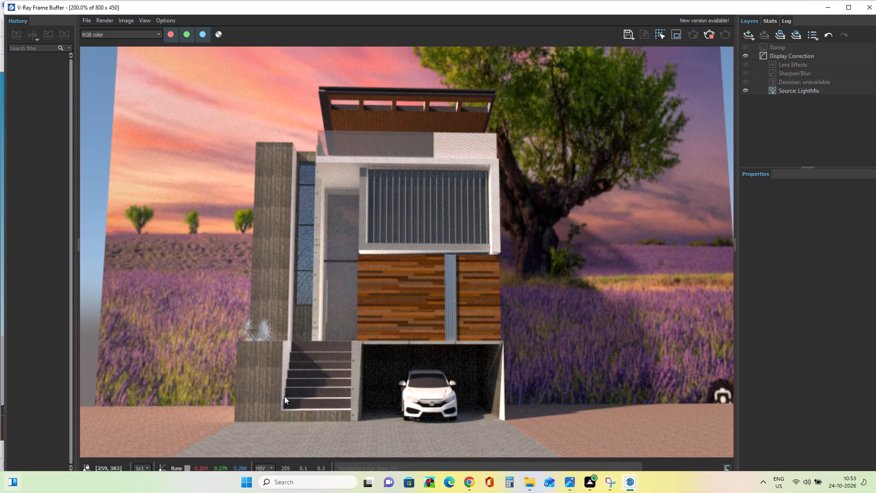
middle_drag(284, 396, 284, 403)
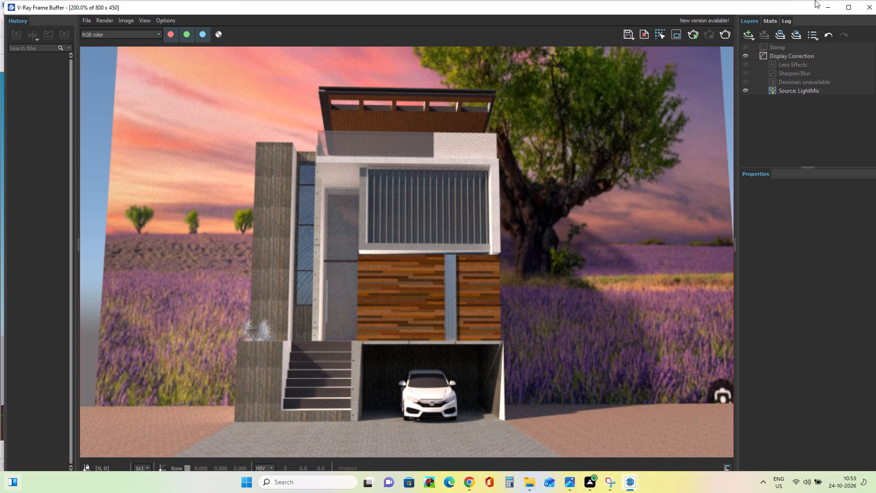
Add an Exposure correction layer to the render and set its exposure to about -0.19.
click(748, 29)
click(784, 119)
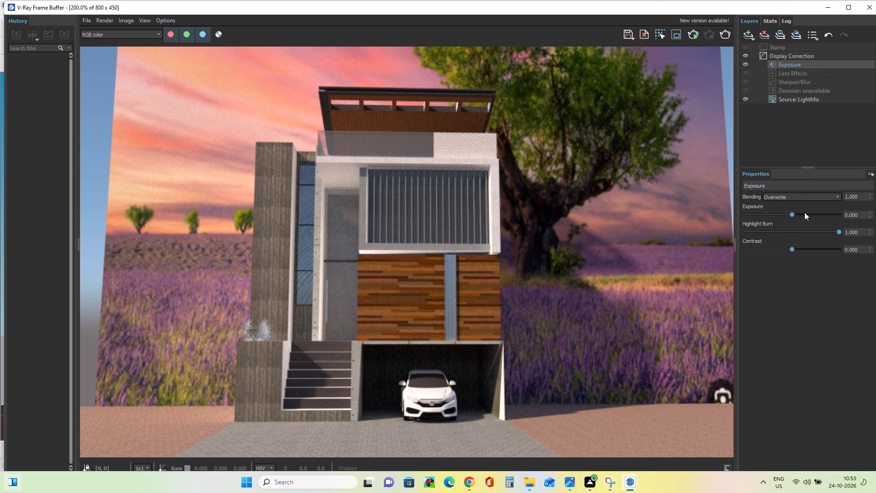
click(792, 212)
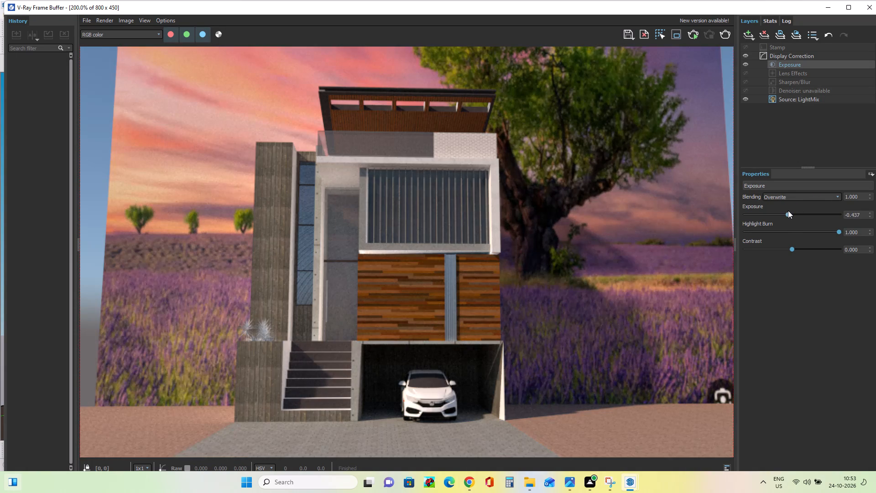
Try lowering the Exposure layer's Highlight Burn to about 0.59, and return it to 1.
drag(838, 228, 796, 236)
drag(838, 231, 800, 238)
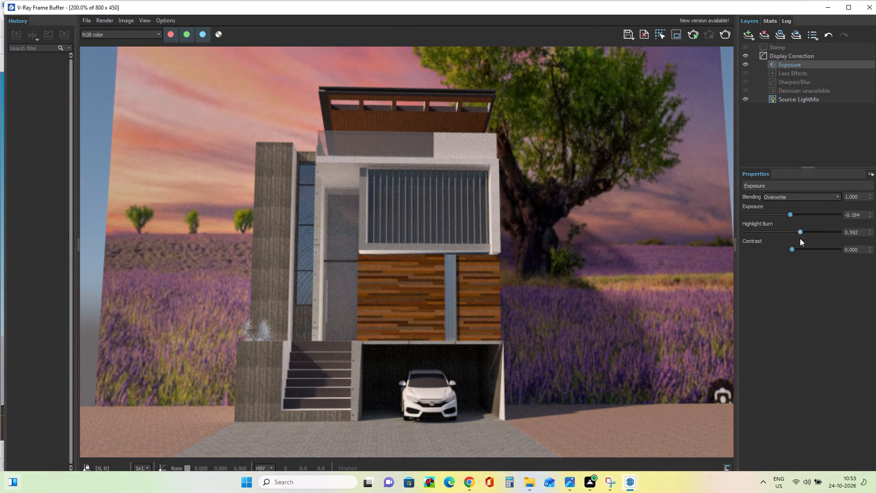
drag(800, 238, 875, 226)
Compare lower and higher contrast on the Exposure layer and settle on a contrast of about 0.1.
drag(791, 251, 800, 248)
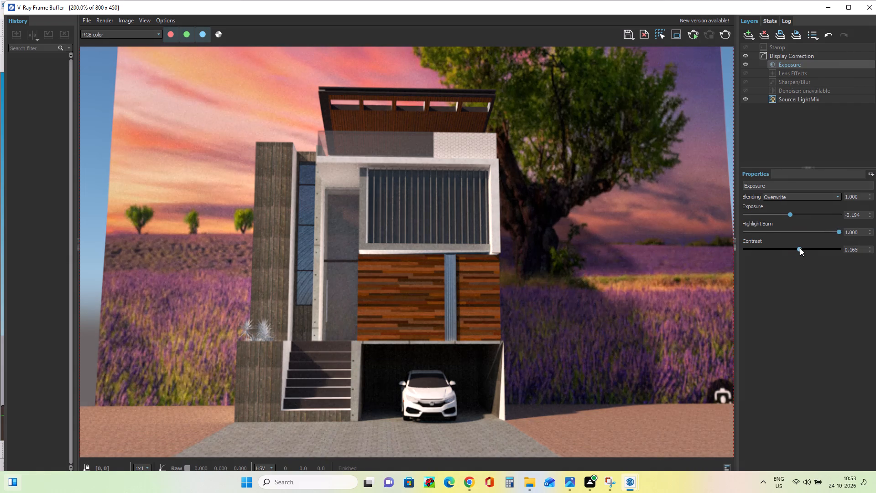
drag(800, 248, 790, 252)
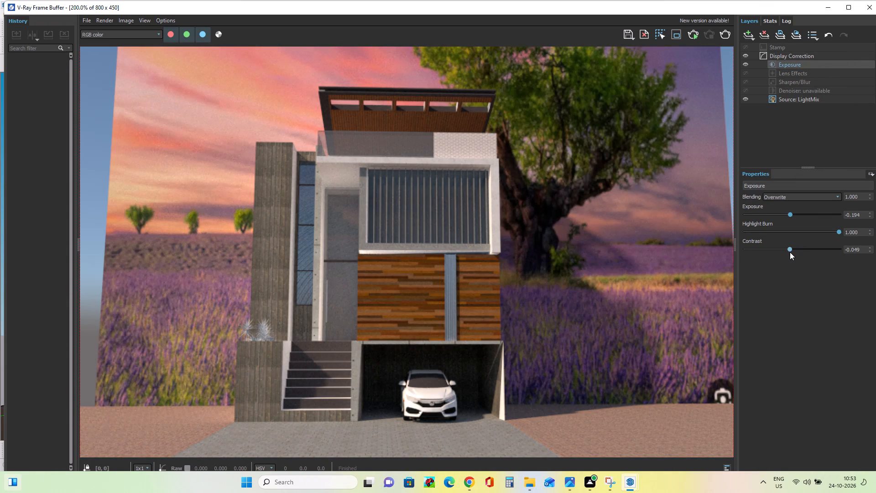
drag(790, 252, 800, 249)
drag(800, 249, 790, 252)
drag(790, 252, 798, 249)
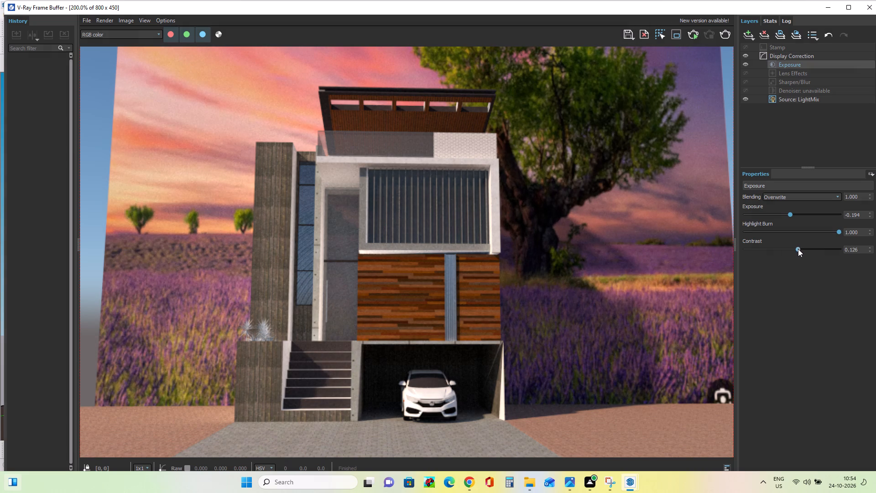
drag(798, 249, 797, 250)
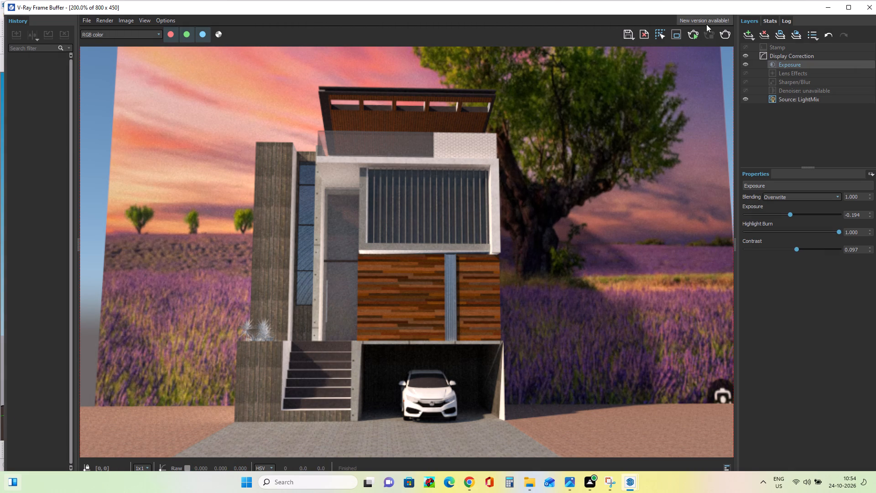
Capture a rectangular snip of the rendered house, from roof canopy to driveway, with Snipping Tool and view it enlarged.
click(611, 489)
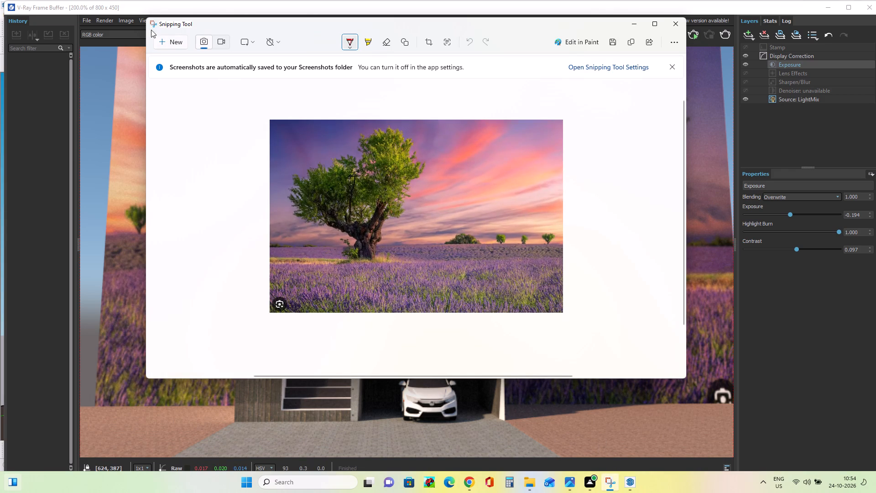
click(168, 41)
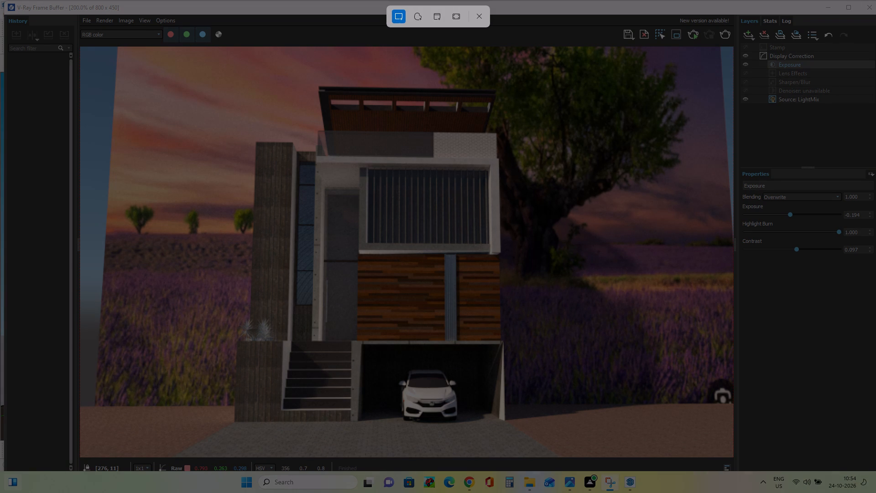
drag(529, 76, 334, 414)
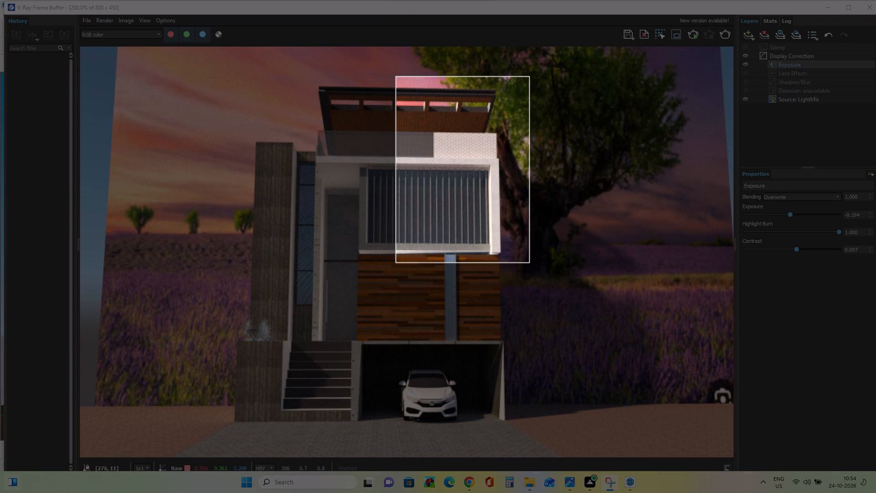
drag(334, 414, 203, 446)
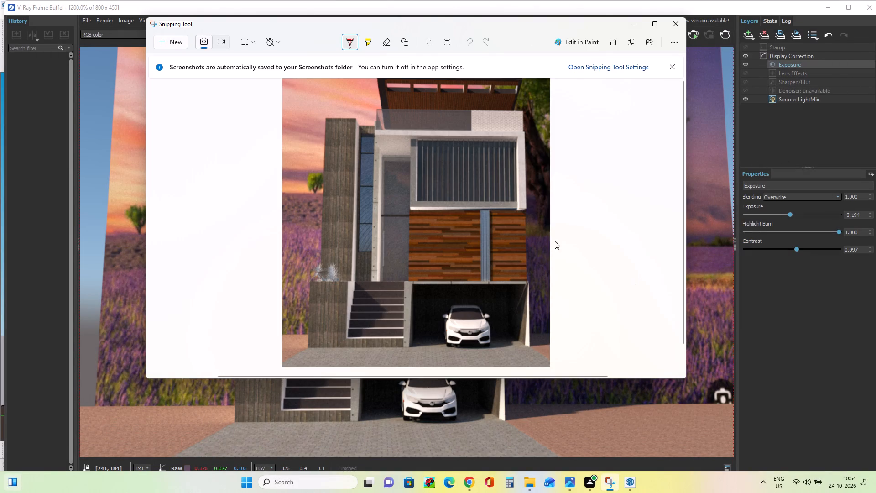
scroll(596, 189, up, 2)
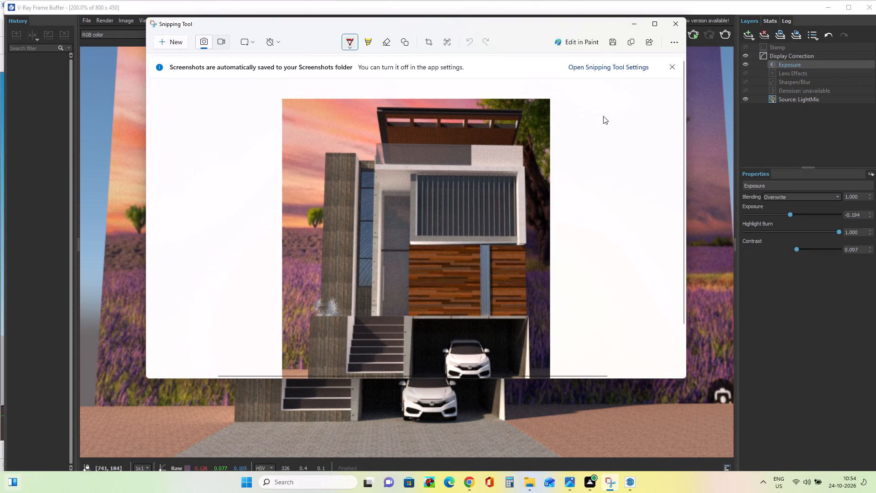
click(657, 22)
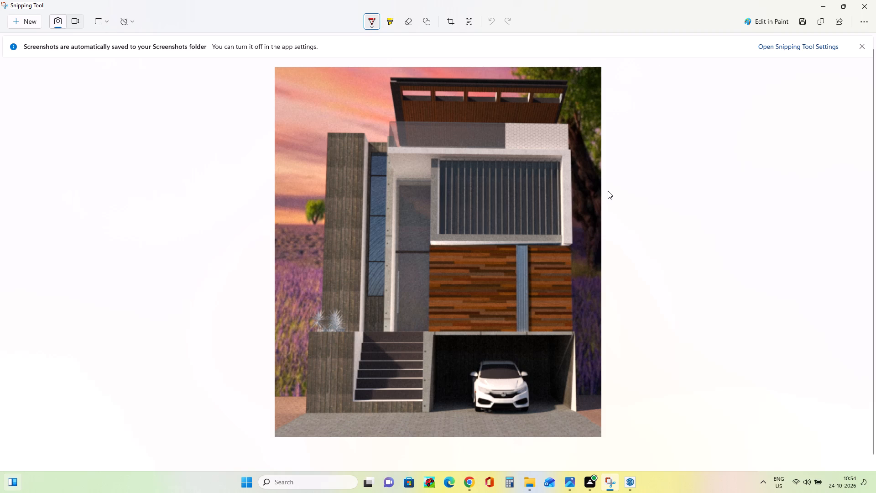
click(824, 4)
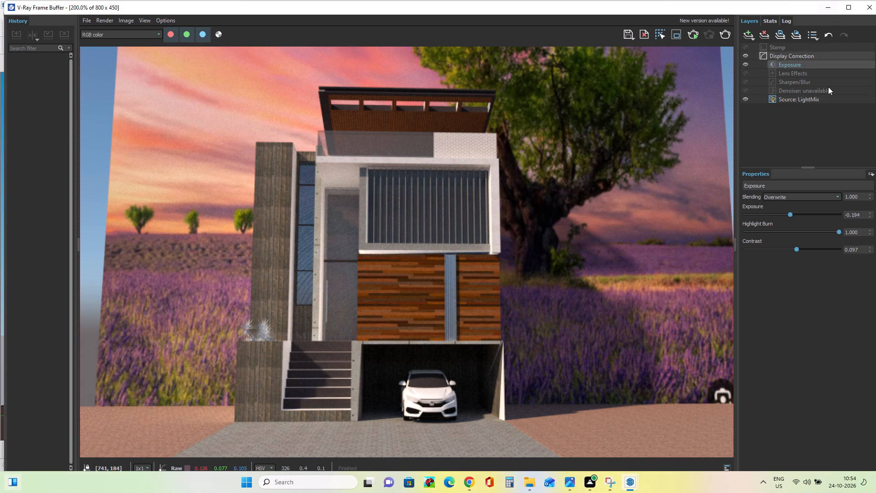
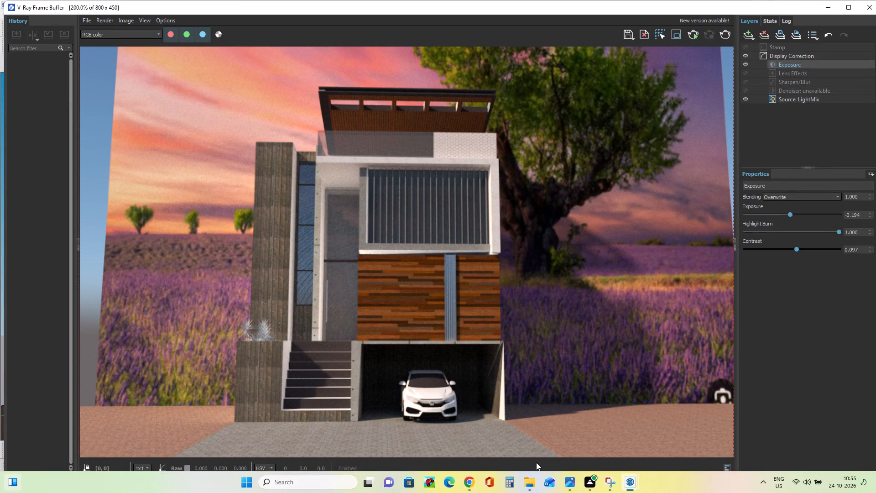
Close the V-Ray Frame Buffer and the V-Ray Asset Editor.
click(870, 8)
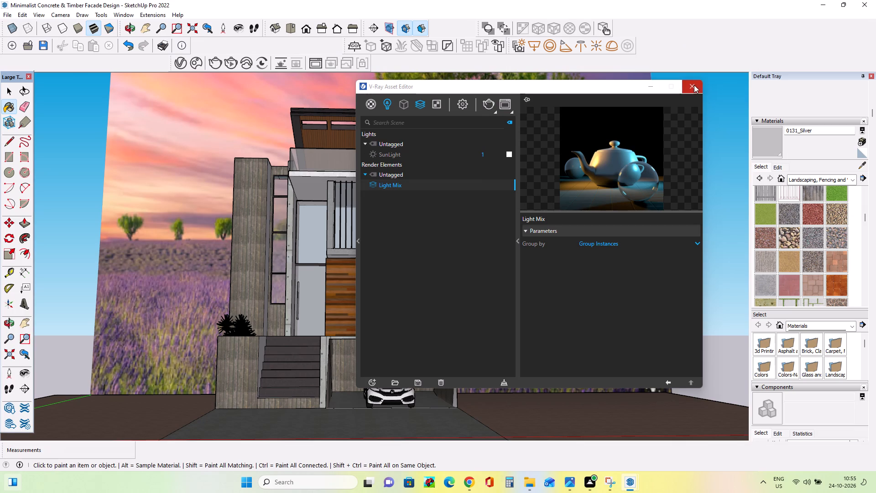
click(694, 85)
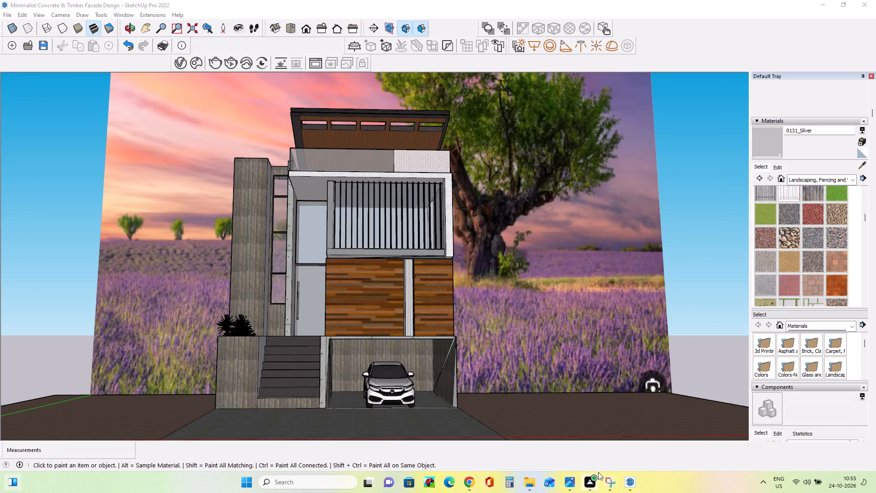
Save the Snipping Tool capture of the rendered house to the Desktop as "Minimalist Concrete & Timber Facade Design.PDF" in PNG format, and minimize Snipping Tool.
click(617, 486)
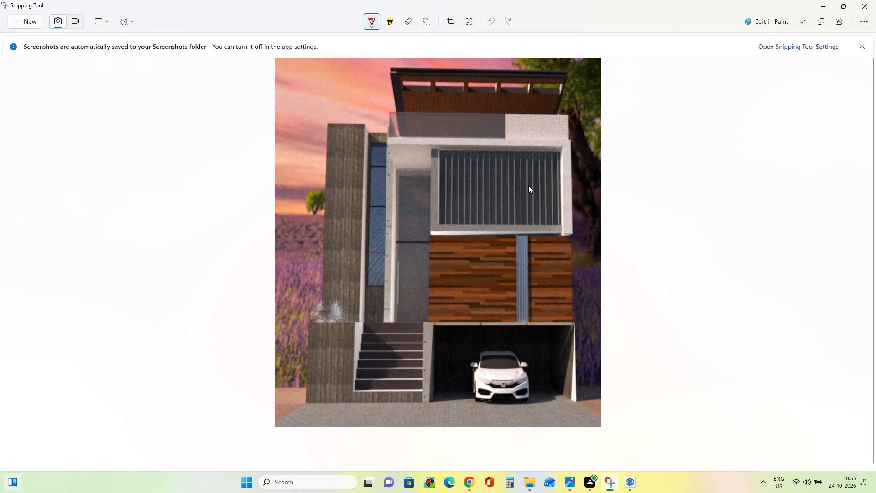
key(ctrl+s)
ctrl+click(525, 204)
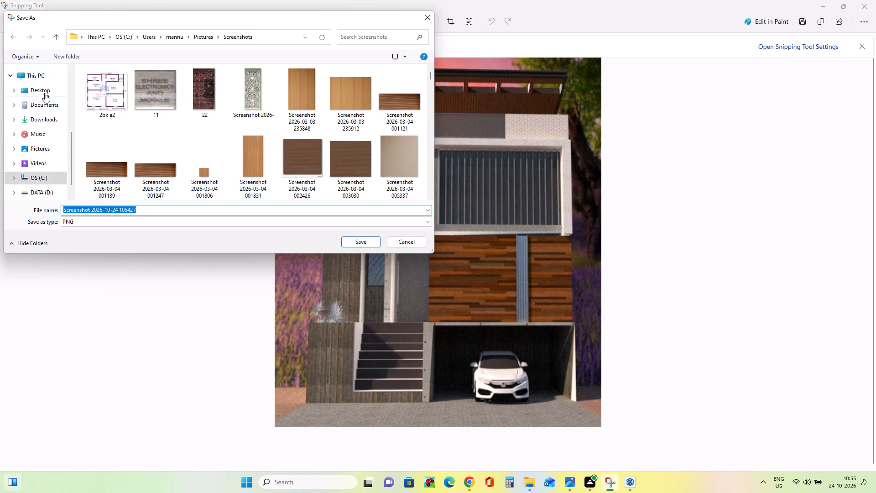
click(45, 91)
click(144, 209)
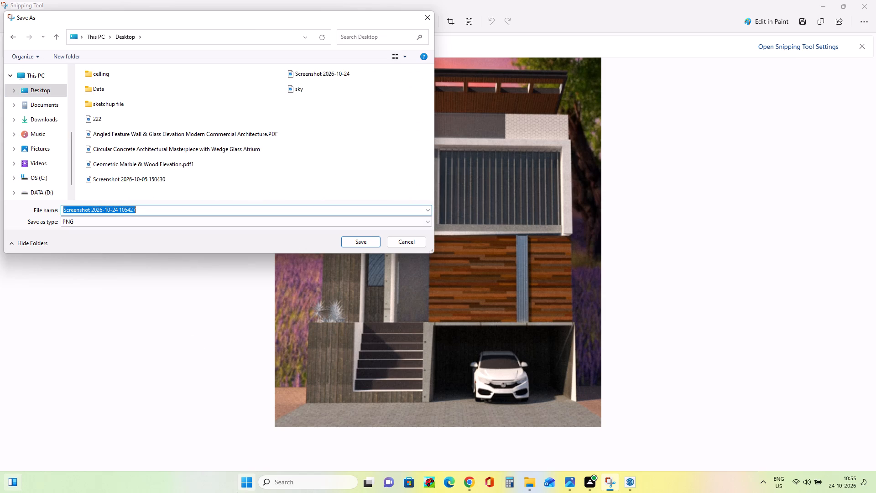
key(BackSpace)
key(m)
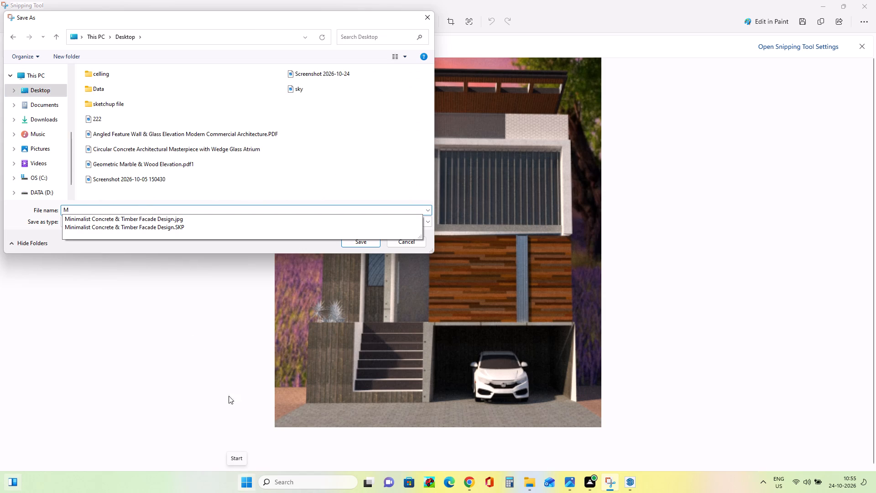
click(141, 220)
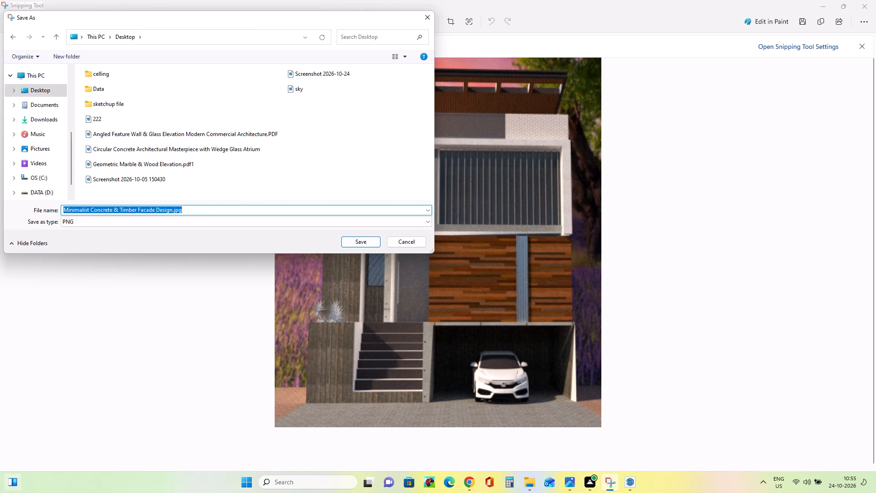
click(192, 210)
key(BackSpace)
key(BackSpace)
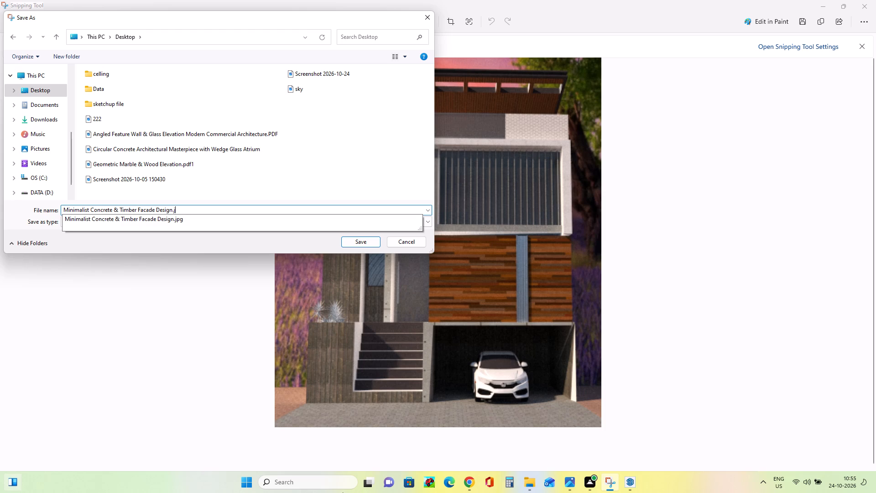
key(BackSpace)
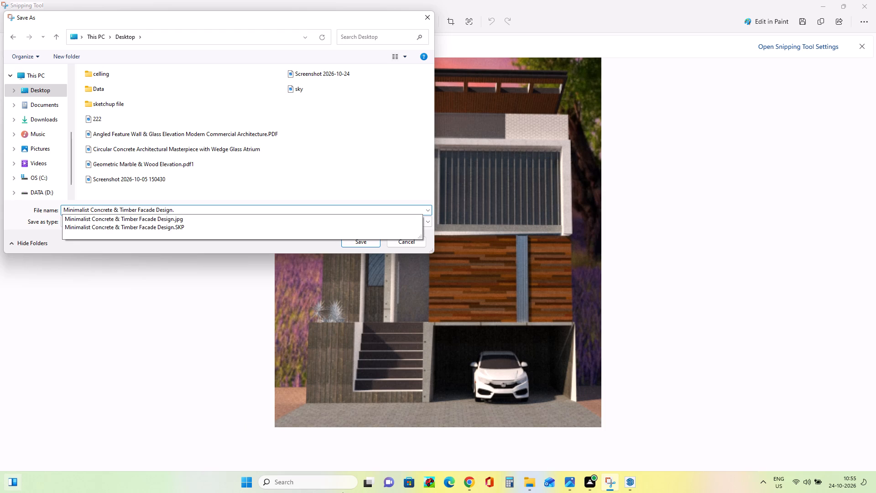
text(PDF)
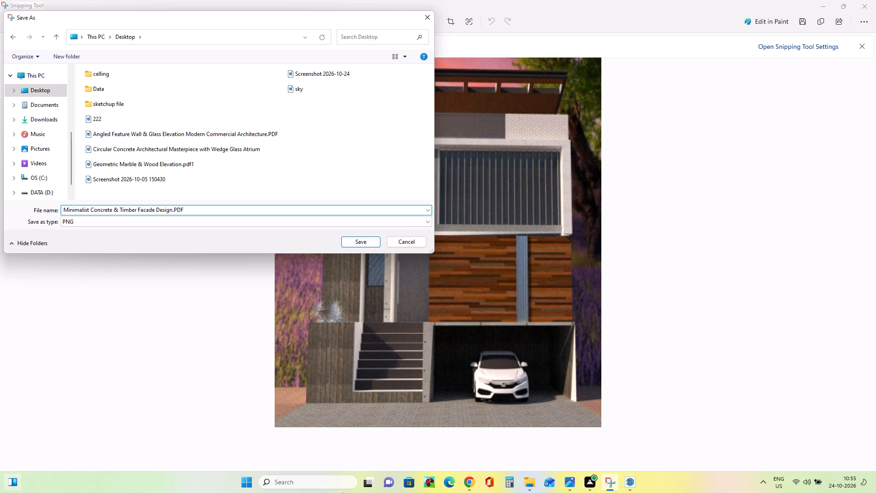
click(362, 241)
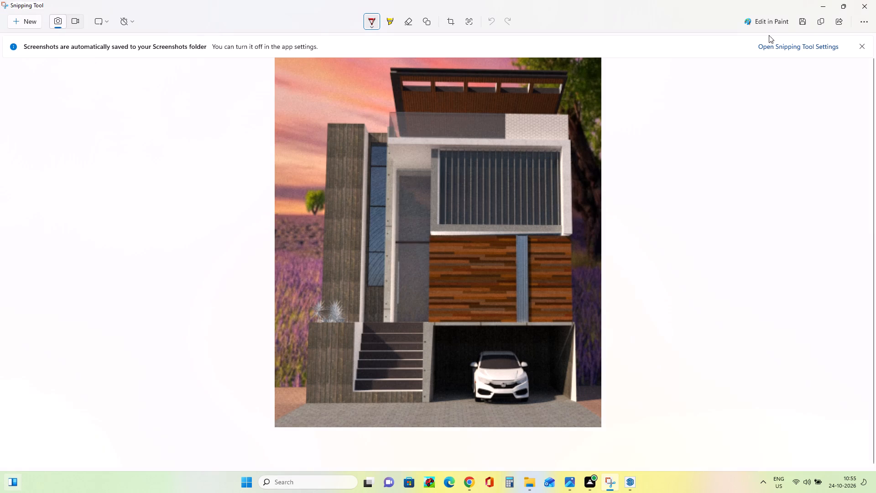
click(824, 5)
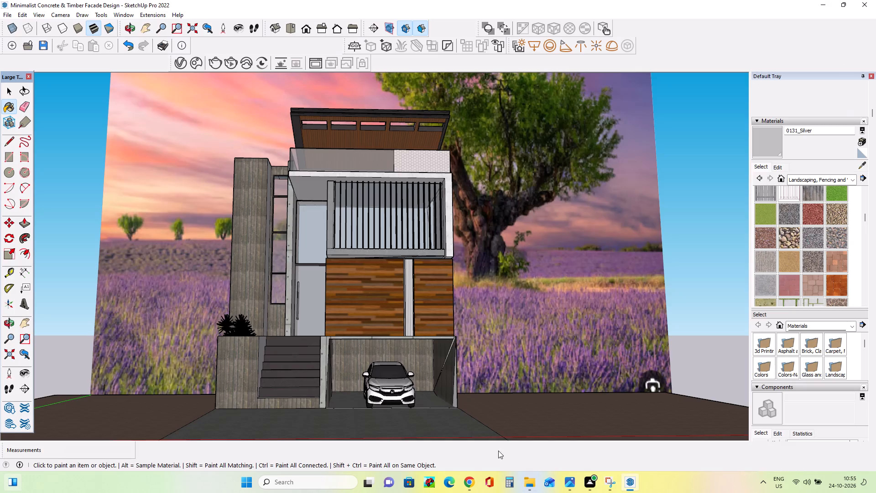
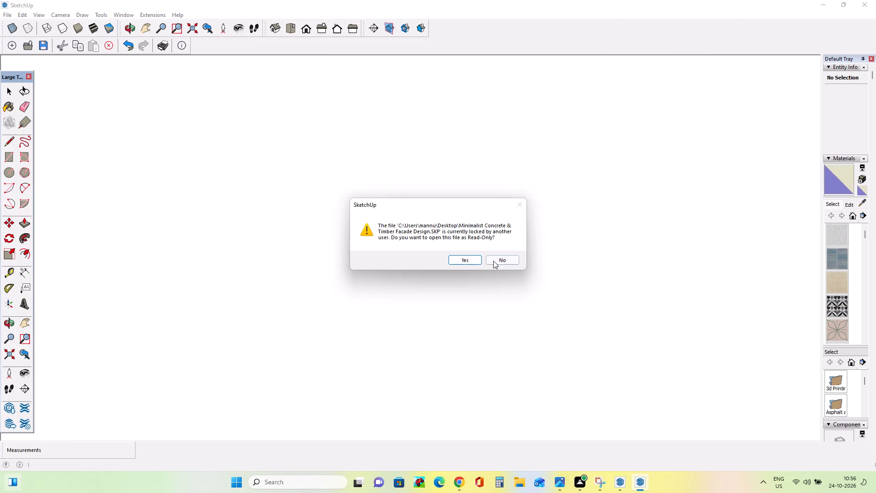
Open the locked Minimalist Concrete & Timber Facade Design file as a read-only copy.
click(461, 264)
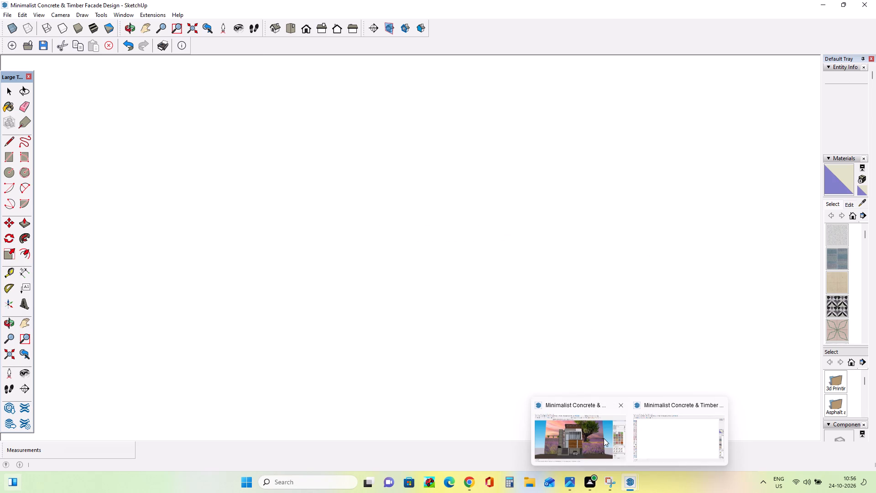
Return to the original facade model with the lavender backdrop and save it.
click(604, 438)
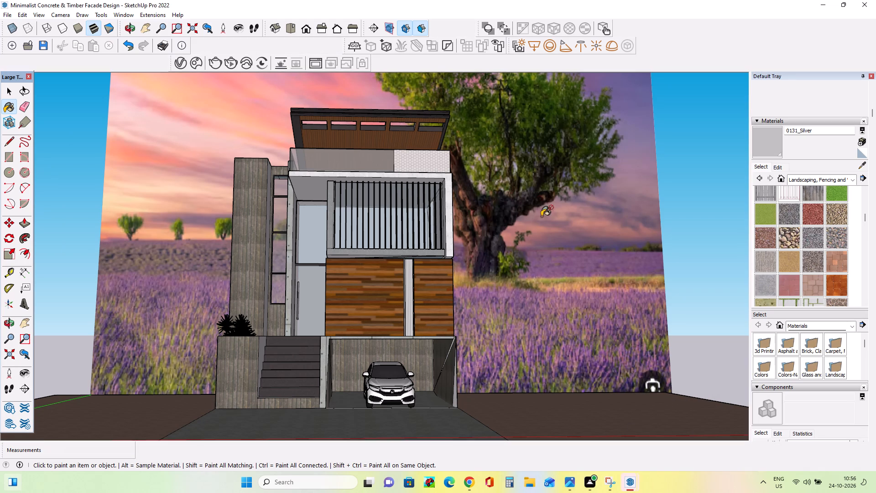
key(ctrl+s)
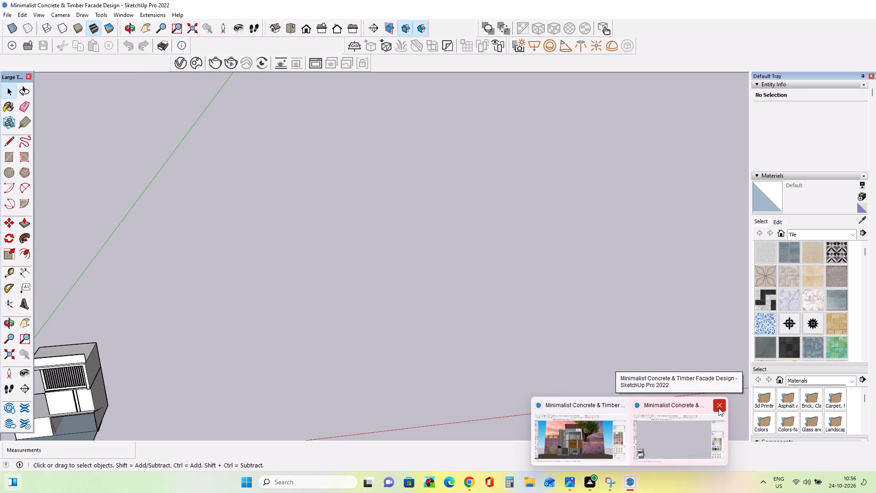
Close the duplicate read-only window of the facade model, keeping the original model open.
click(719, 408)
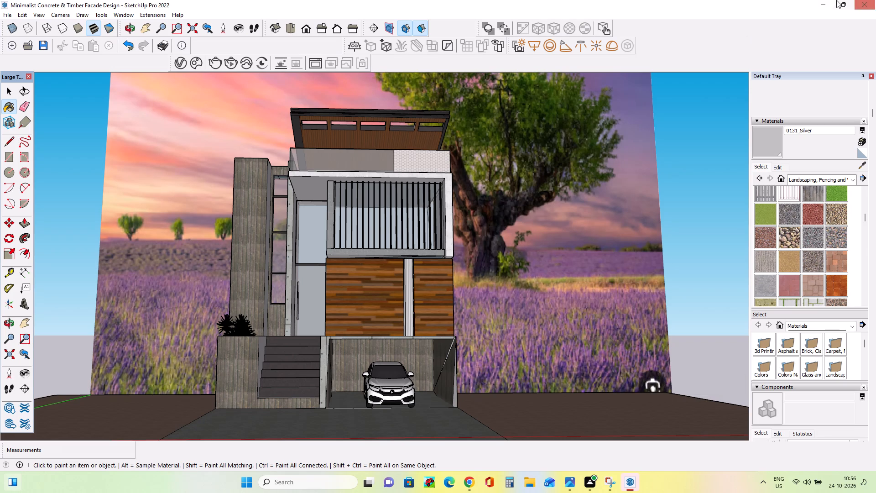